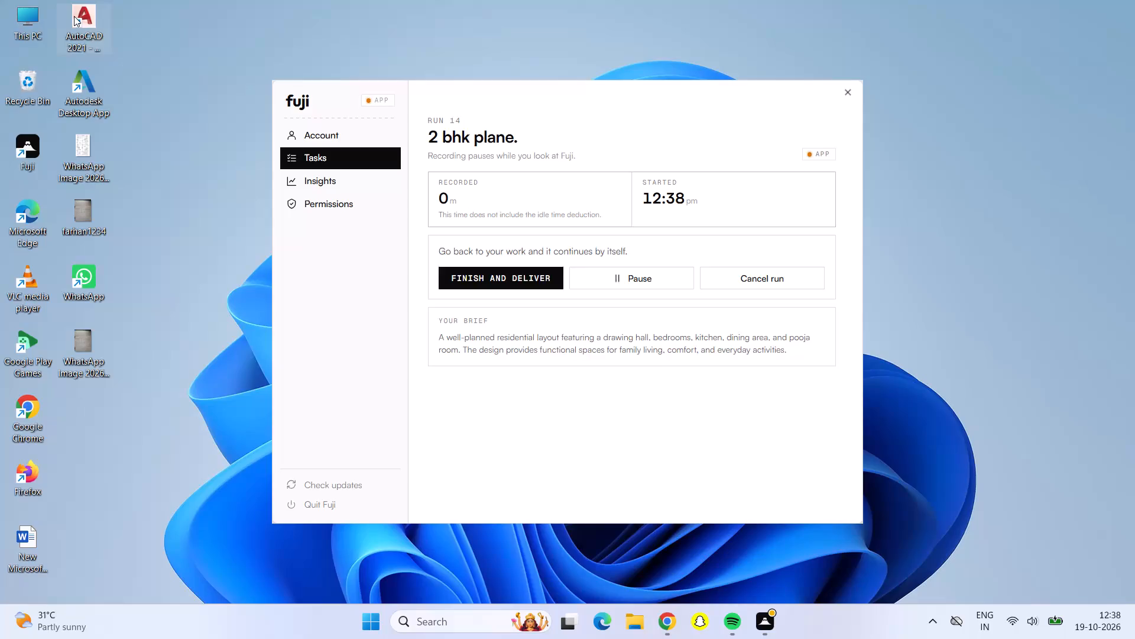
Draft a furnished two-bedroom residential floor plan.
Launch AutoCAD 2021 and start a new blank drawing.
left_click(74, 16)
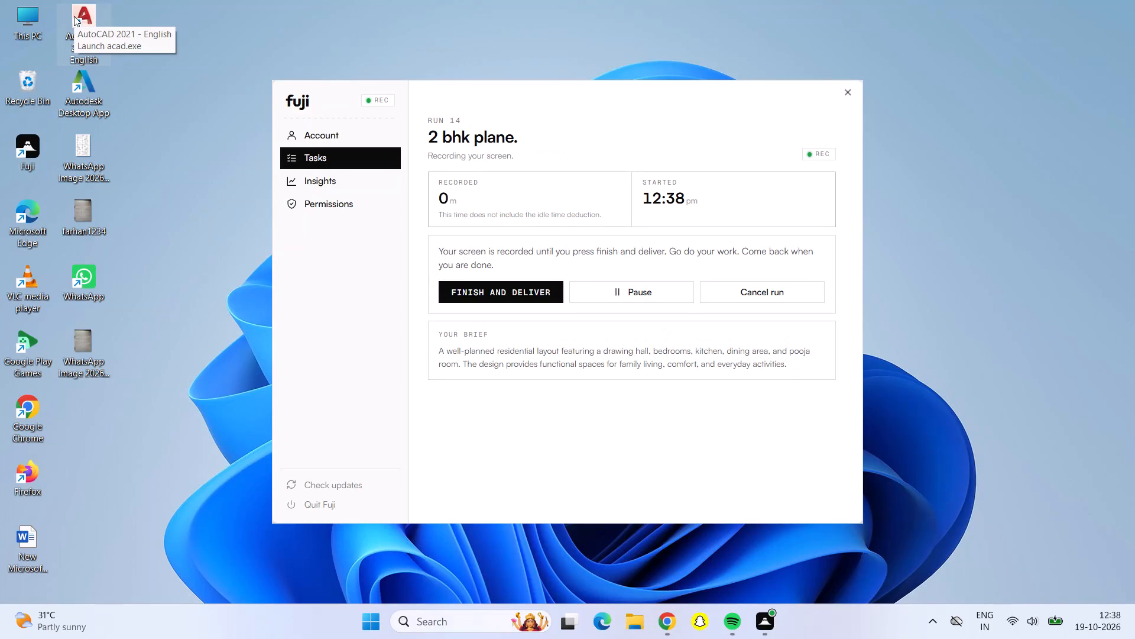
left_click(75, 18)
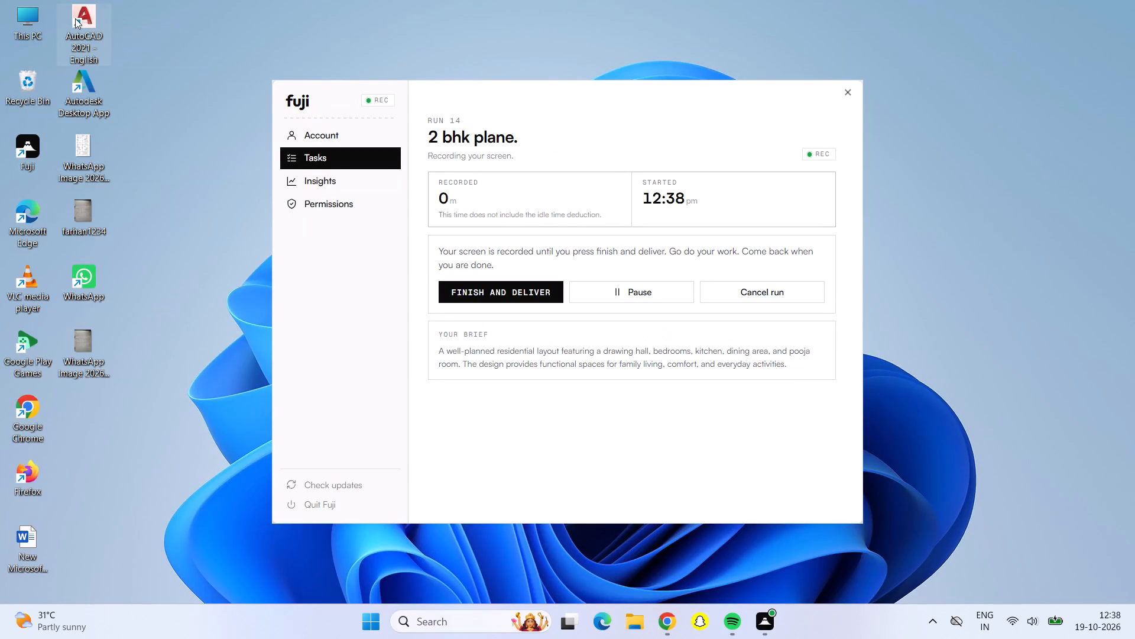
double_click(75, 18)
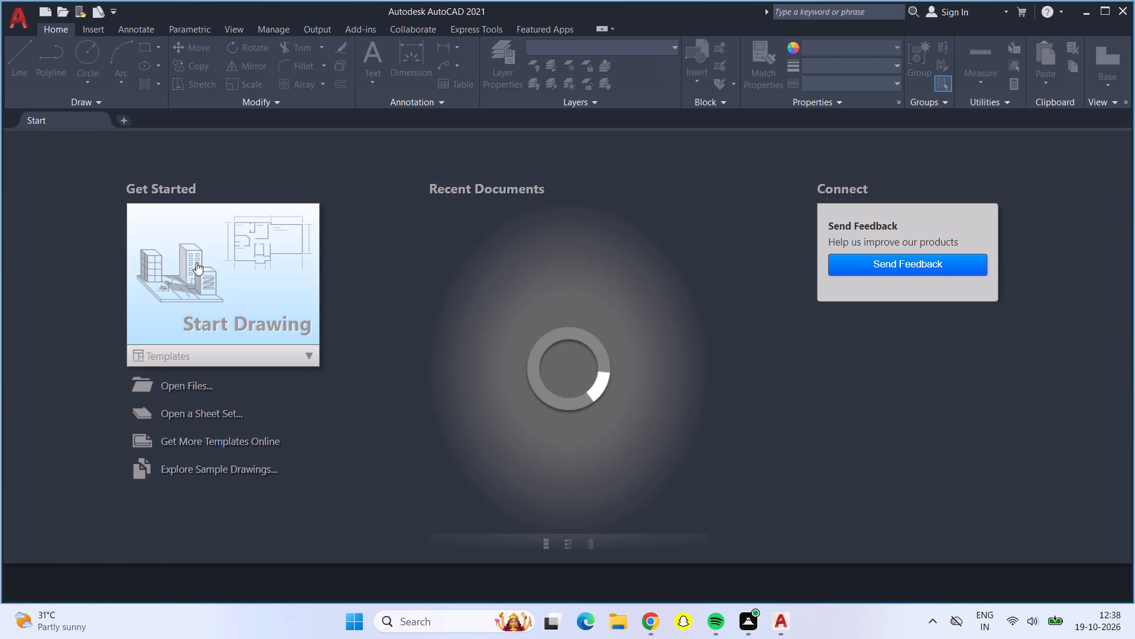
left_click(197, 266)
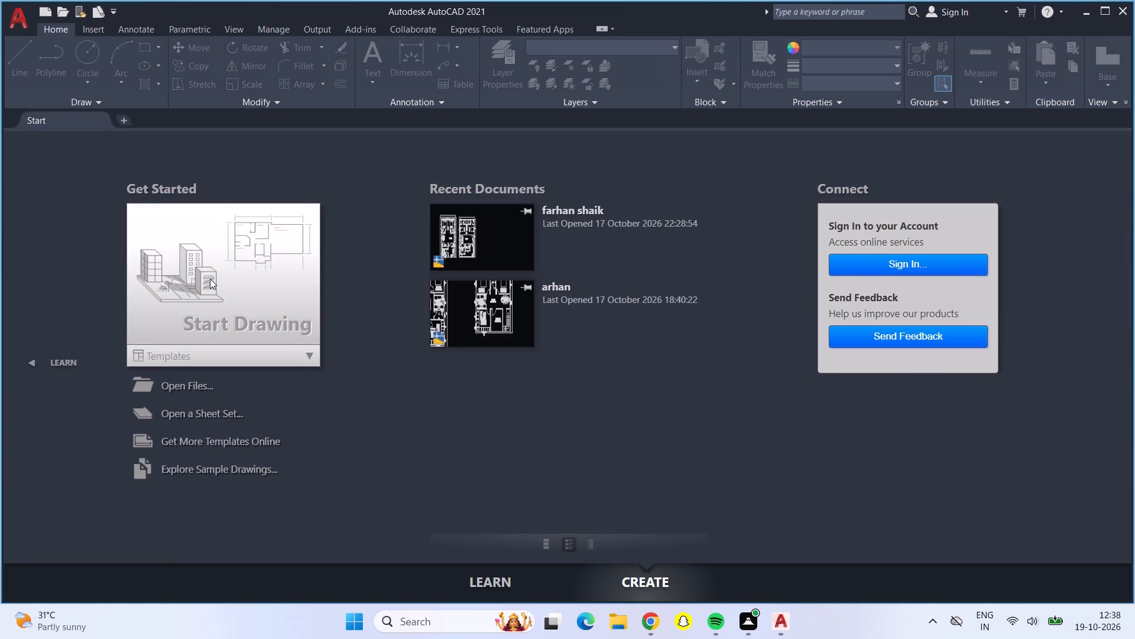
left_click(213, 276)
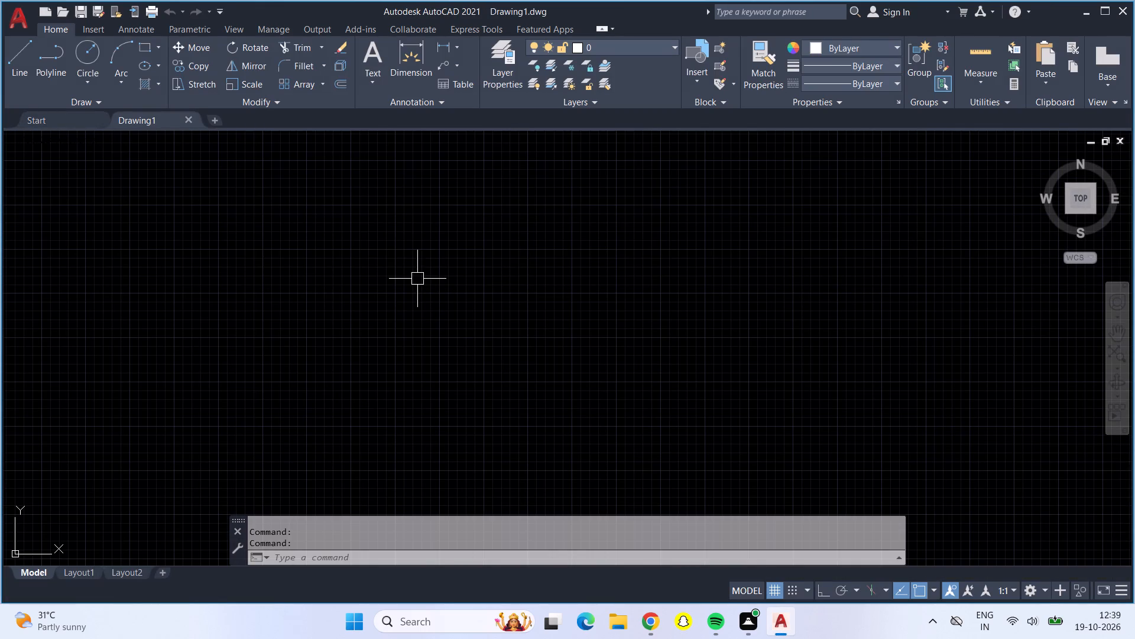
Configure the drawing units to decimal length with 0.0 precision and an insertion scale in inches.
type("un")
key("Return")
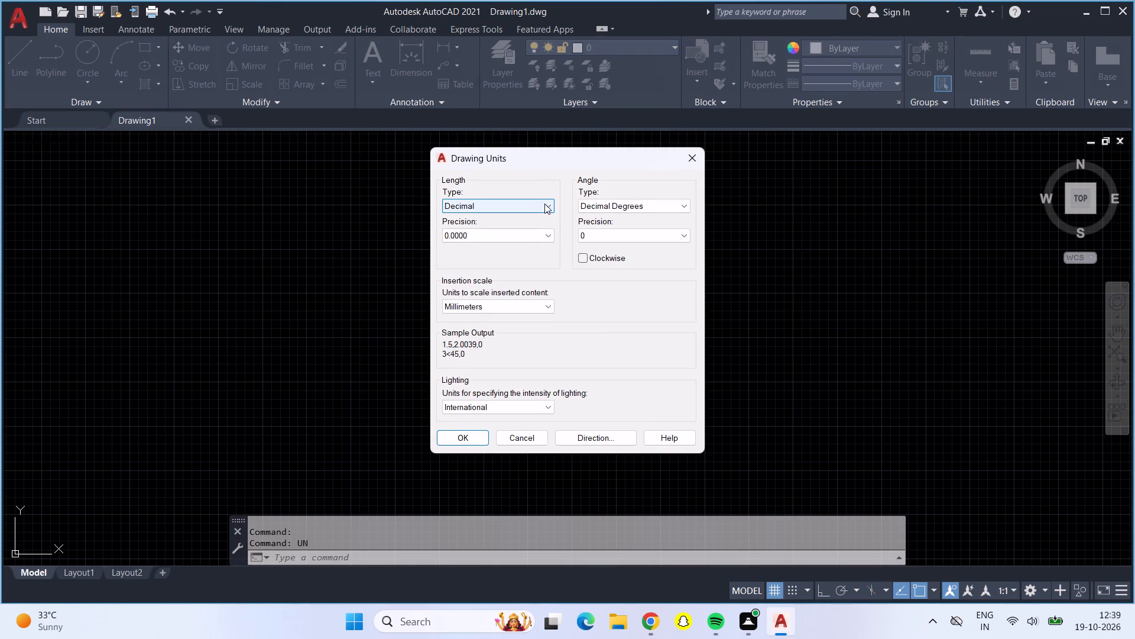
left_click(546, 209)
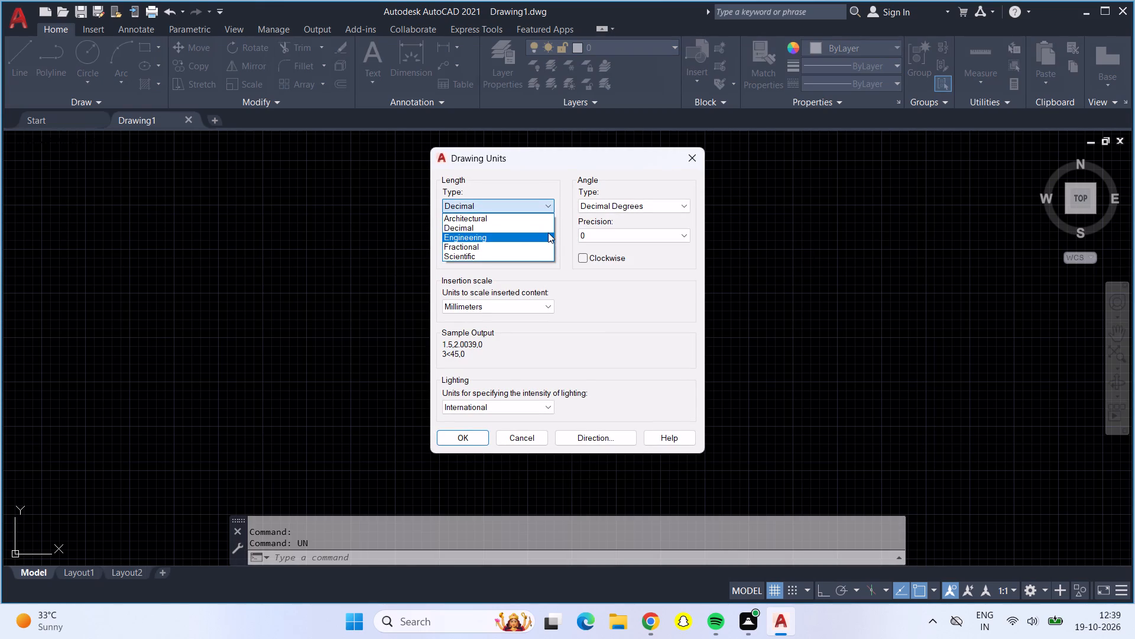
left_click(548, 233)
left_click(548, 233)
left_click(544, 254)
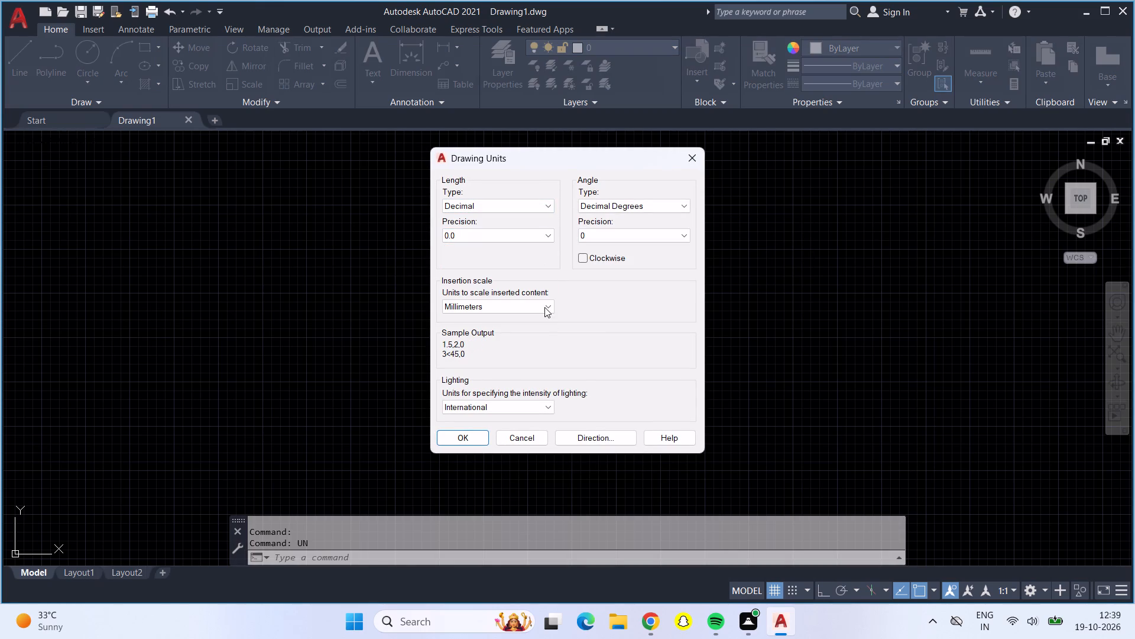
left_click(549, 304)
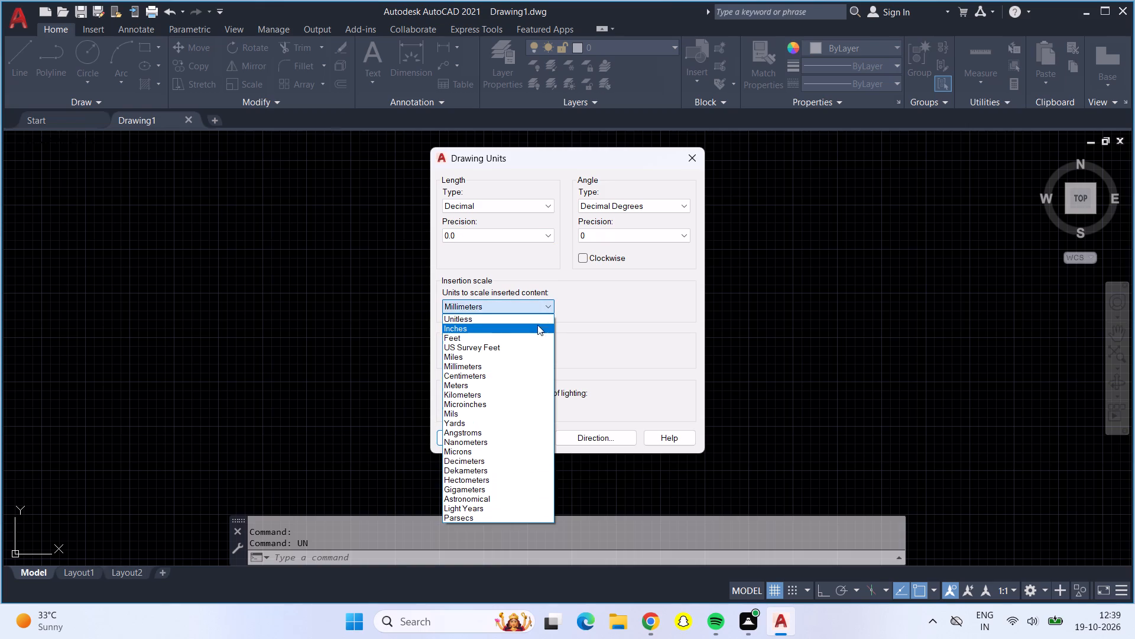
left_click(540, 330)
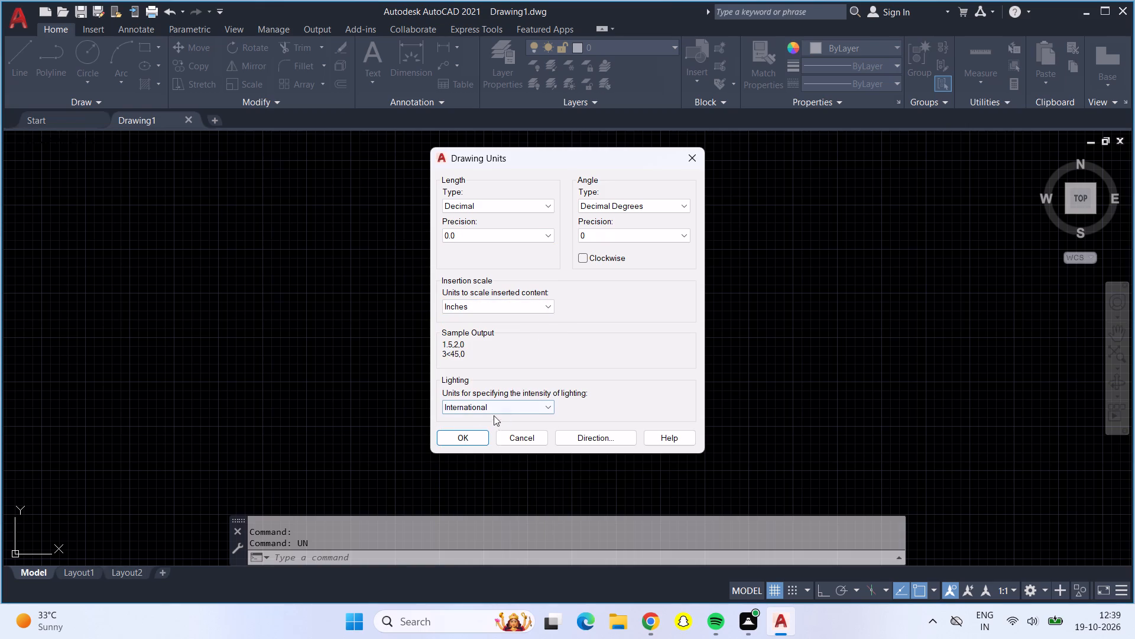
left_click(472, 435)
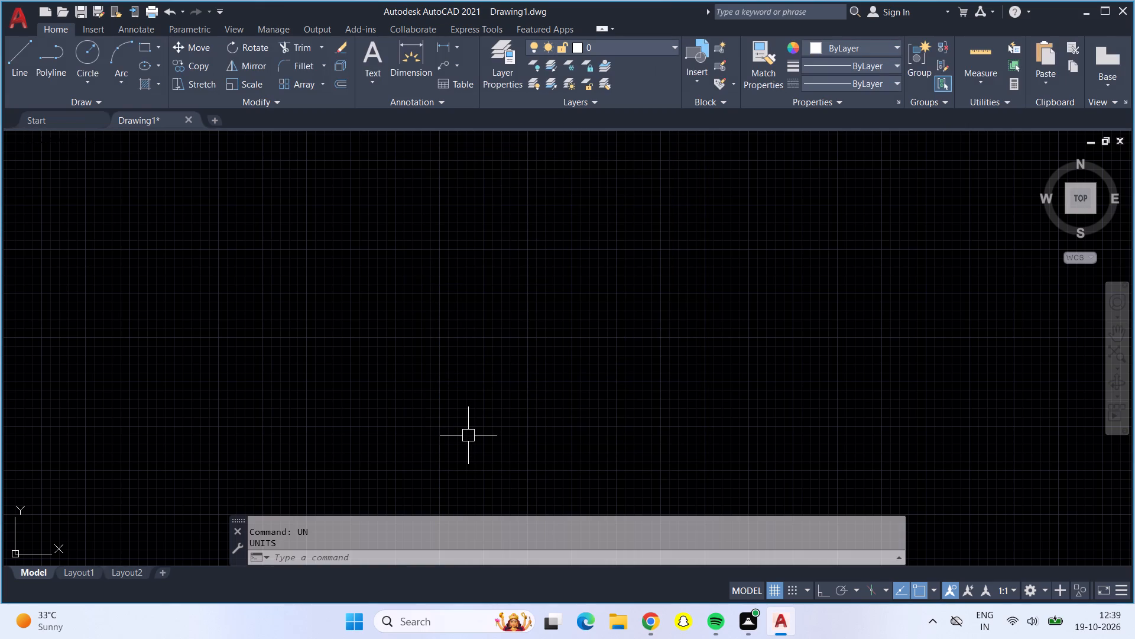
Modify the ISO-25 dimension style so its primary linear units use the Engineering format with one-decimal precision.
key("d")
key("Return")
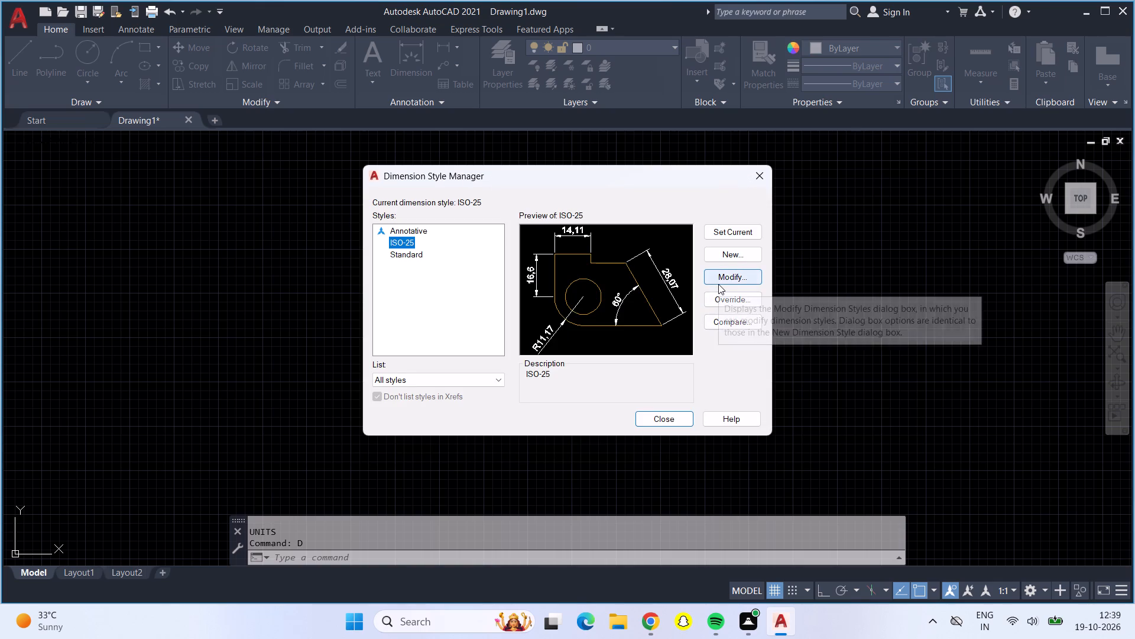
left_click(718, 284)
left_click(732, 276)
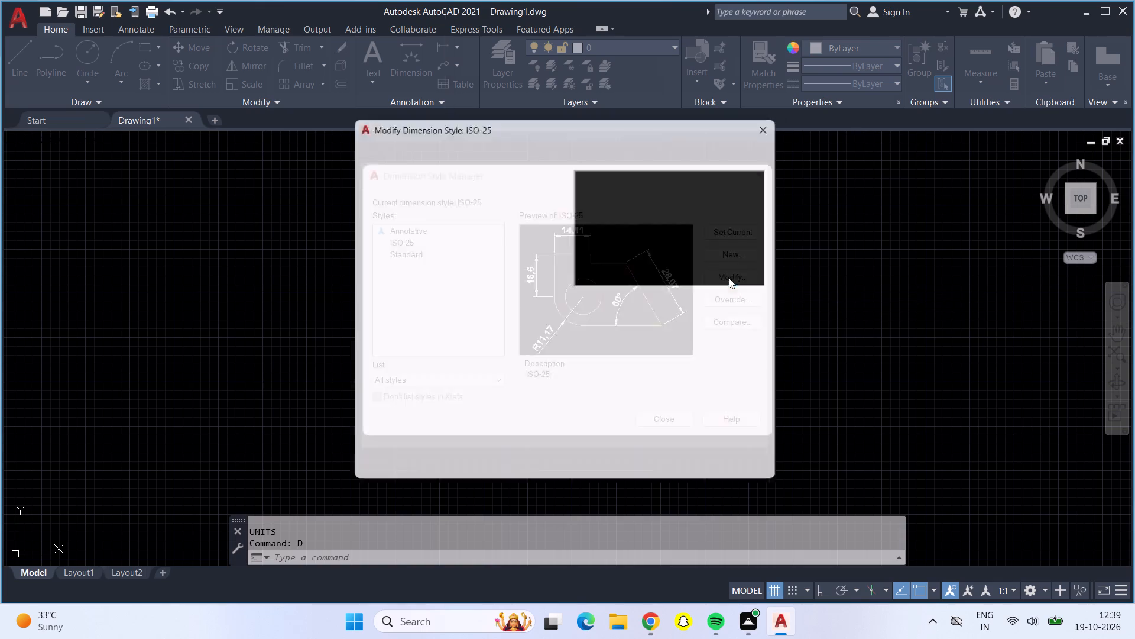
left_click(528, 198)
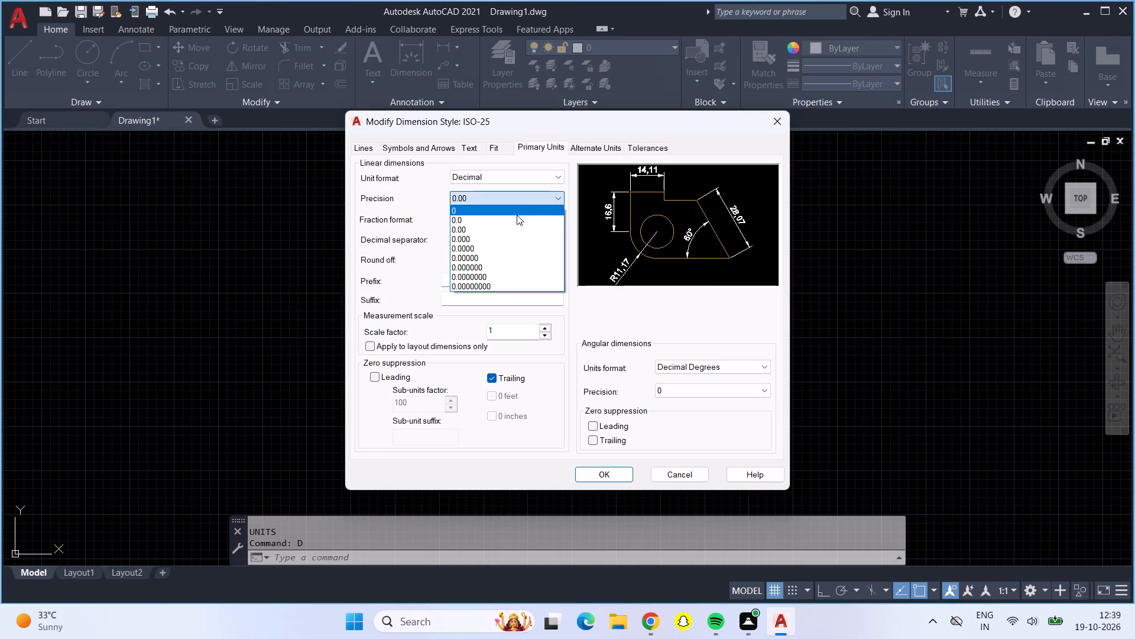
left_click(514, 221)
left_click(510, 177)
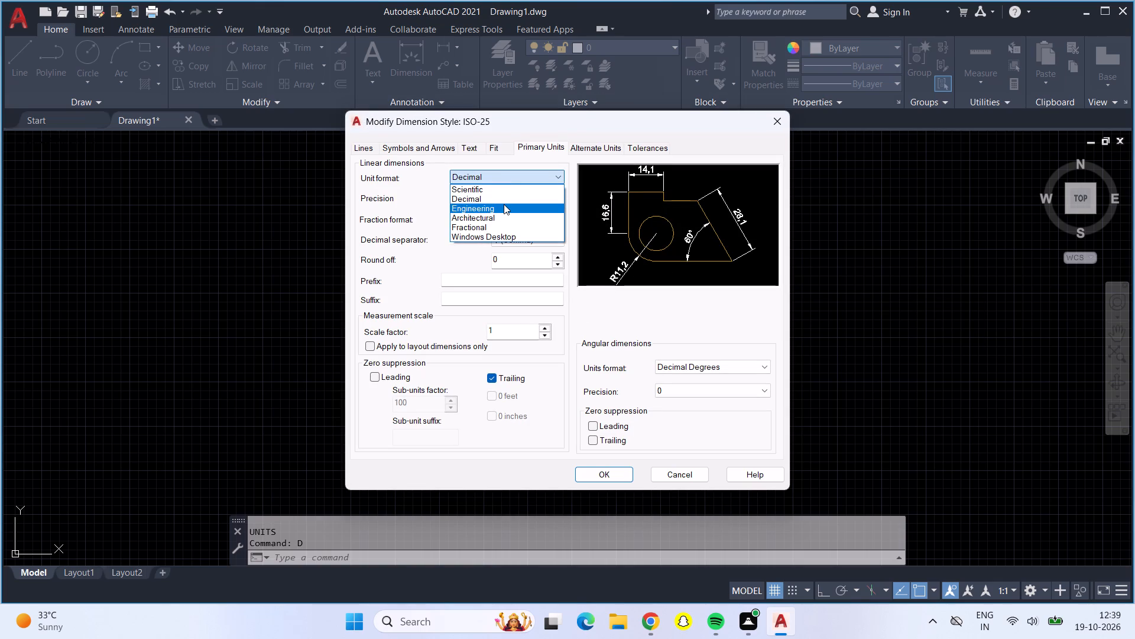
left_click(504, 204)
left_click(595, 480)
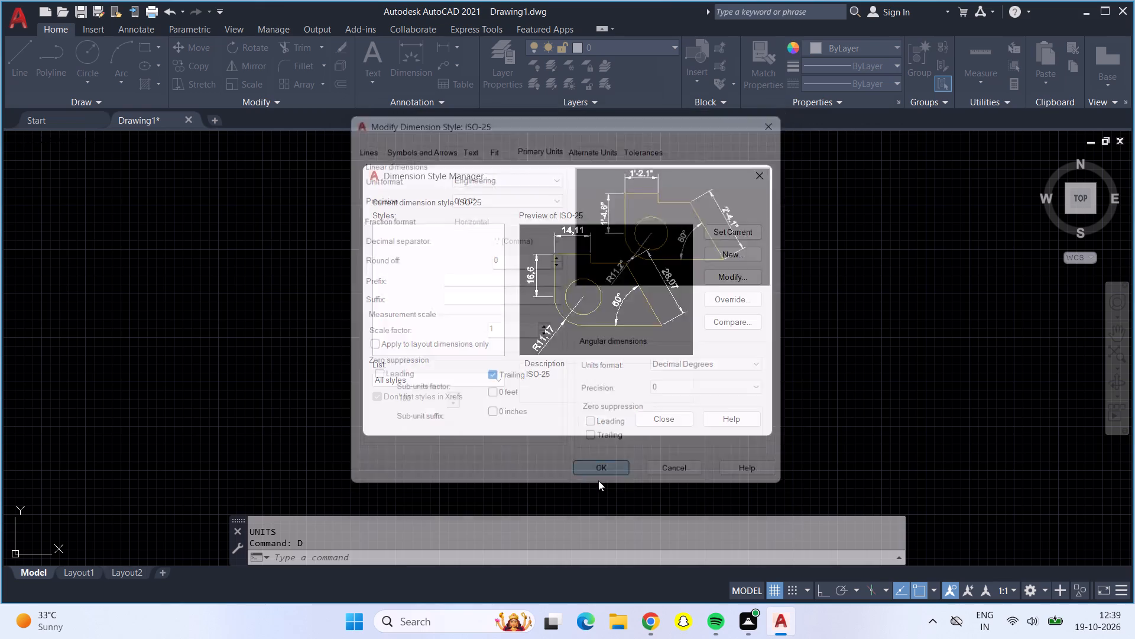
left_click(654, 417)
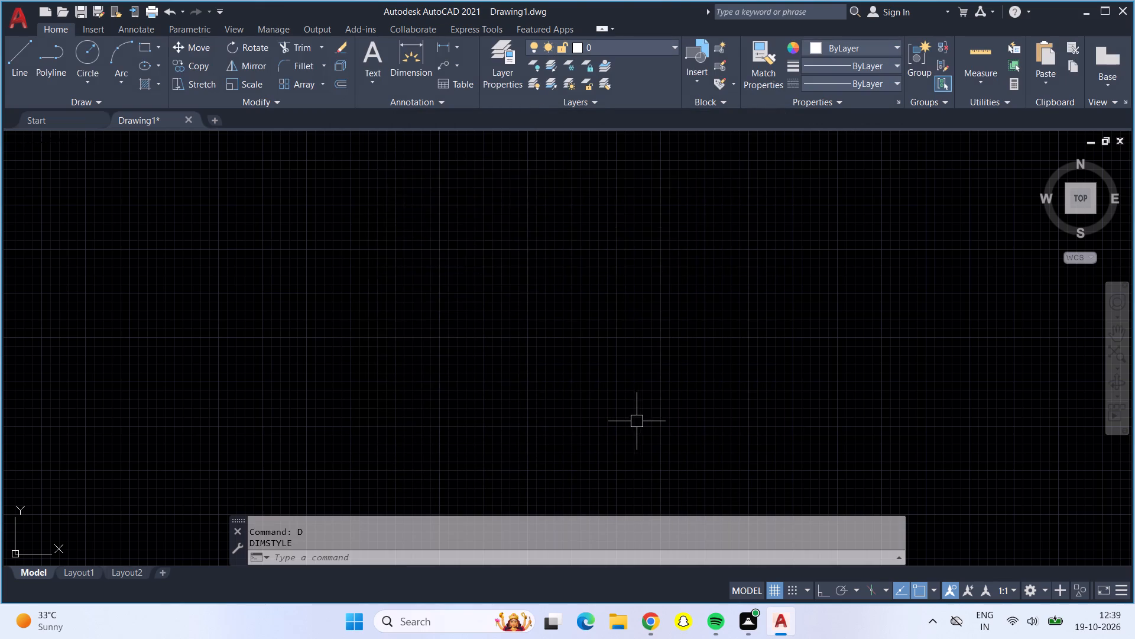
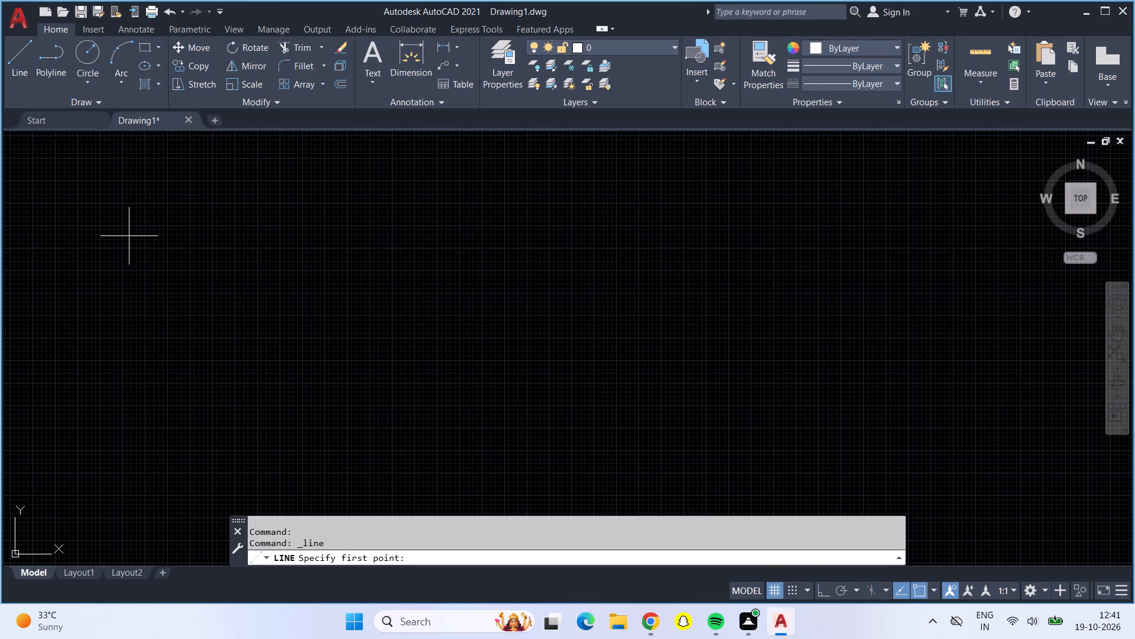
Start a line in the empty drawing area and turn on Ortho mode.
left_click_drag(206, 204, 206, 227)
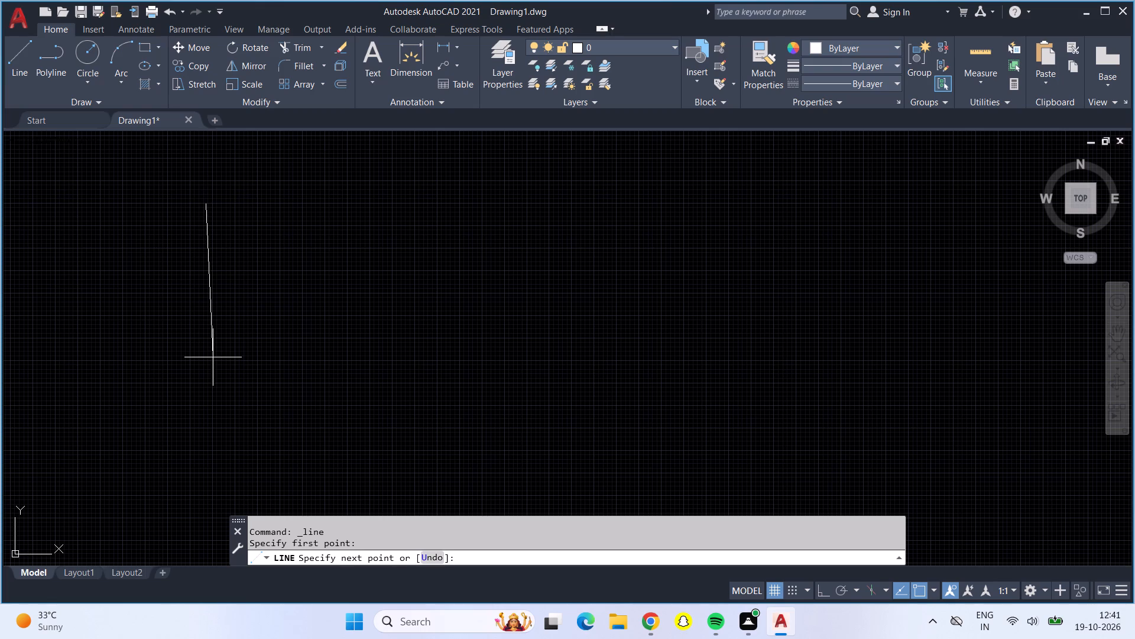
key("F8")
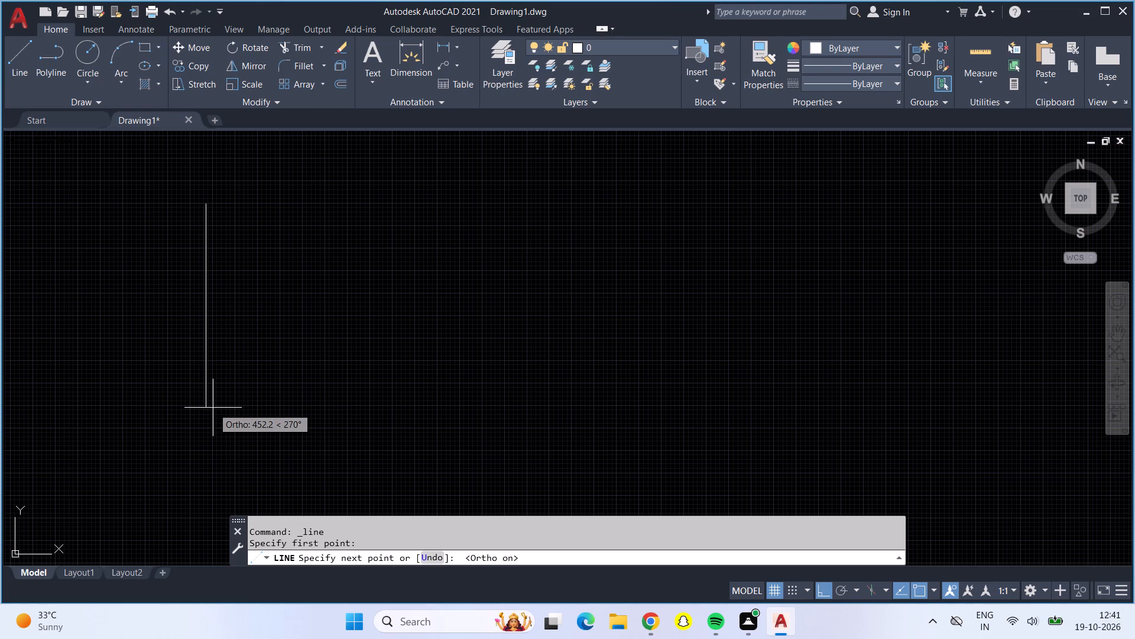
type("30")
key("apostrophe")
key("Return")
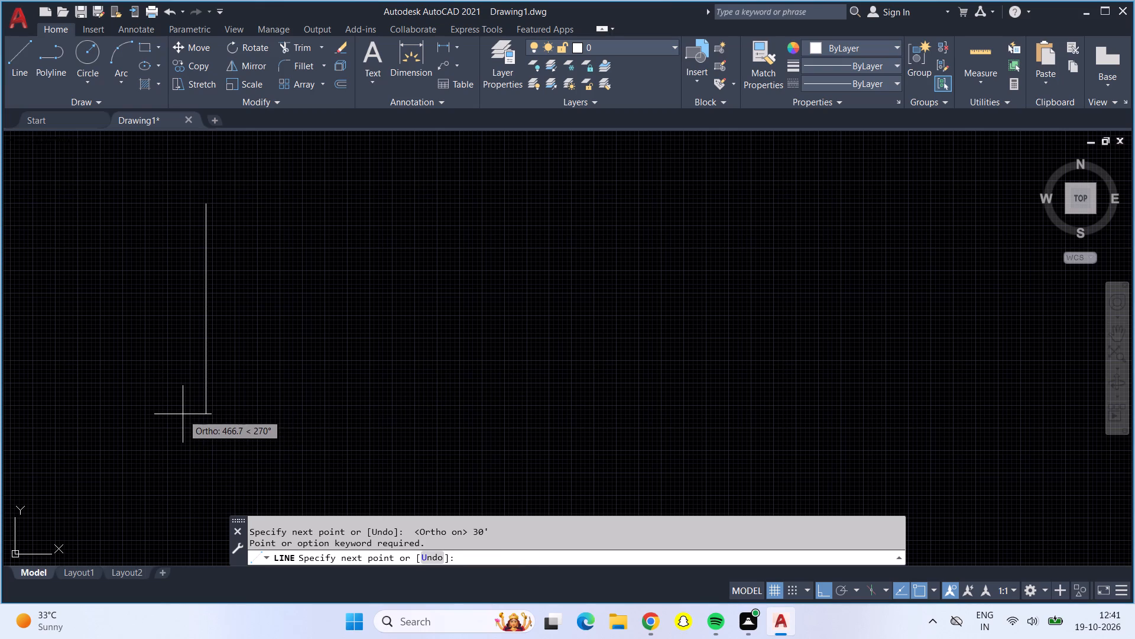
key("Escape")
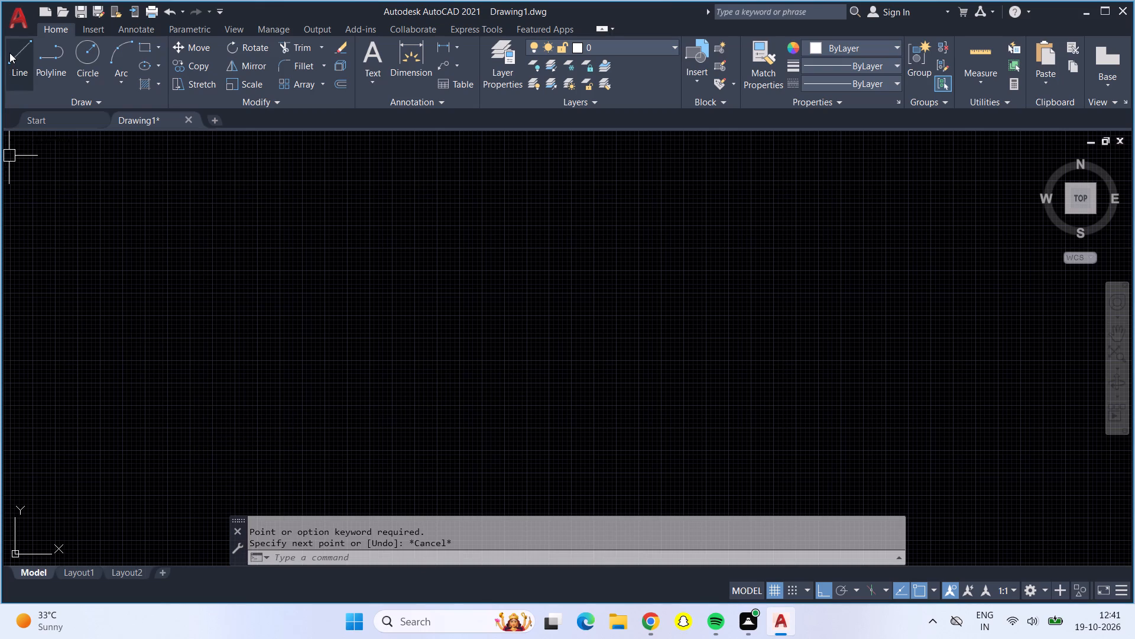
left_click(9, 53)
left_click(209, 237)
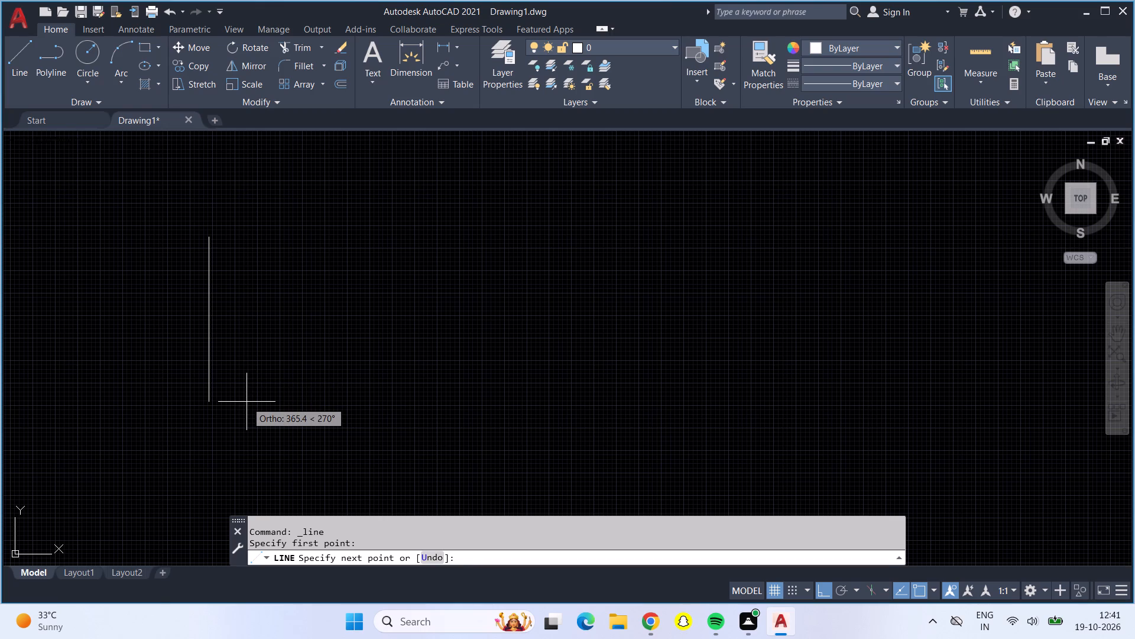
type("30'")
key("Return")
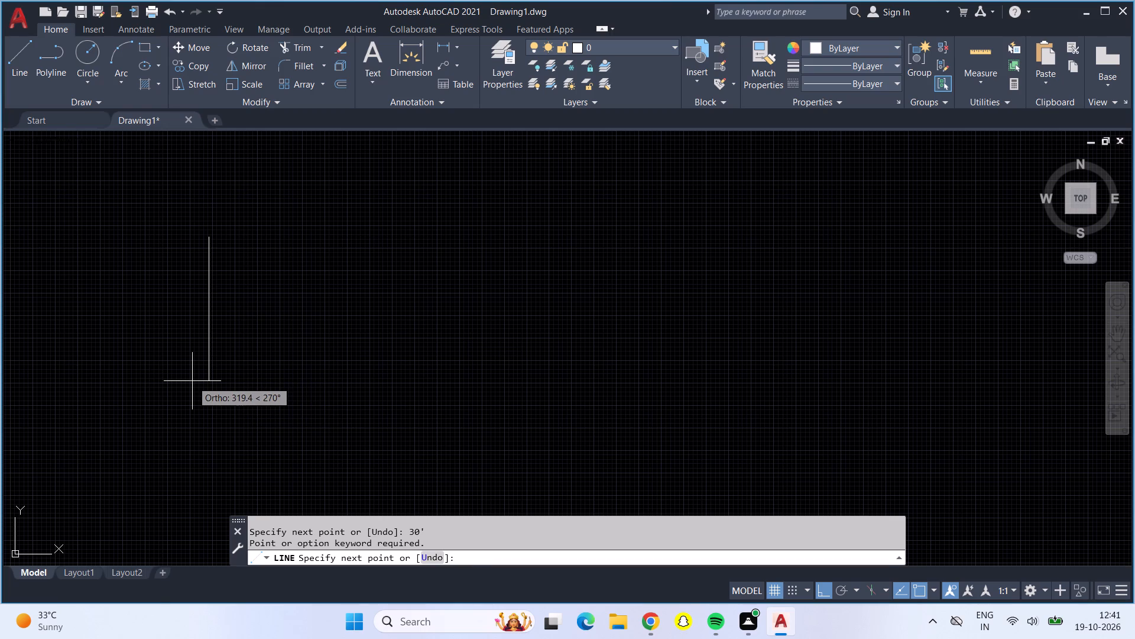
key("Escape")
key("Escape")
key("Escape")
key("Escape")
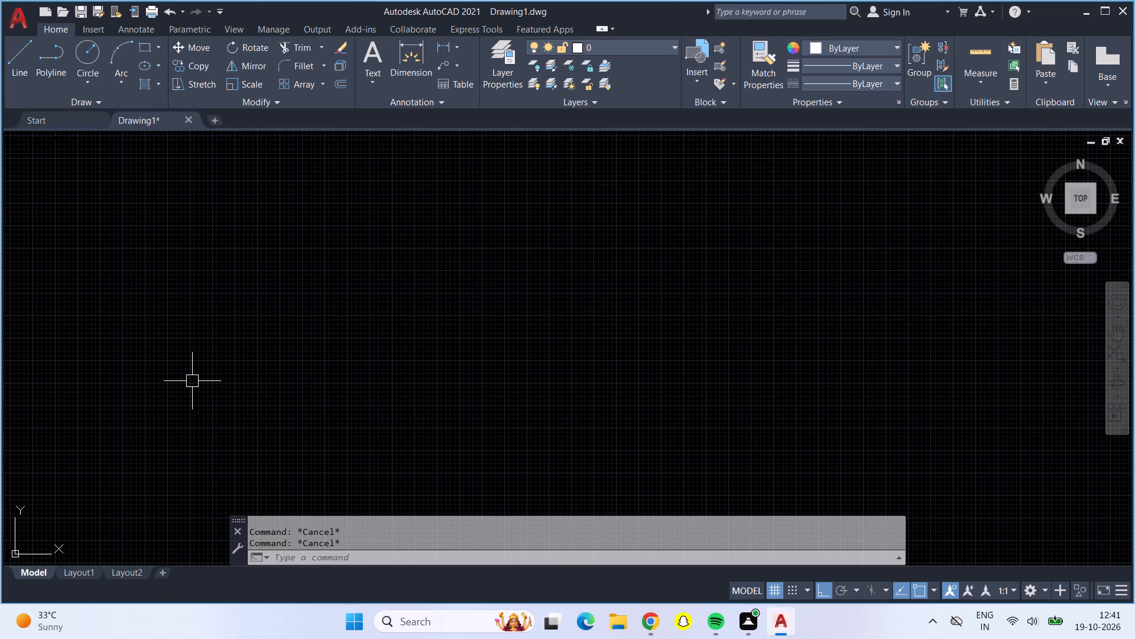
Draw a horizontal line 45 units long as the top edge of the house outline.
key("l")
key("Return")
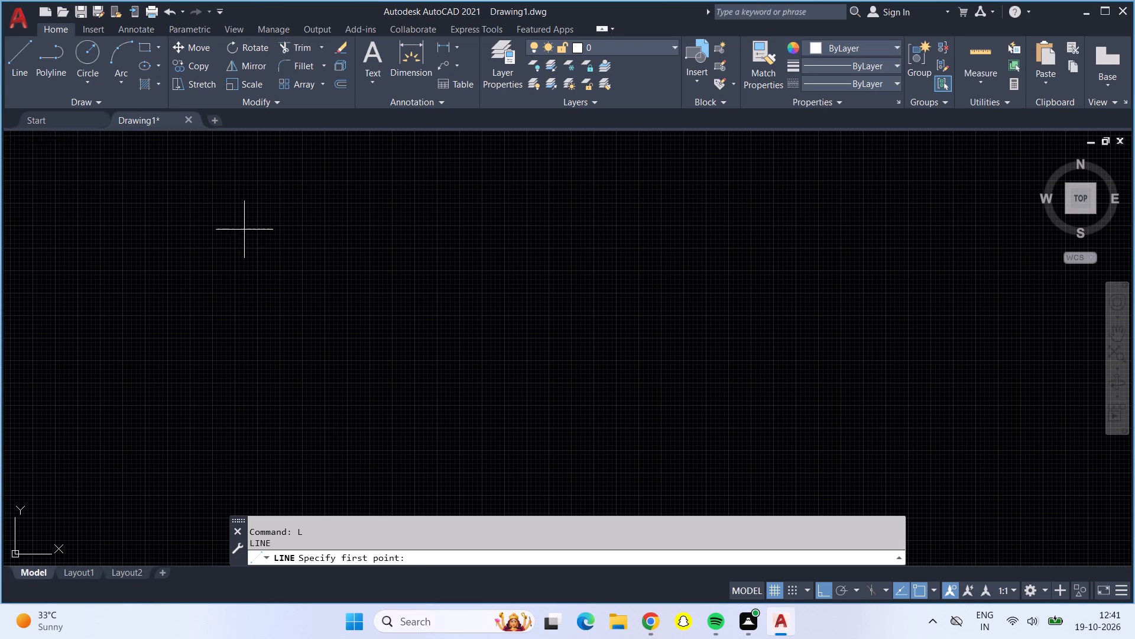
left_click(252, 279)
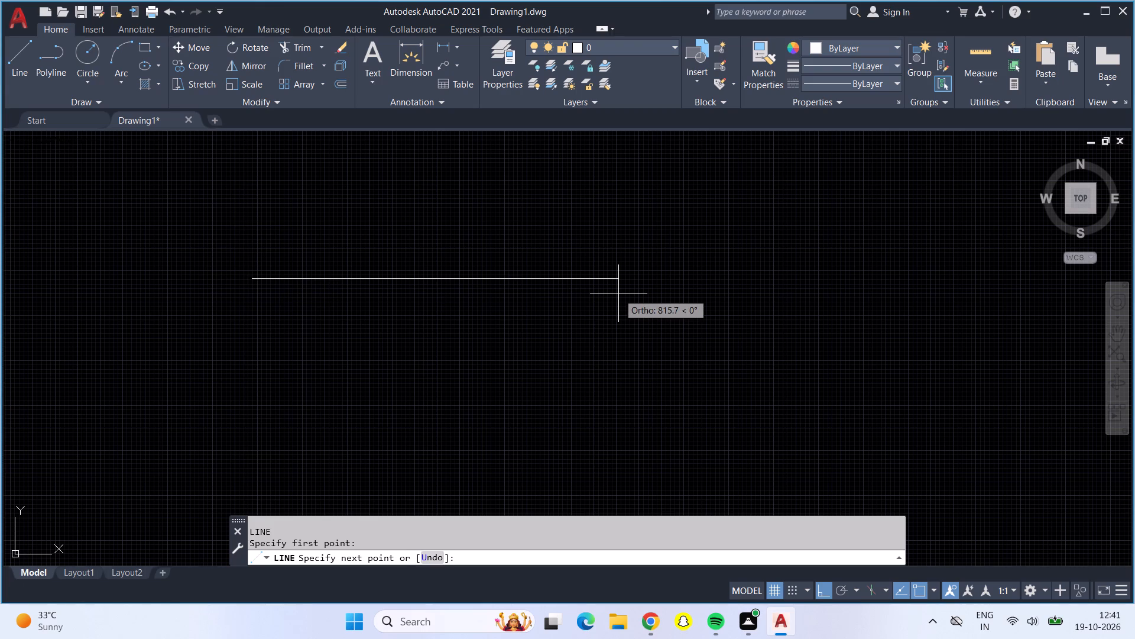
type("45")
key("apostrophe")
key("BackSpace")
key("Return")
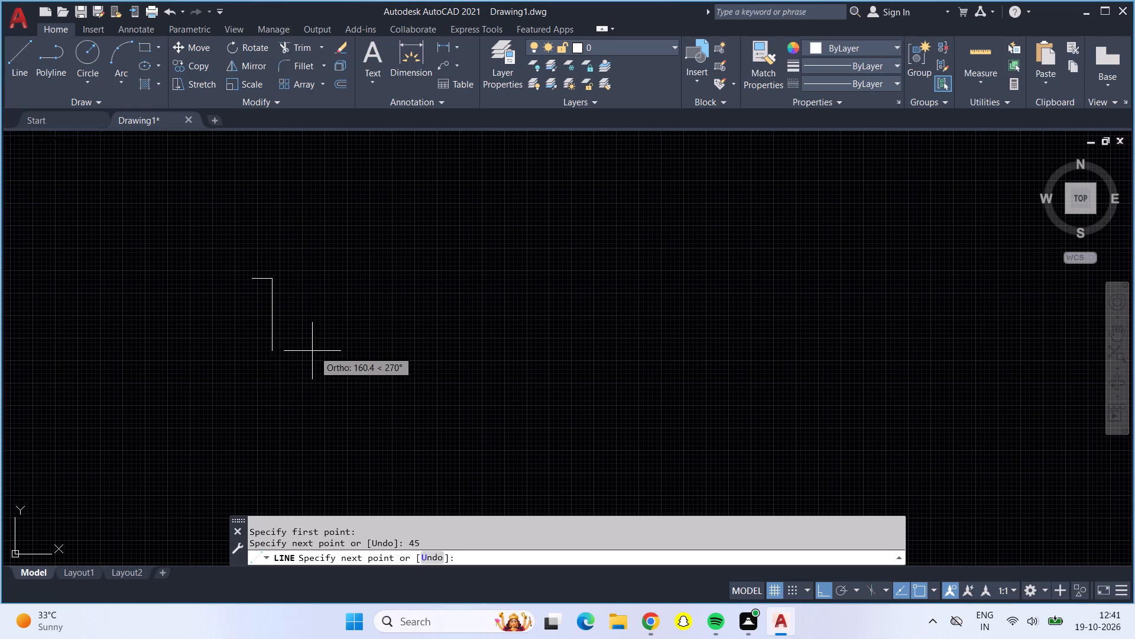
Continue the outline with a vertical segment 30 units straight down from the top edge's right end.
middle_click_drag(255, 356, 340, 384)
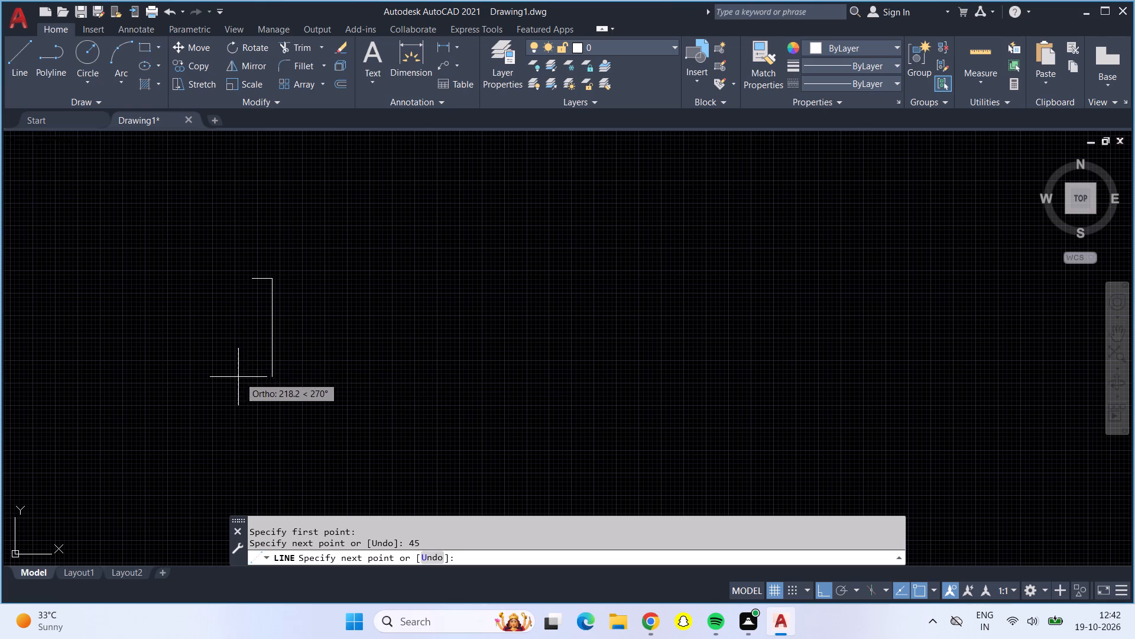
middle_click_drag(238, 377, 475, 321)
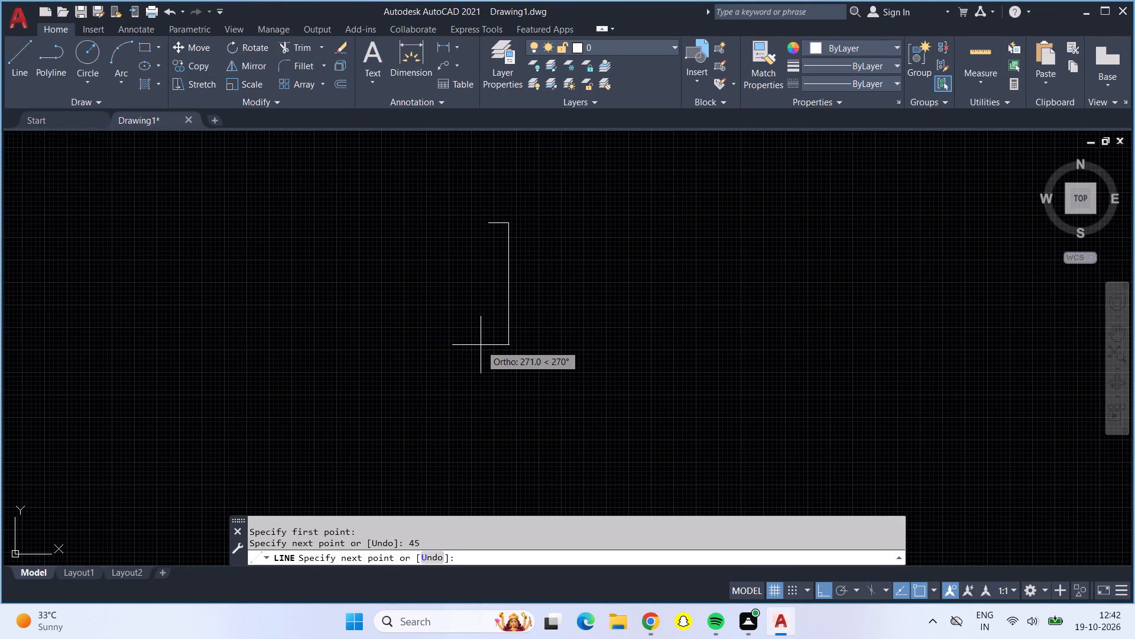
type("30'")
key("Return")
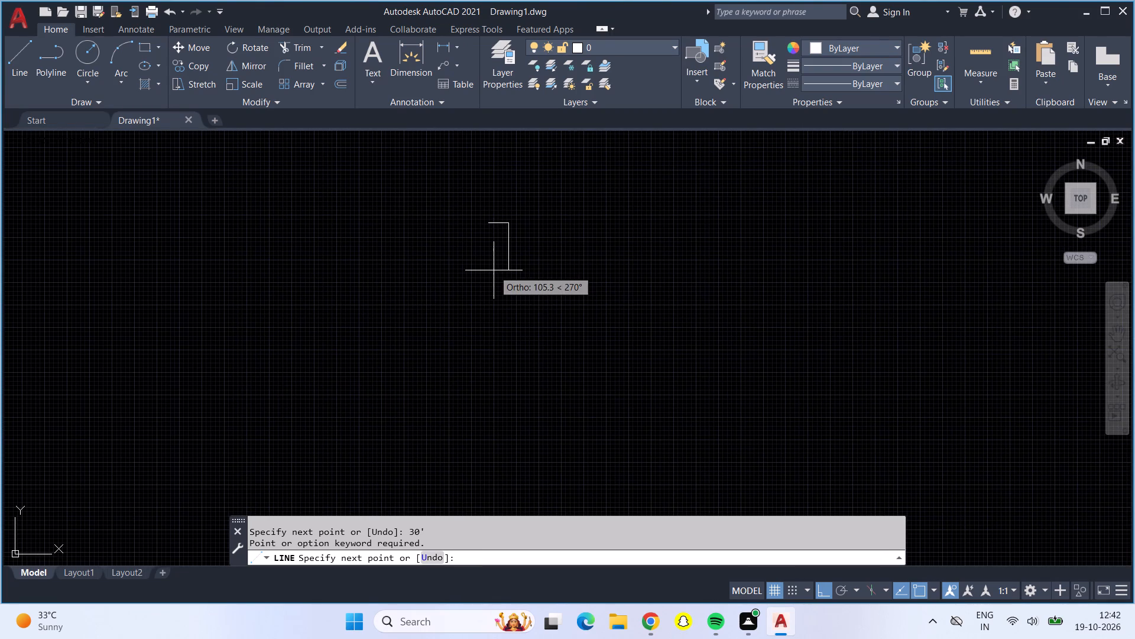
scroll(502, 260, "down", 1)
scroll(502, 258, "up", 5)
middle_click_drag(505, 250, 456, 551)
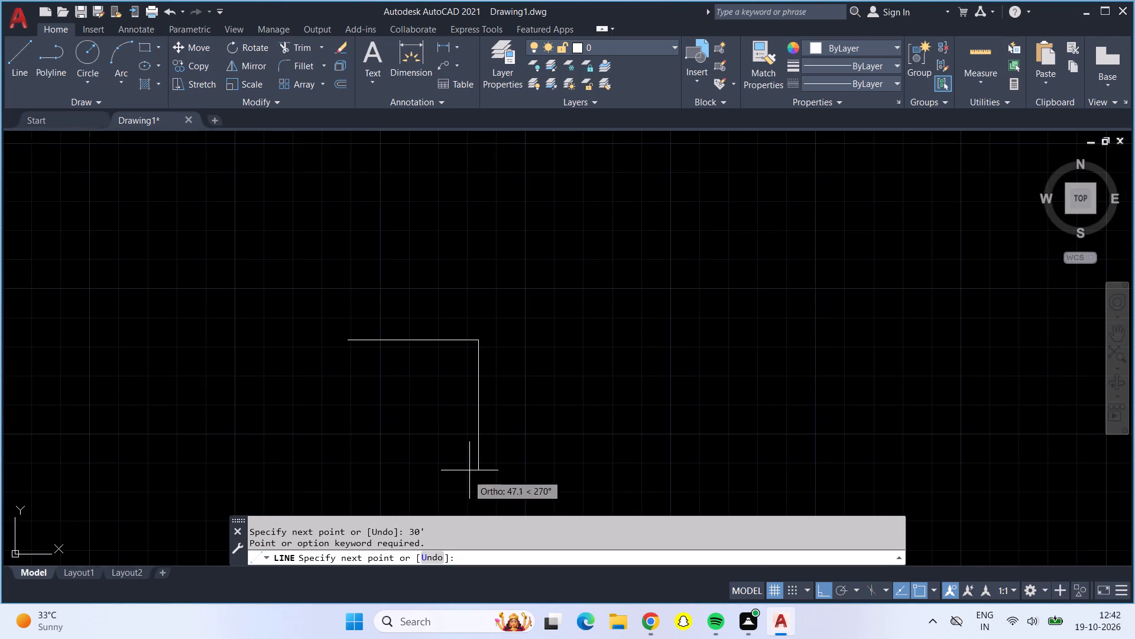
middle_click_drag(469, 469, 647, 356)
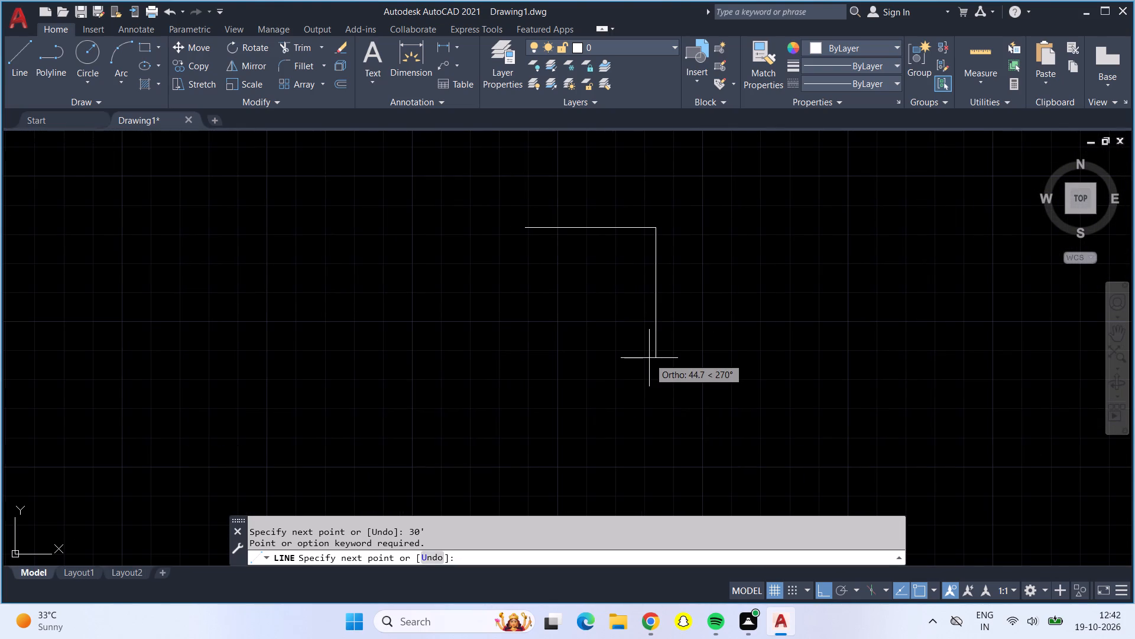
type("30'")
key("BackSpace")
key("Return")
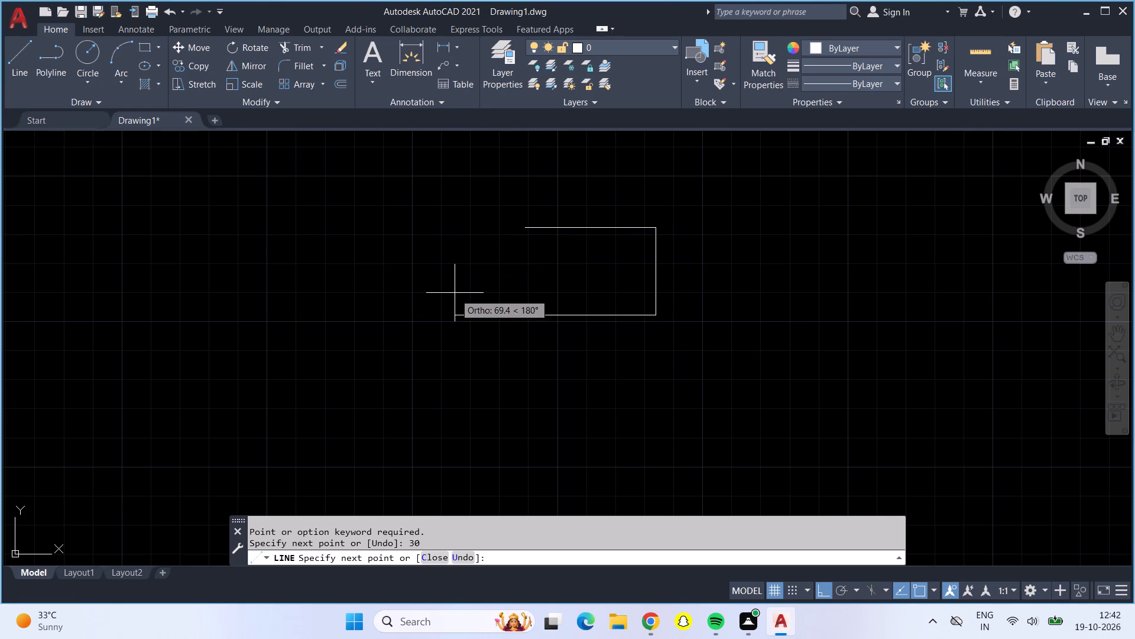
Complete the rectangular outline with a 45-unit bottom segment to the left and a 30-unit segment back up, ending the line.
type("45'")
key("Return")
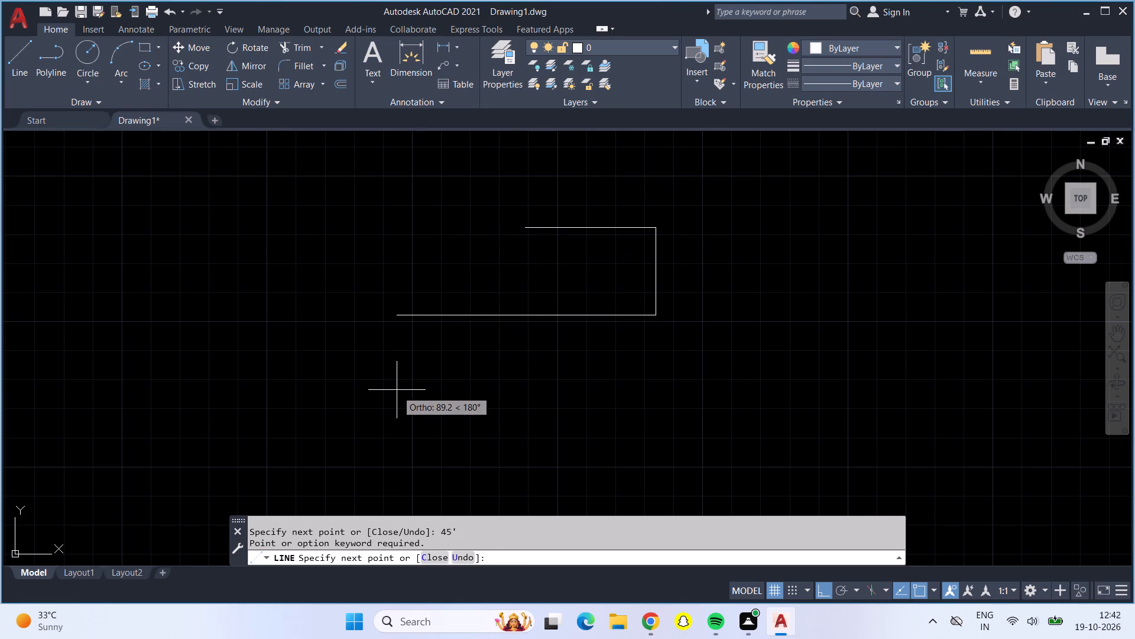
type("45")
key("Return")
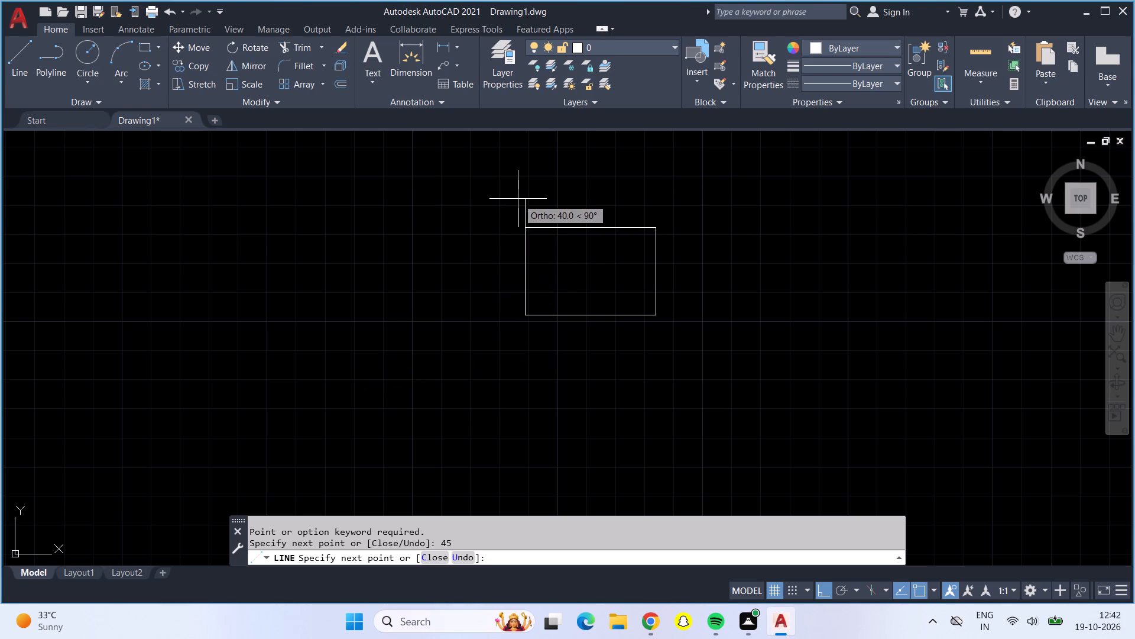
type("30")
key("Return")
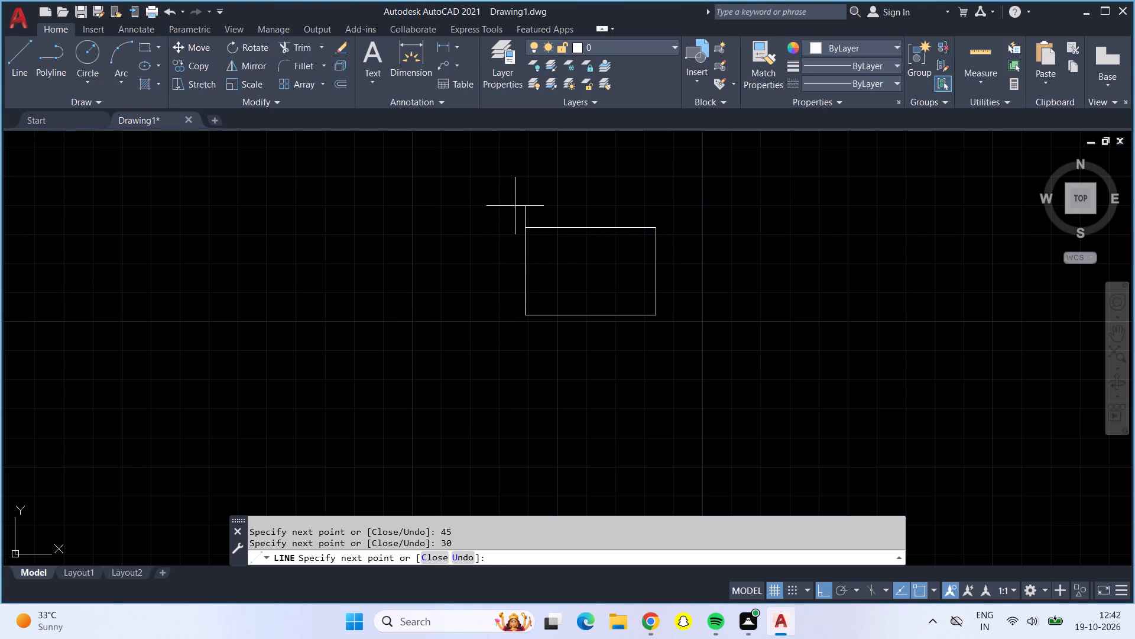
scroll(520, 235, "up", 1)
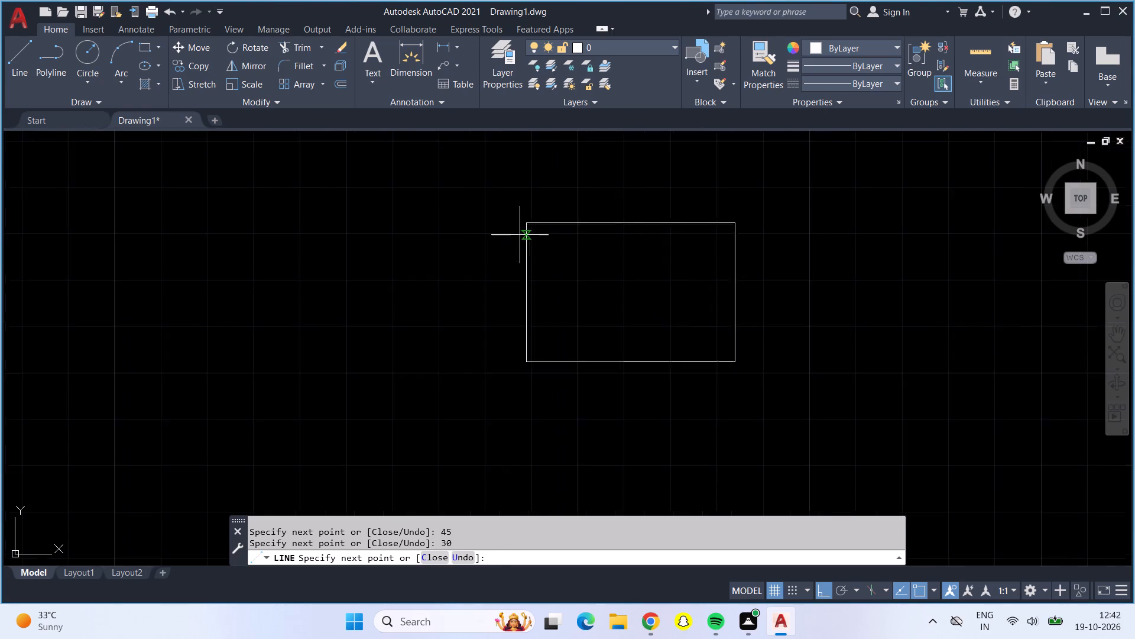
scroll(521, 234, "up", 1)
middle_click_drag(574, 300, 465, 295)
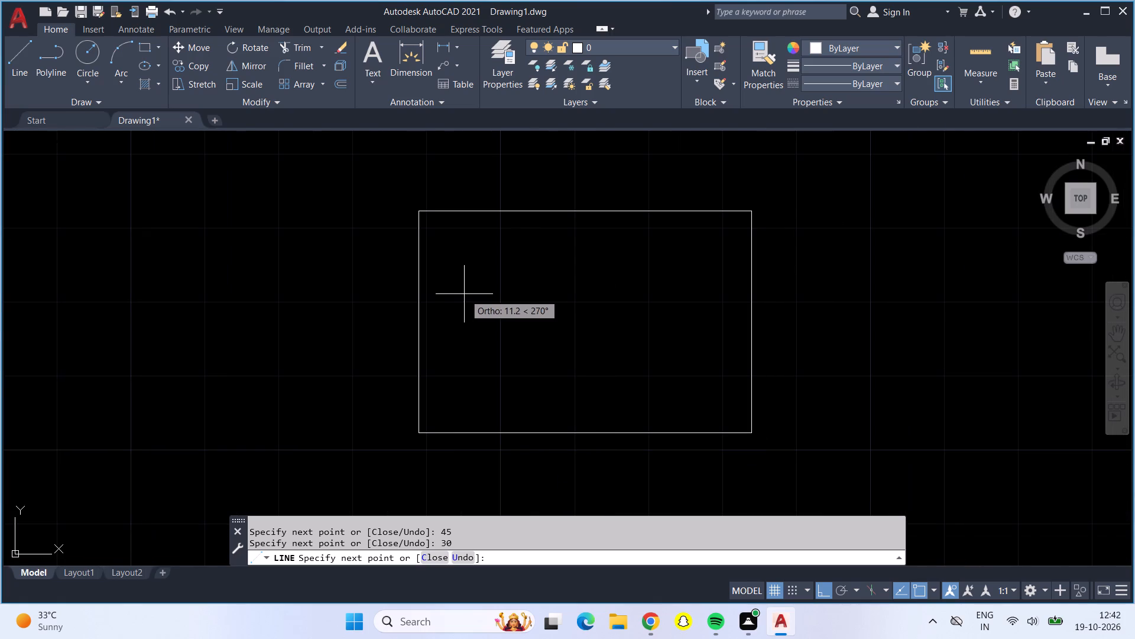
key("Escape")
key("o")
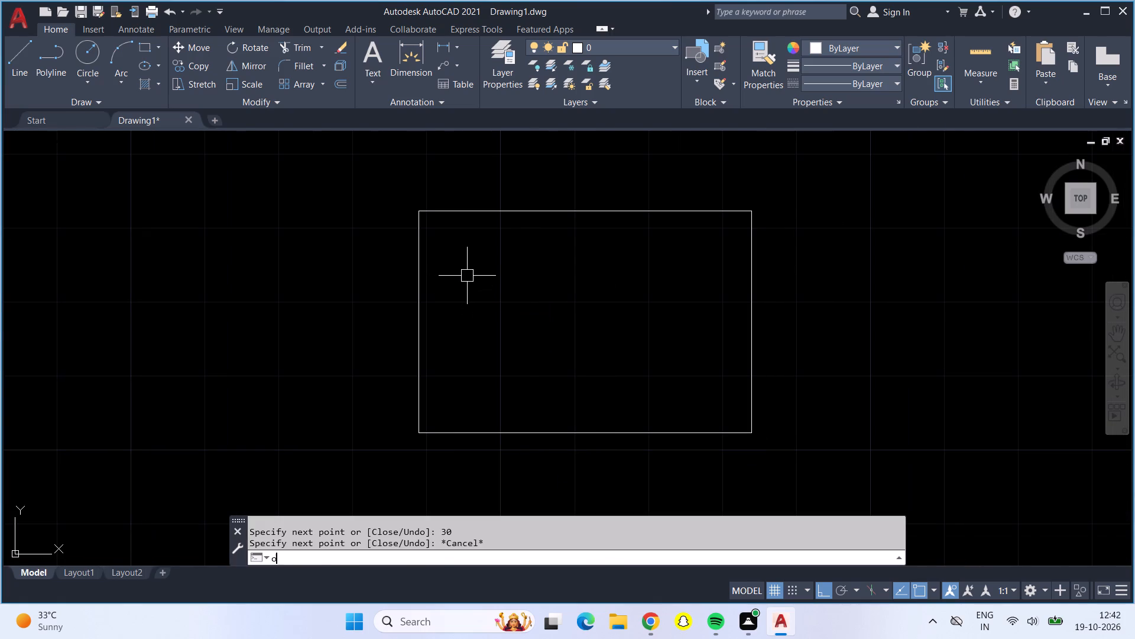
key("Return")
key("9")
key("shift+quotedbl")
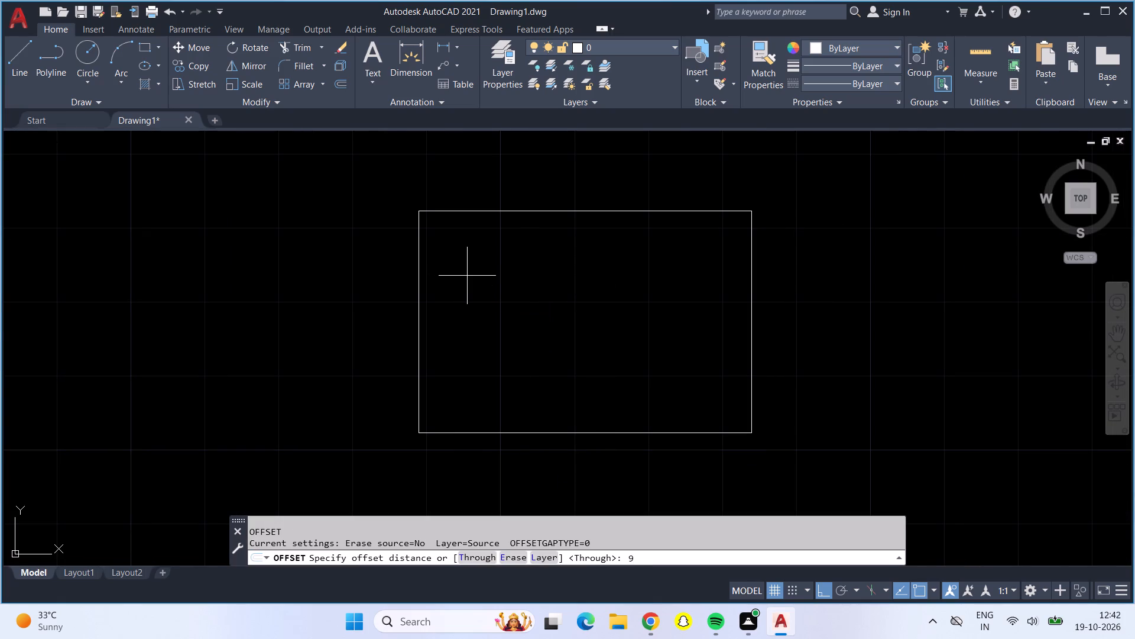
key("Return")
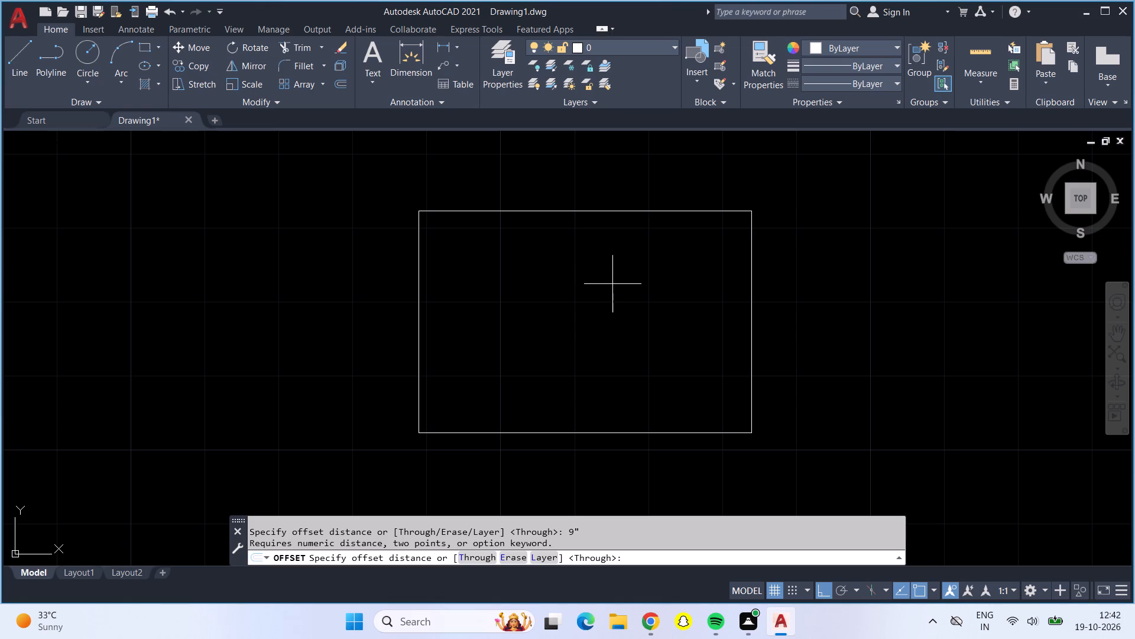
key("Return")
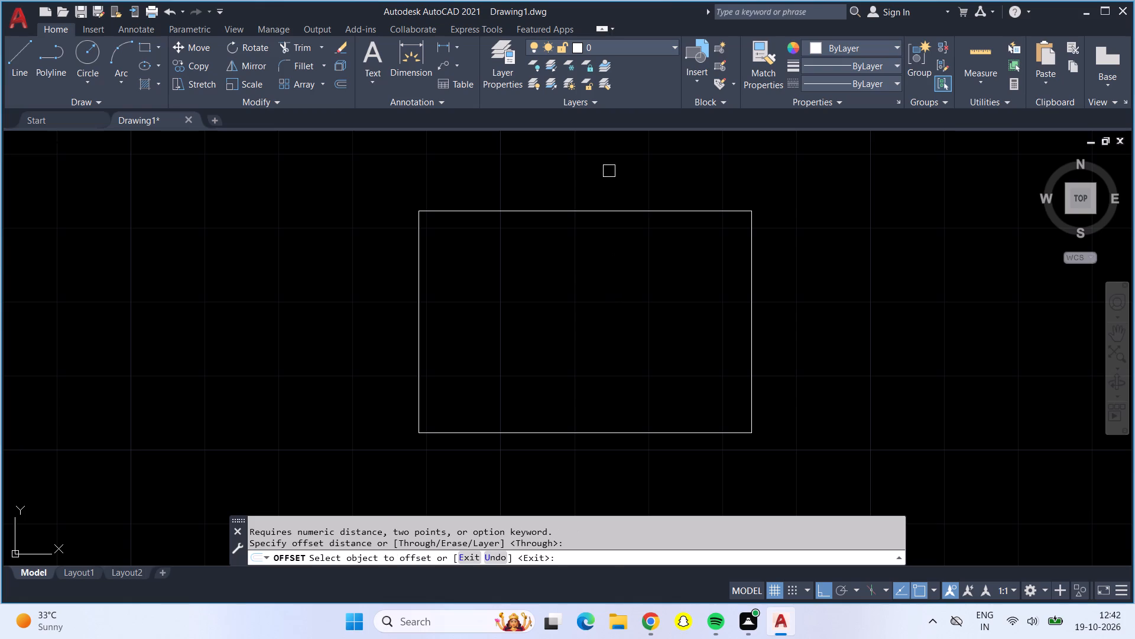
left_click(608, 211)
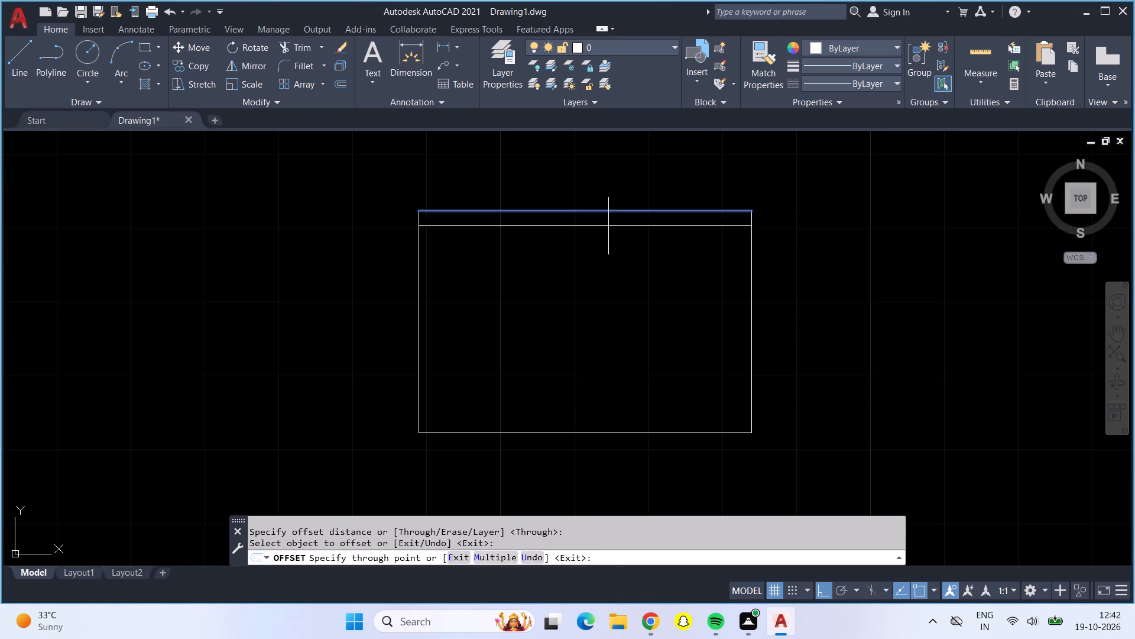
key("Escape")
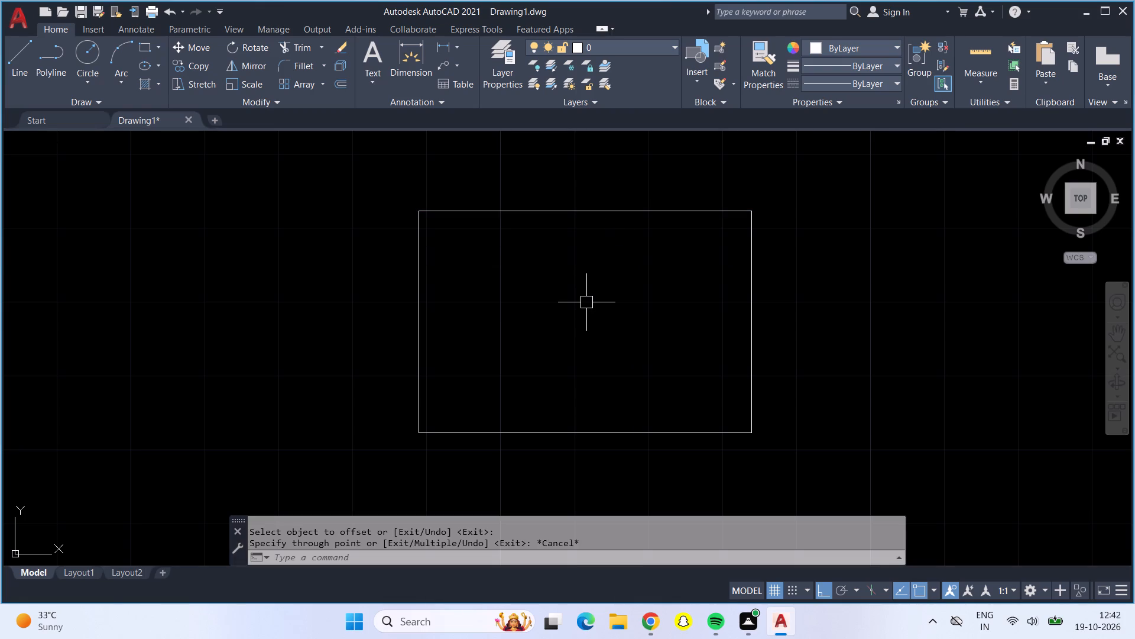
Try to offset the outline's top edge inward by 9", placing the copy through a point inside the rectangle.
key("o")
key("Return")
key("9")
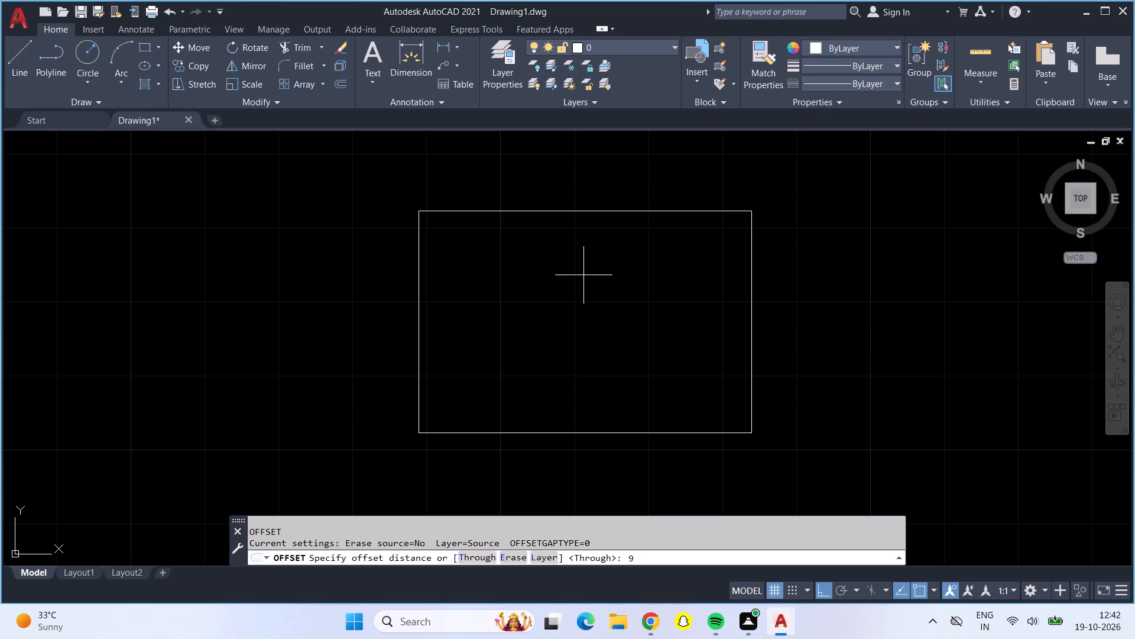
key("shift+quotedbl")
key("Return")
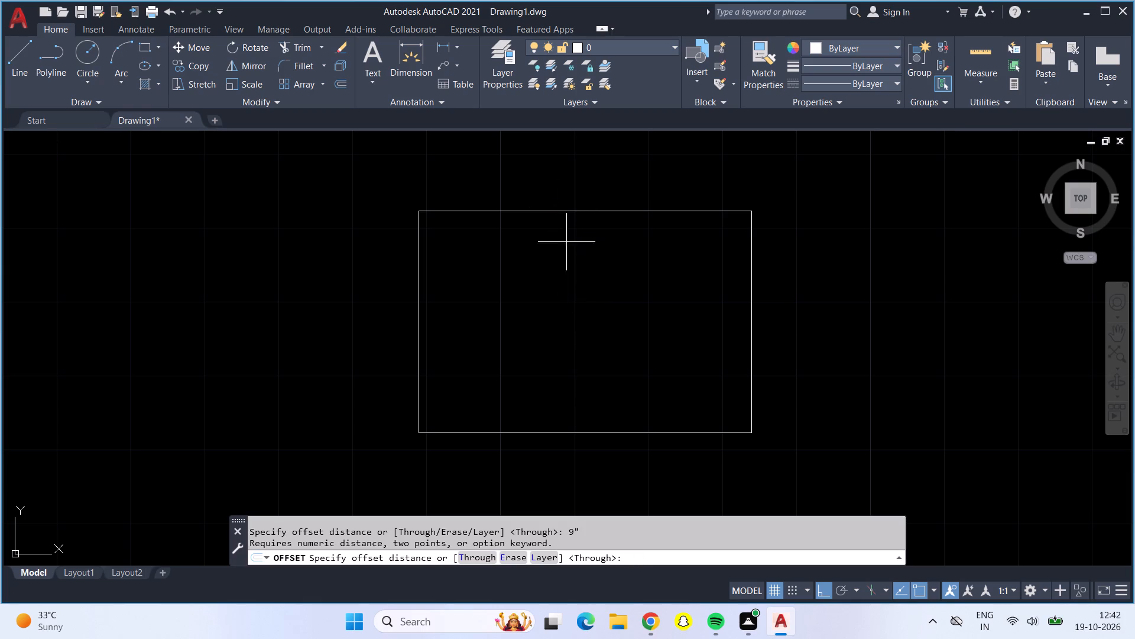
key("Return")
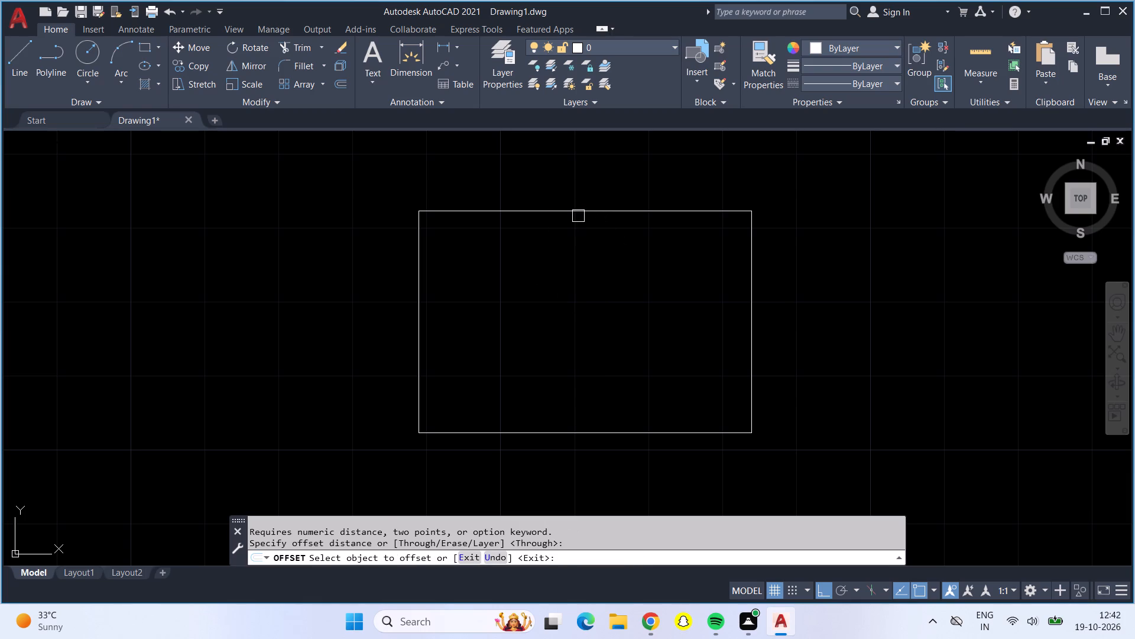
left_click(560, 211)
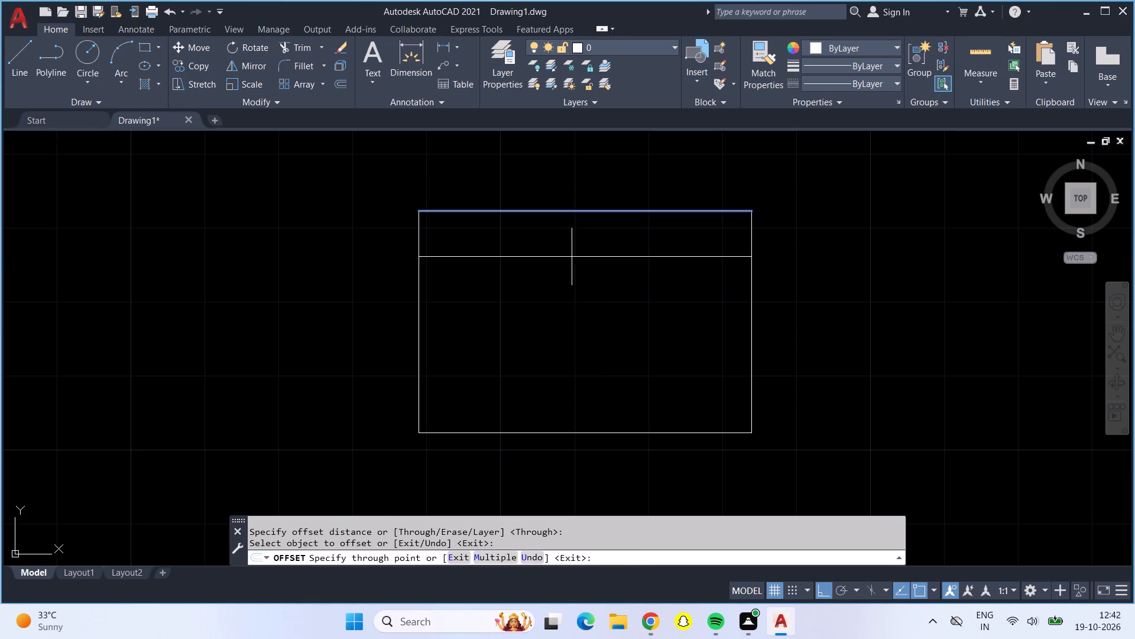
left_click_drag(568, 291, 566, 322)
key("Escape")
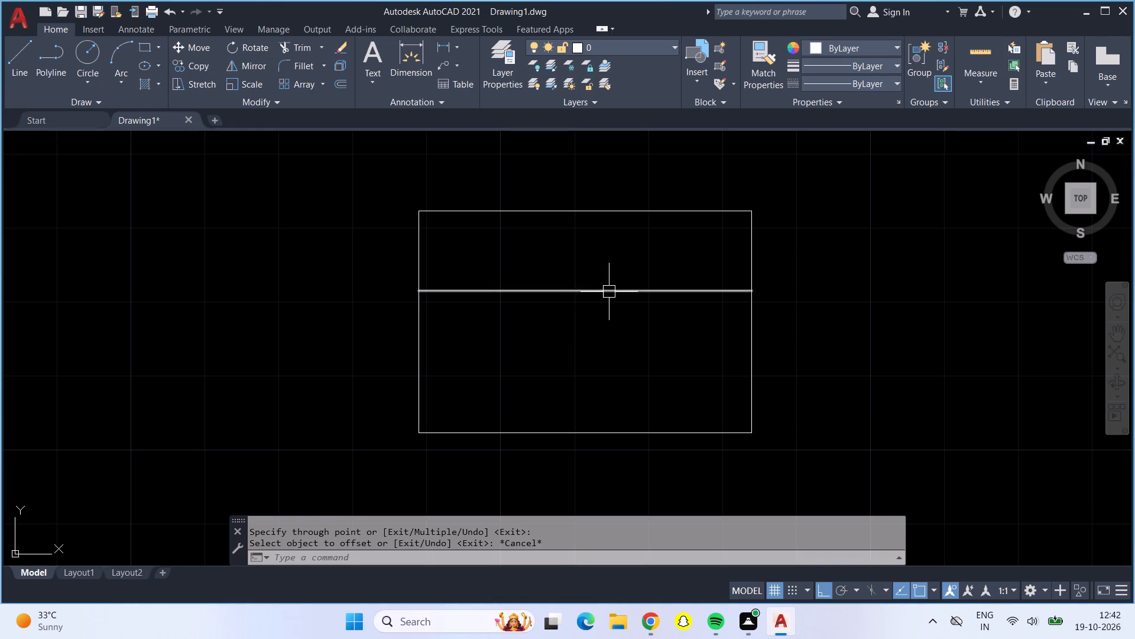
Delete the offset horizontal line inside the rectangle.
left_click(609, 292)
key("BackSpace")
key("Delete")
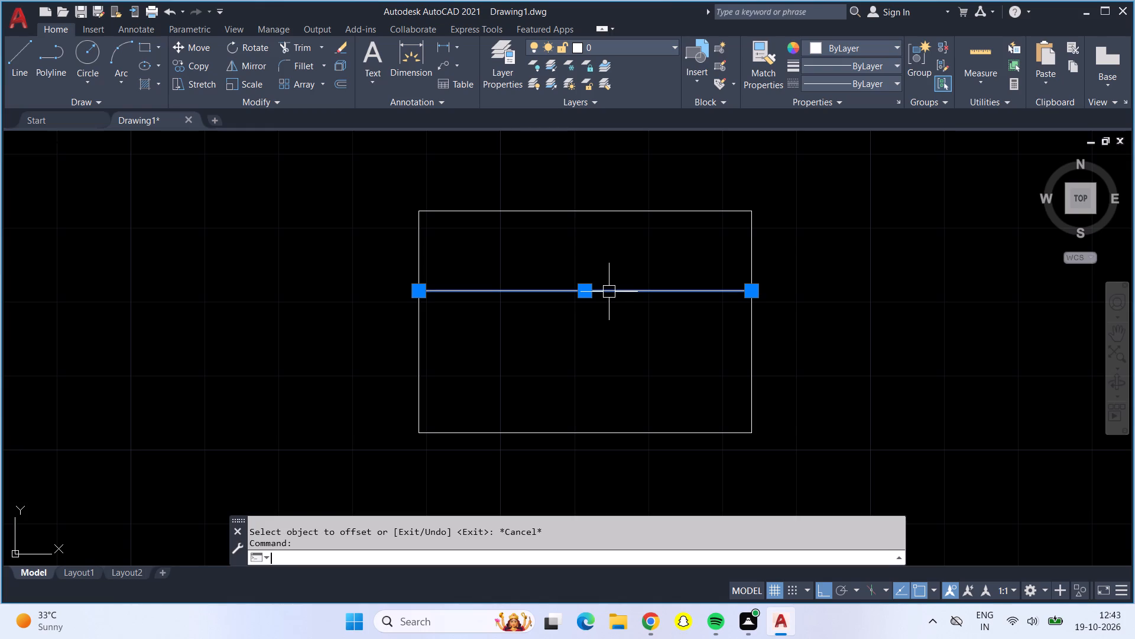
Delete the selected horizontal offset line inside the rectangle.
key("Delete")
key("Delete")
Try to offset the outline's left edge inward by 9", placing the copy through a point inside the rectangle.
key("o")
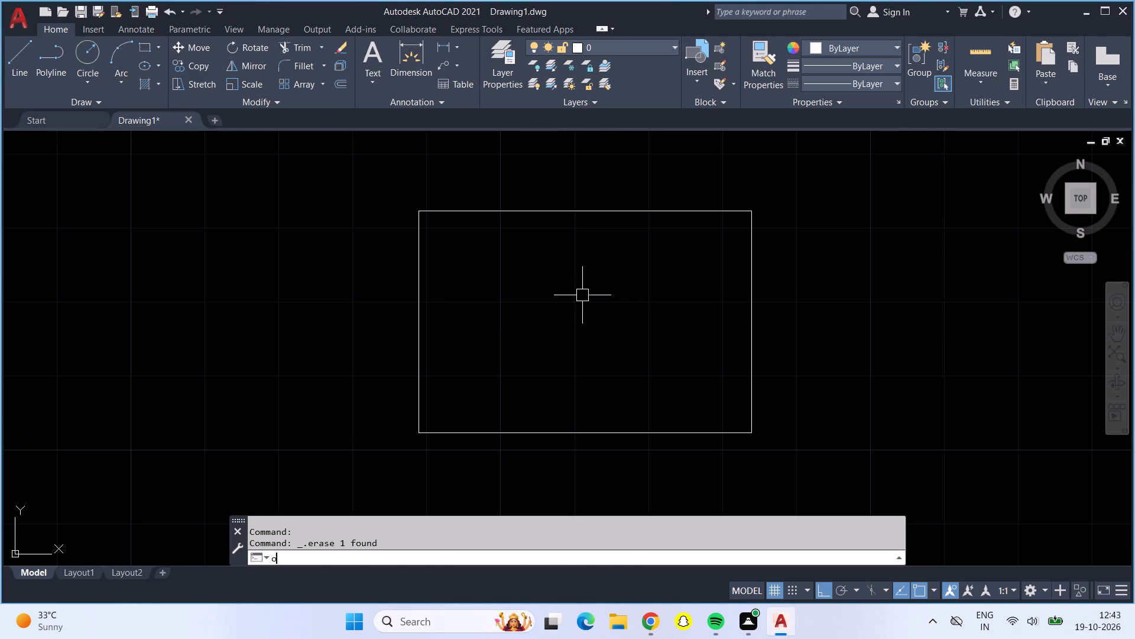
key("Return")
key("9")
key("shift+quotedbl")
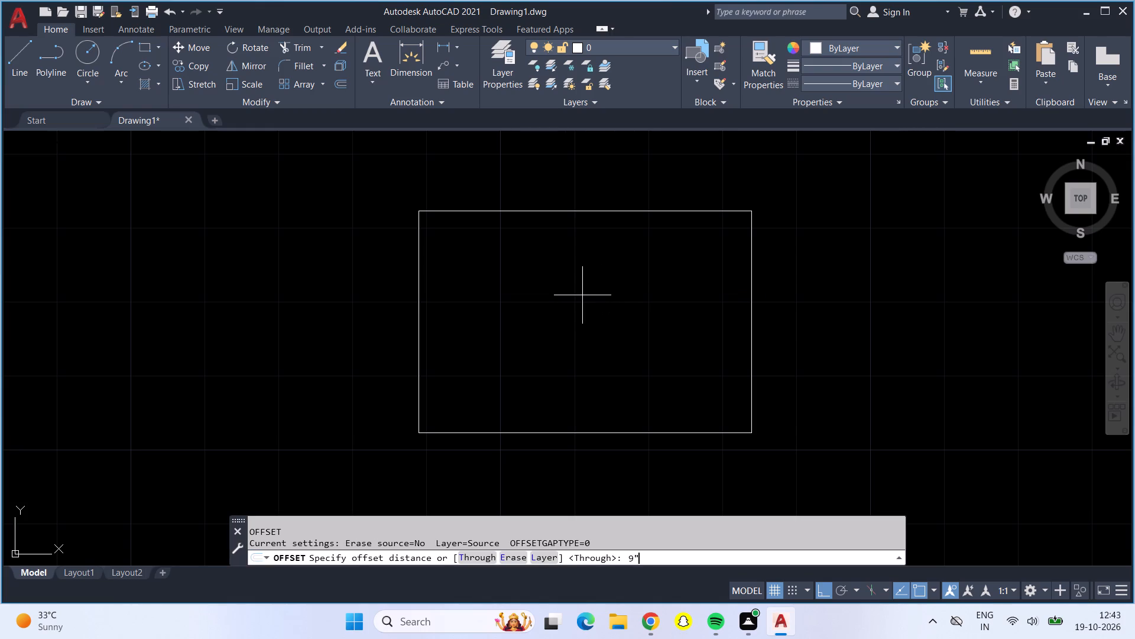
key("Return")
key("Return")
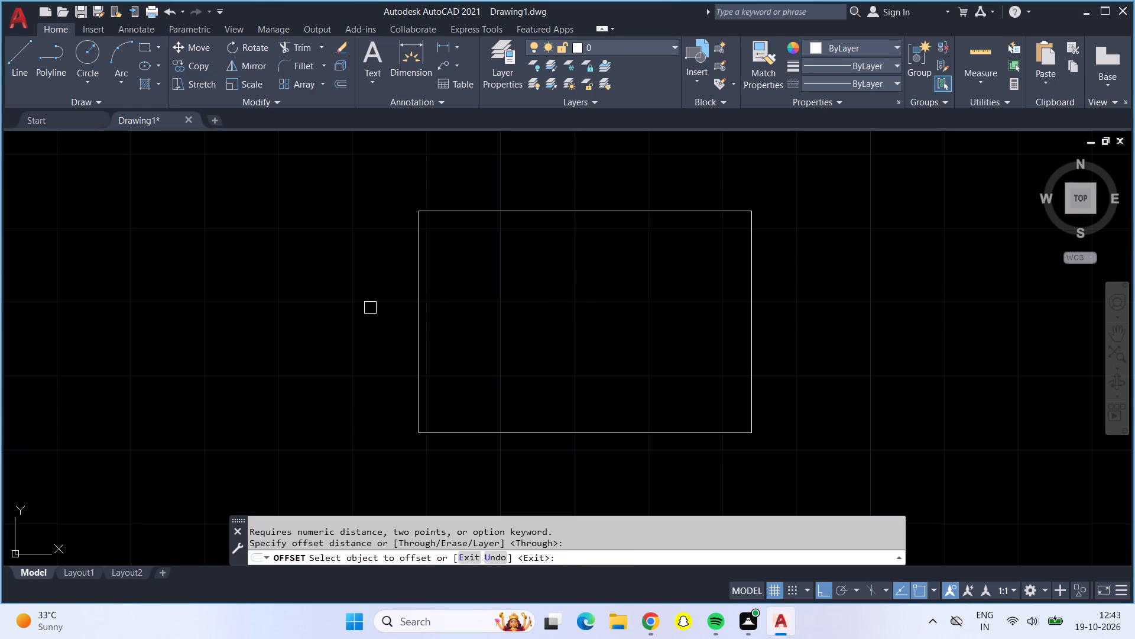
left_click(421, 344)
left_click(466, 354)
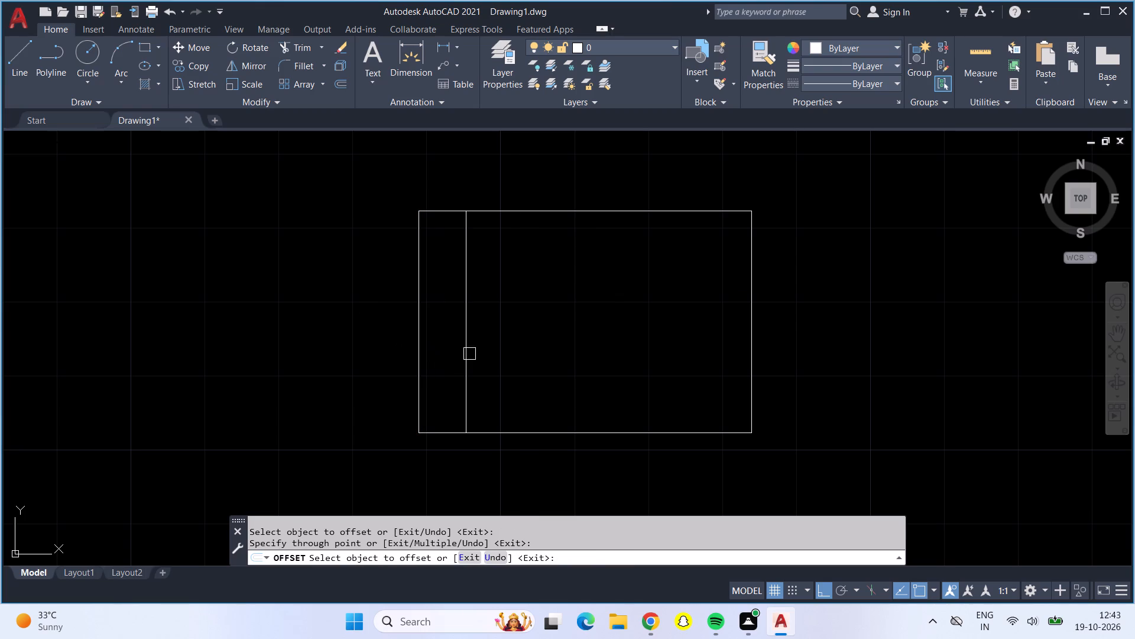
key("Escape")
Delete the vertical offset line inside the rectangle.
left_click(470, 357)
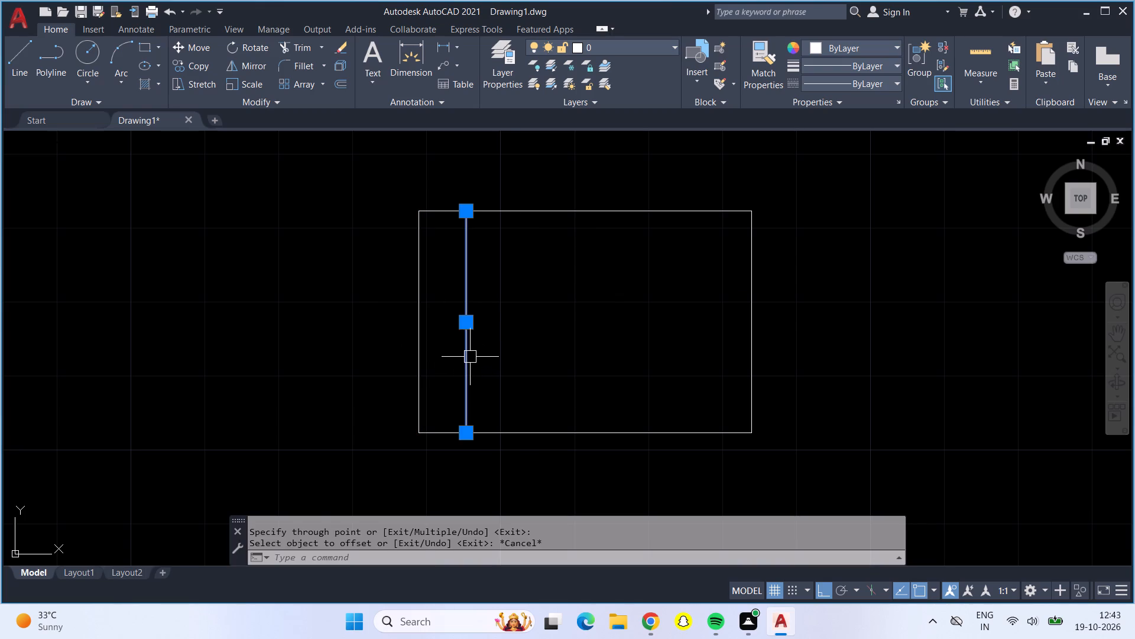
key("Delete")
Set the current text style to Annotative.
key("n")
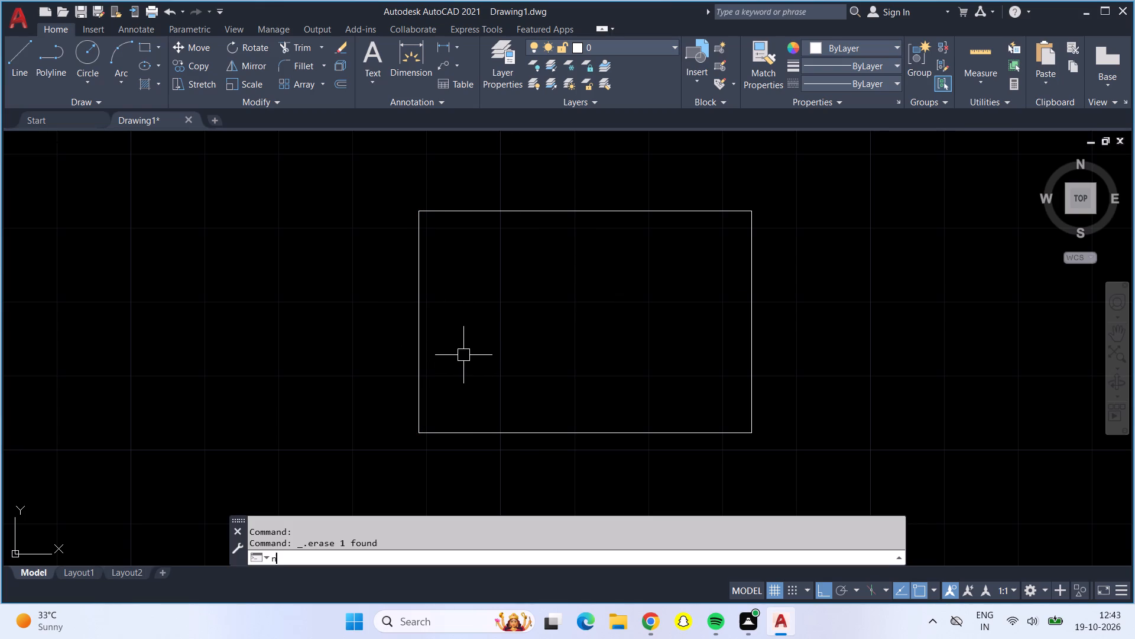
key("n")
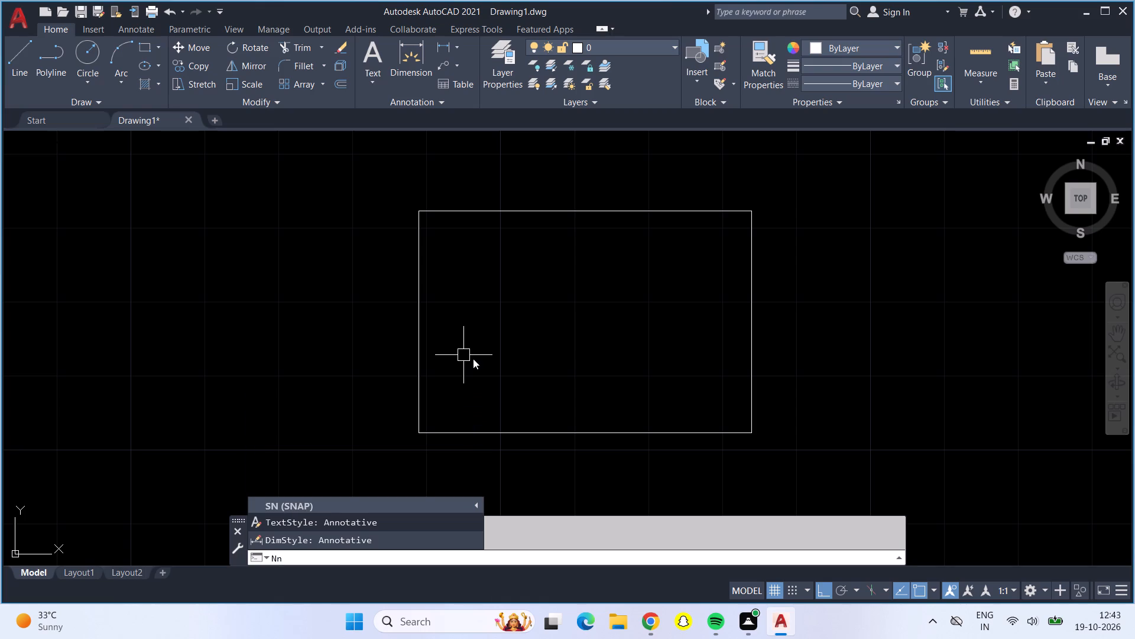
key("Return")
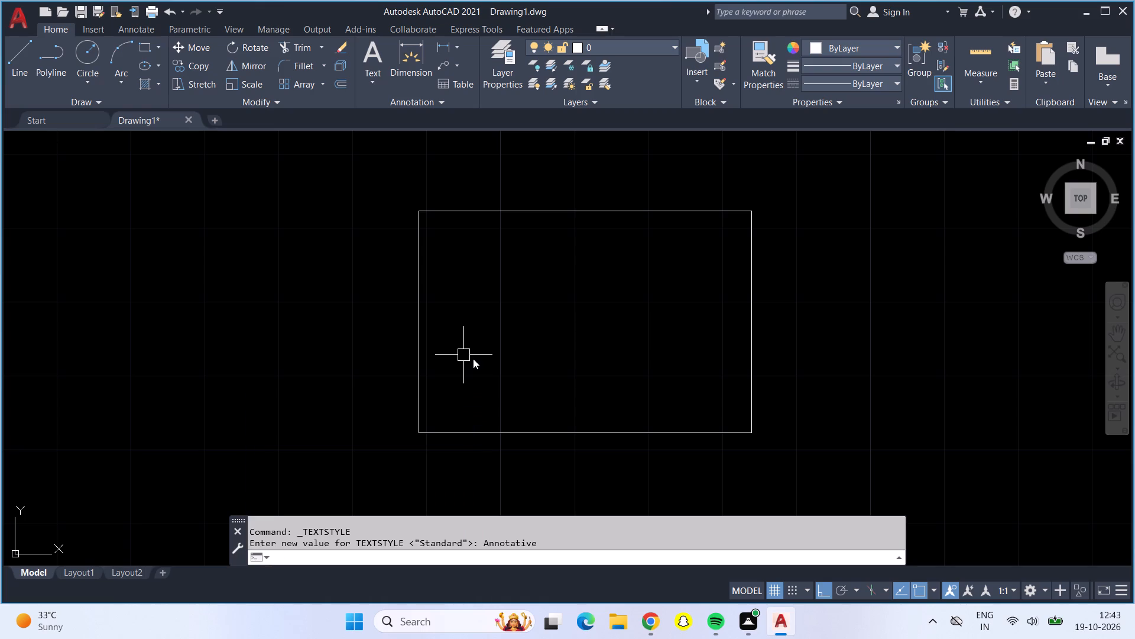
Configure the drawing units to Engineering length with 0'-0" precision, keeping Inches as the insertion scale.
type("un")
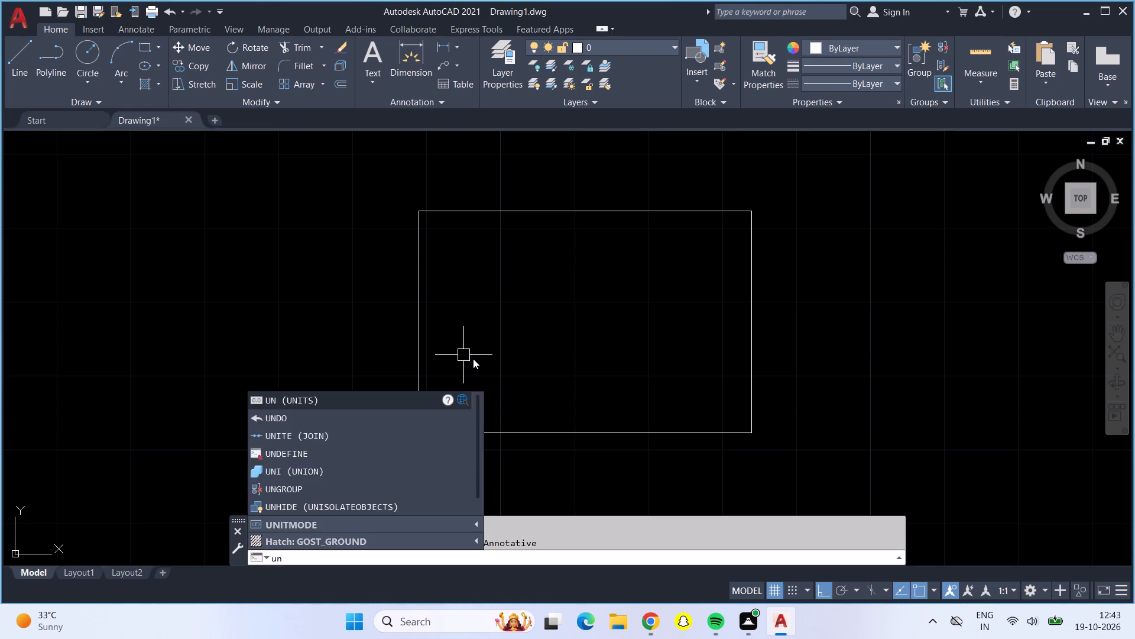
key("Return")
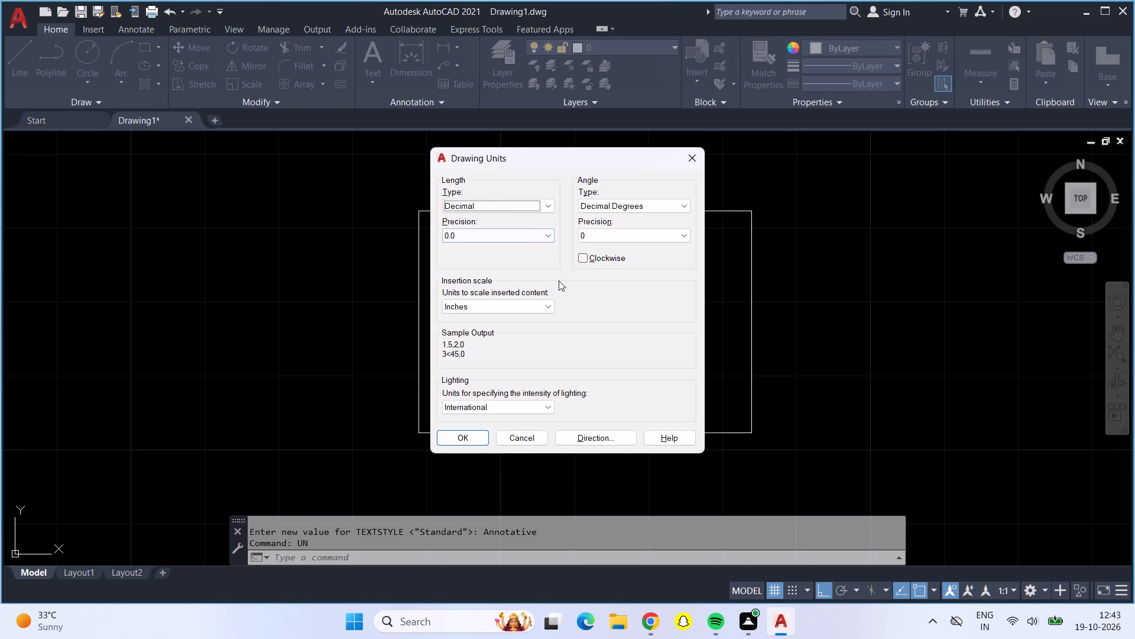
left_click(544, 305)
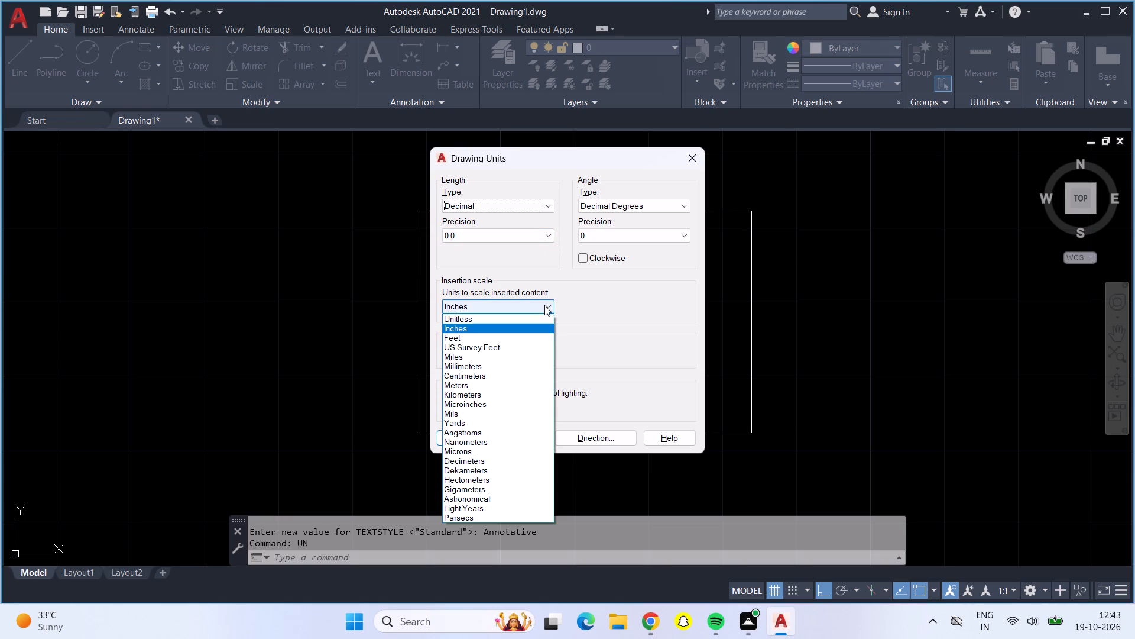
left_click(546, 305)
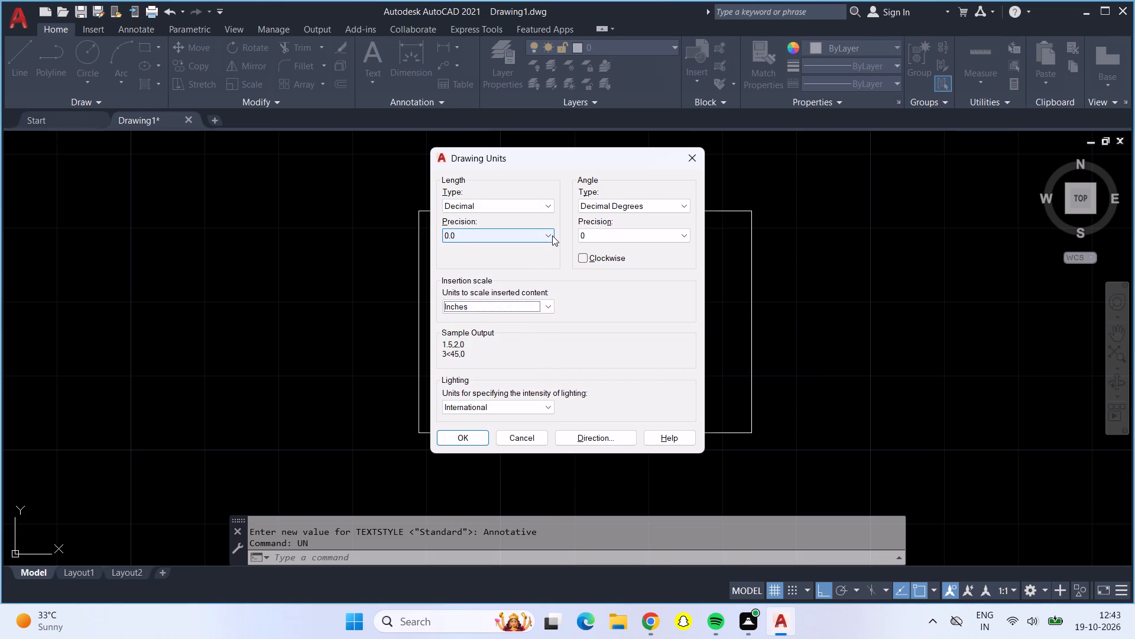
left_click(552, 235)
left_click(552, 230)
left_click(550, 210)
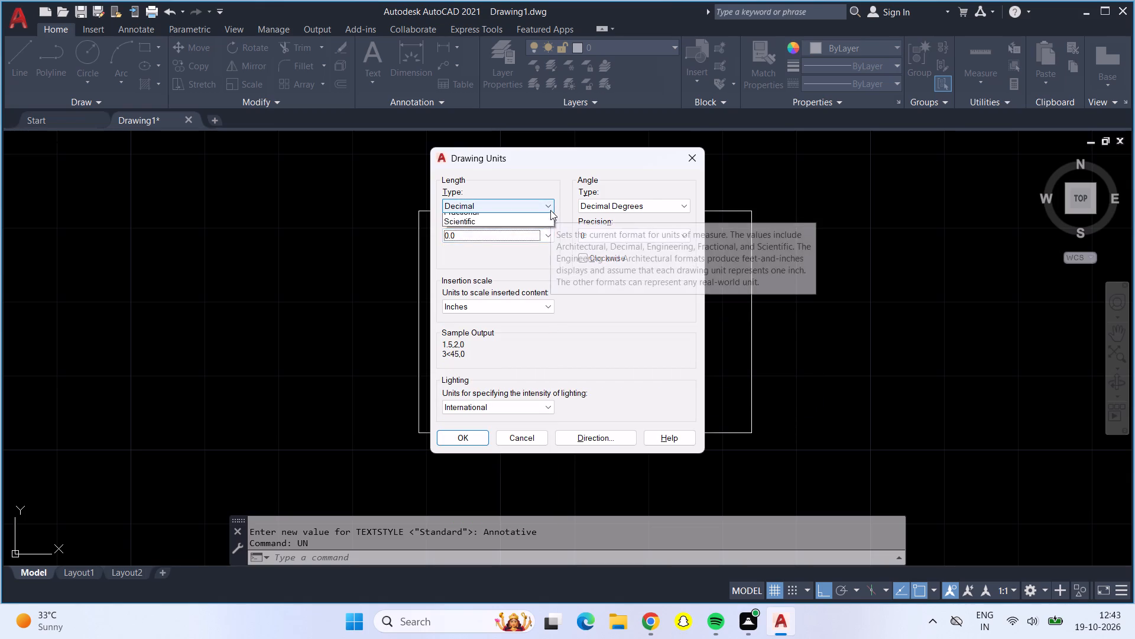
left_click(534, 236)
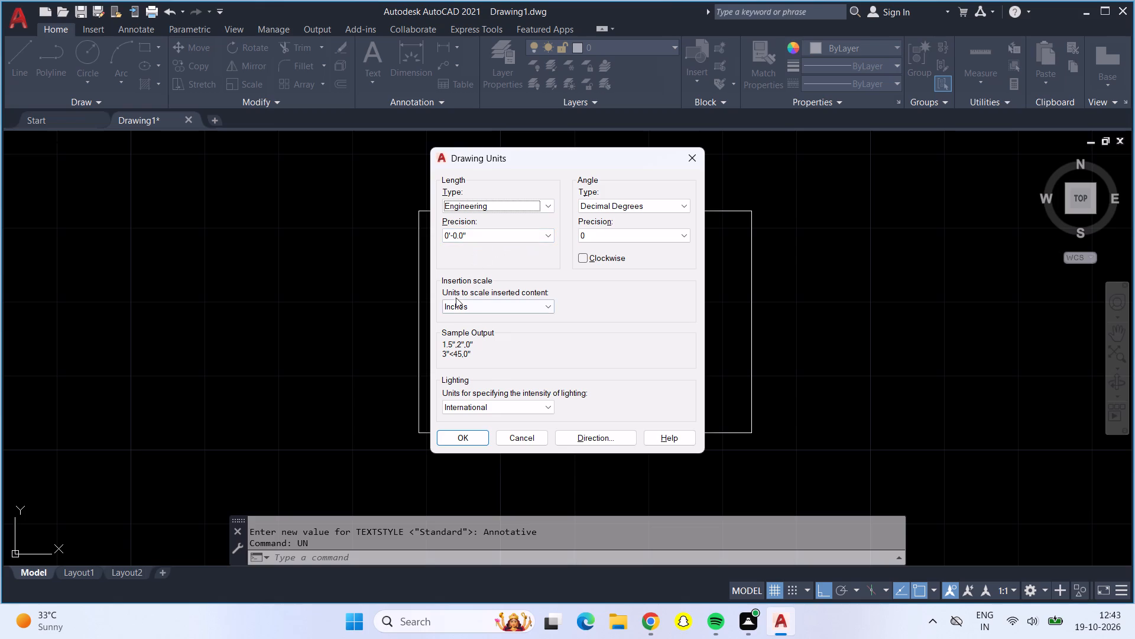
left_click(546, 232)
left_click(537, 246)
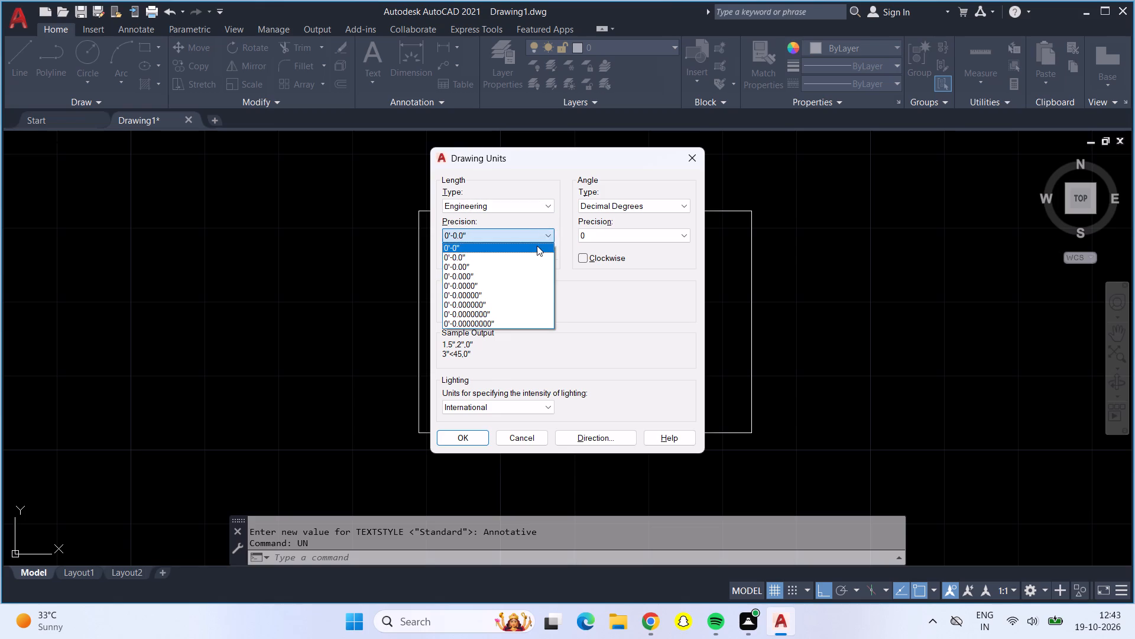
left_click(546, 302)
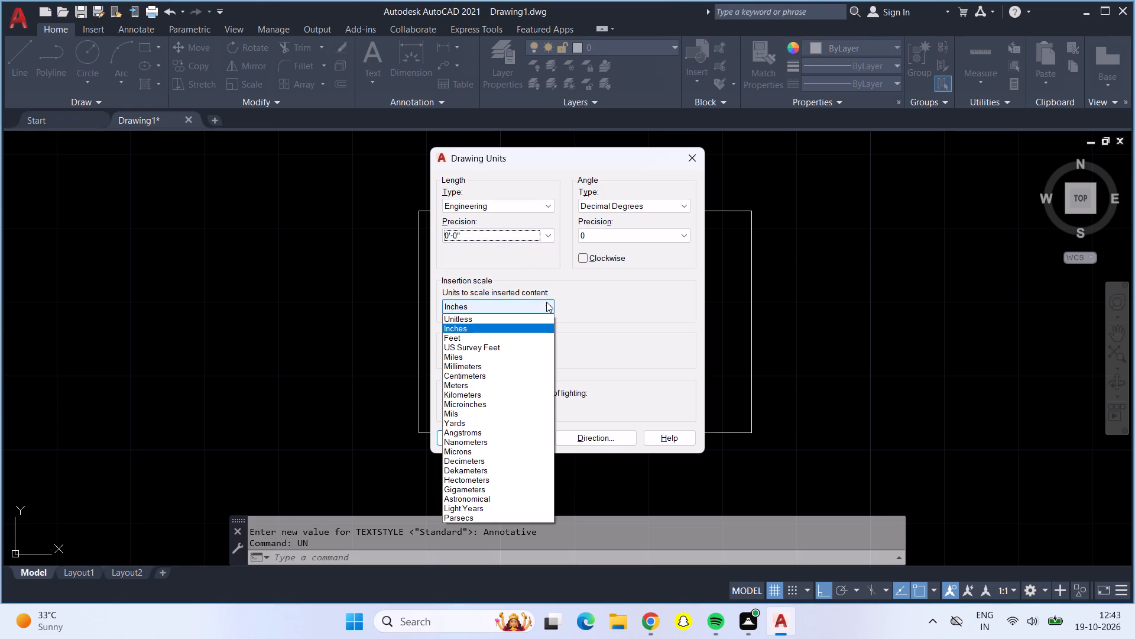
left_click_drag(546, 302, 537, 292)
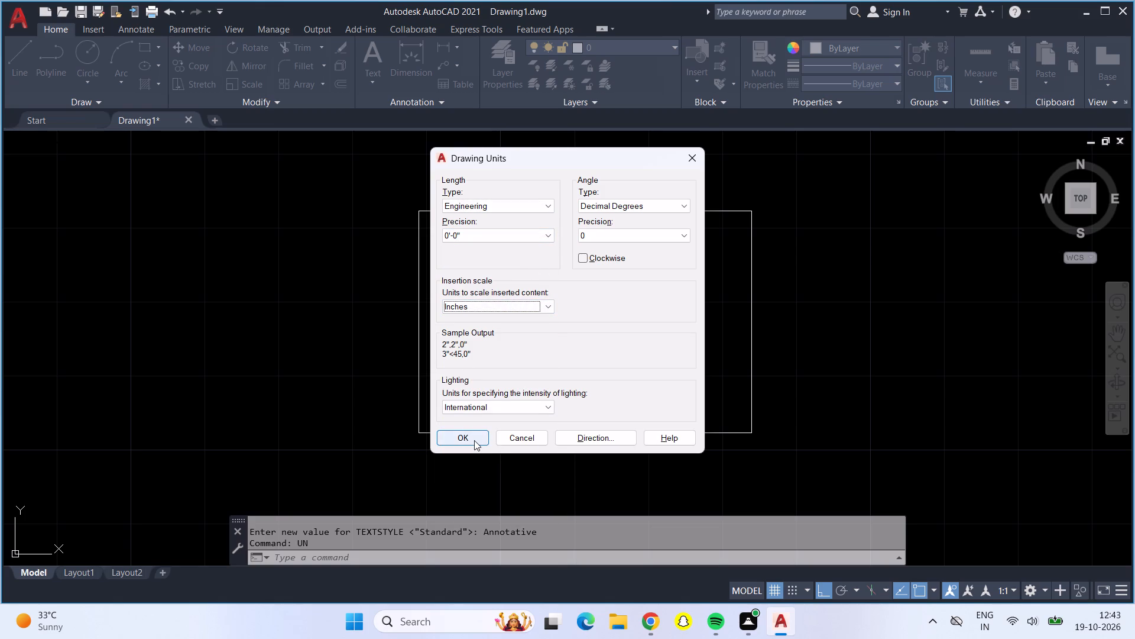
left_click(474, 440)
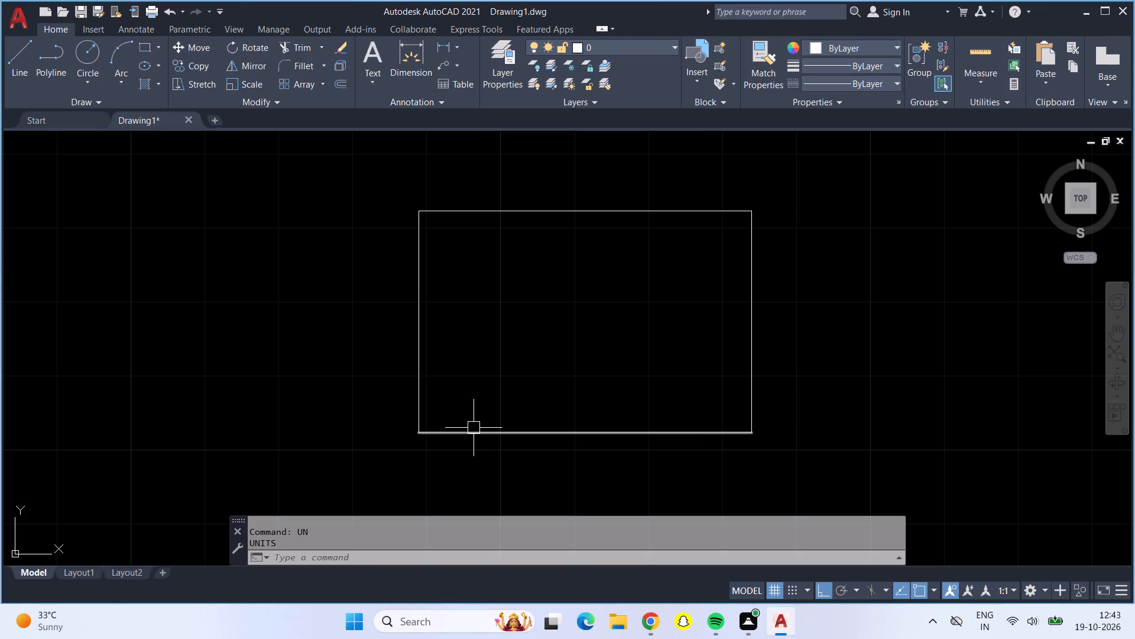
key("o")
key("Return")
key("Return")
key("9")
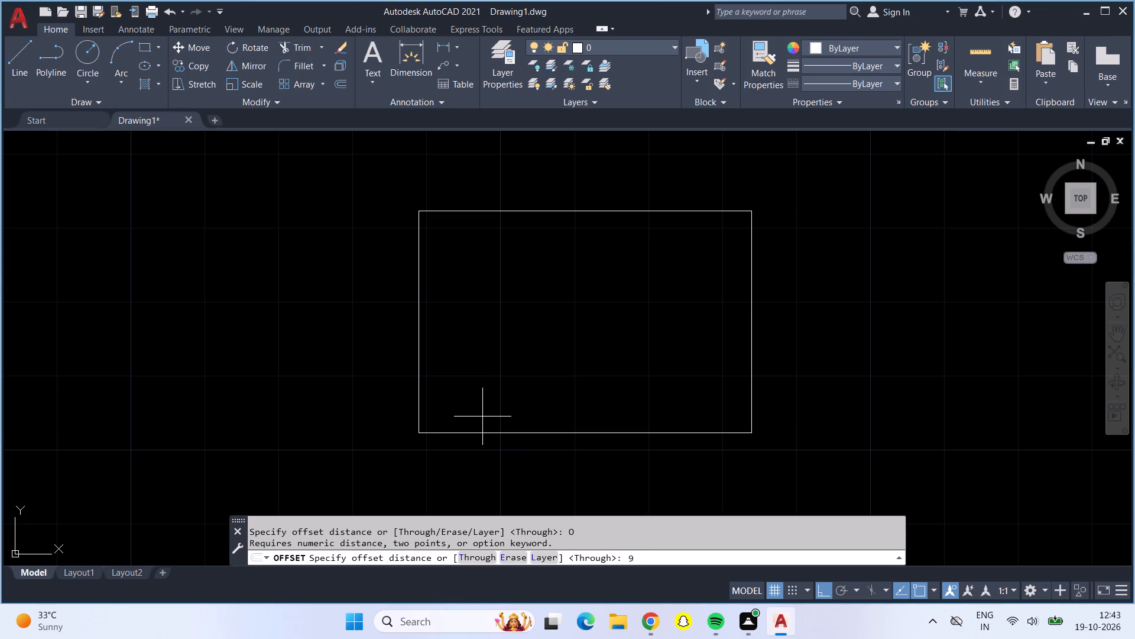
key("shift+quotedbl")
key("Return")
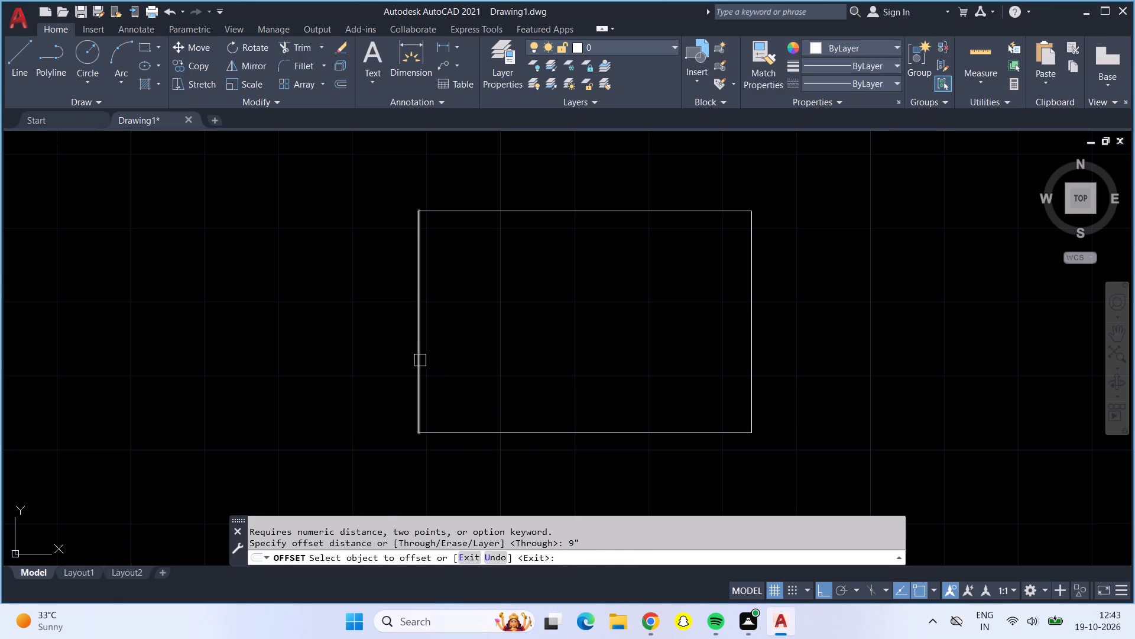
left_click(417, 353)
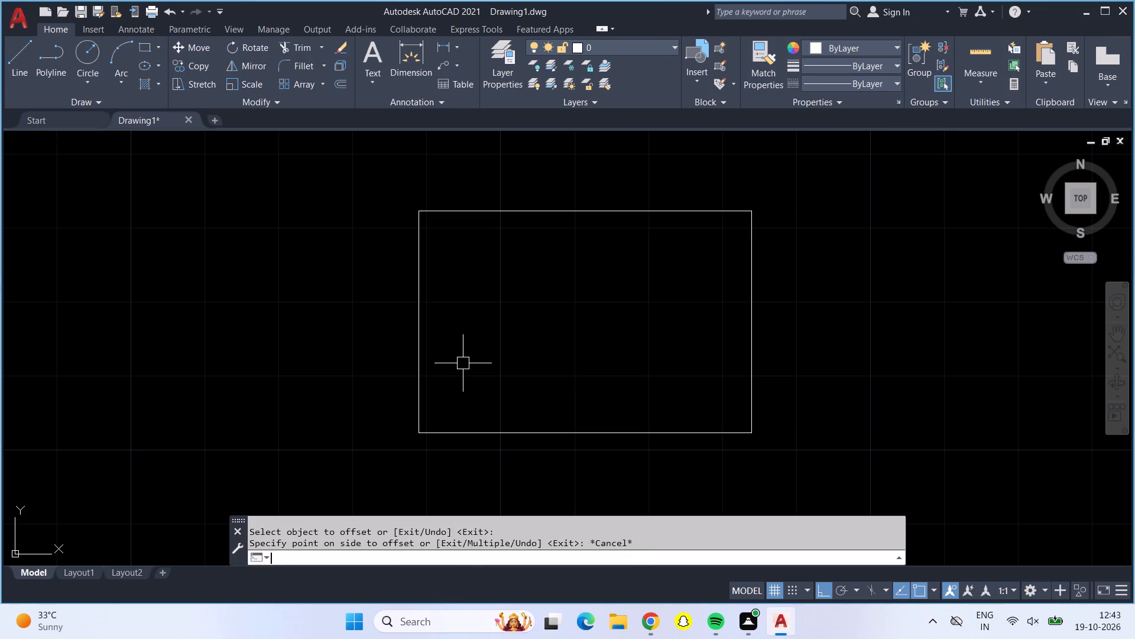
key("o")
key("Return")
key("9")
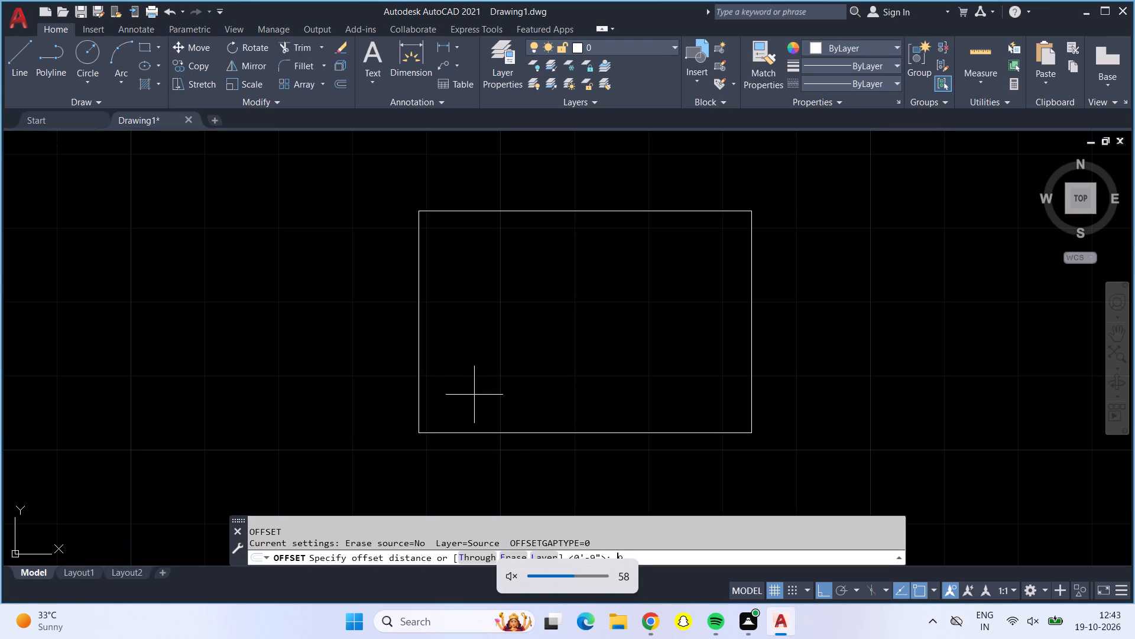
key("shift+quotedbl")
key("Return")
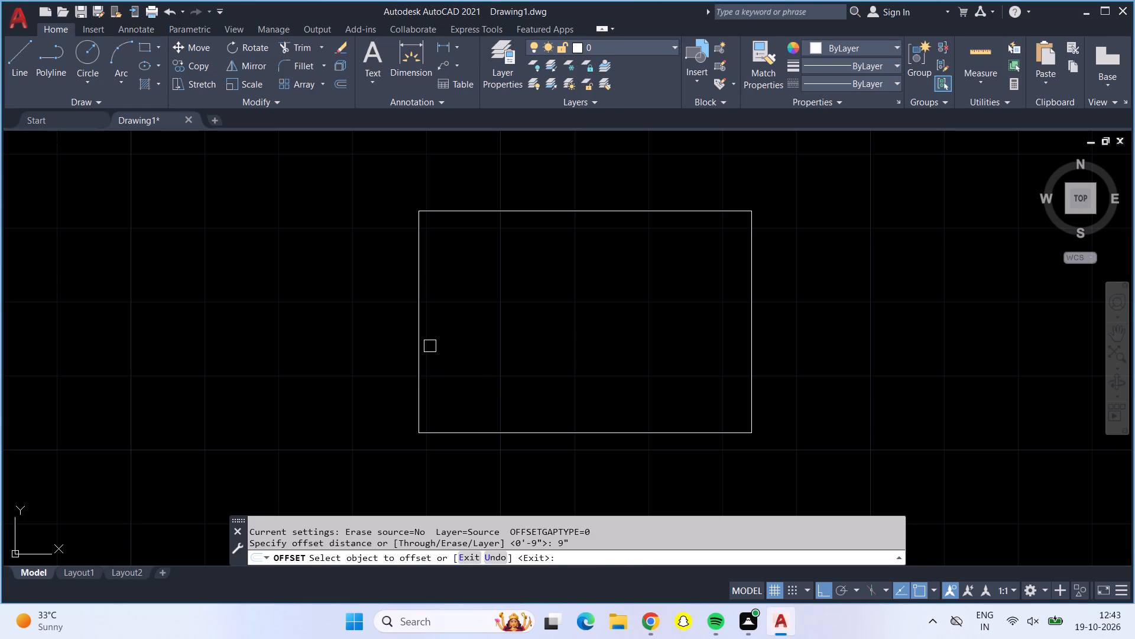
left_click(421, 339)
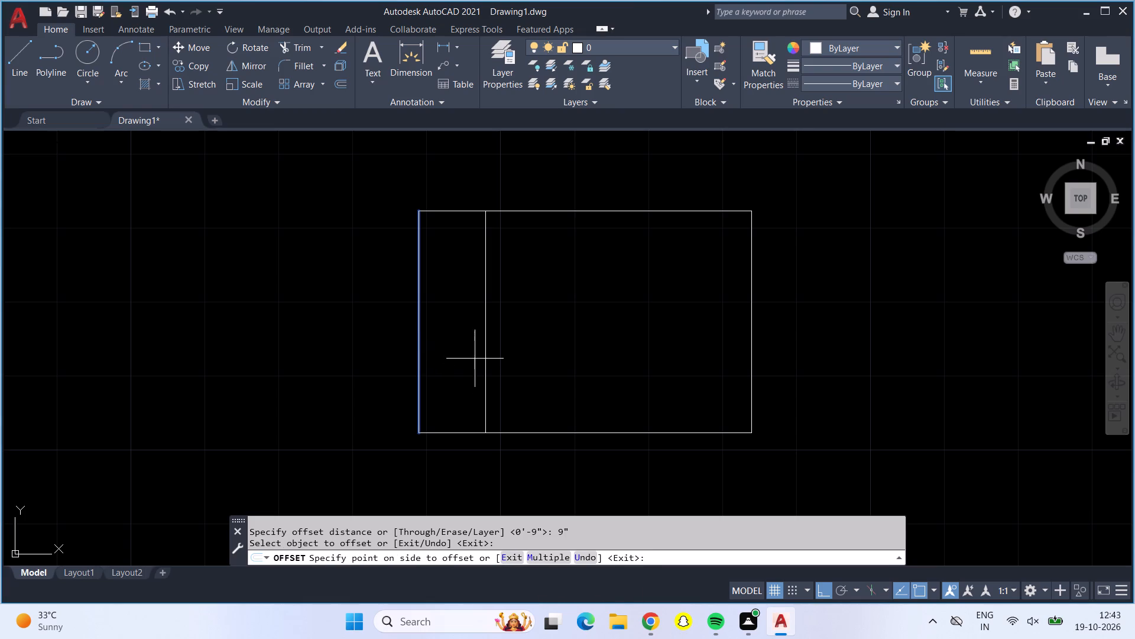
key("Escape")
Modify the ISO-25 dimension style so its linear primary units use 0'-0" precision.
key("d")
key("Return")
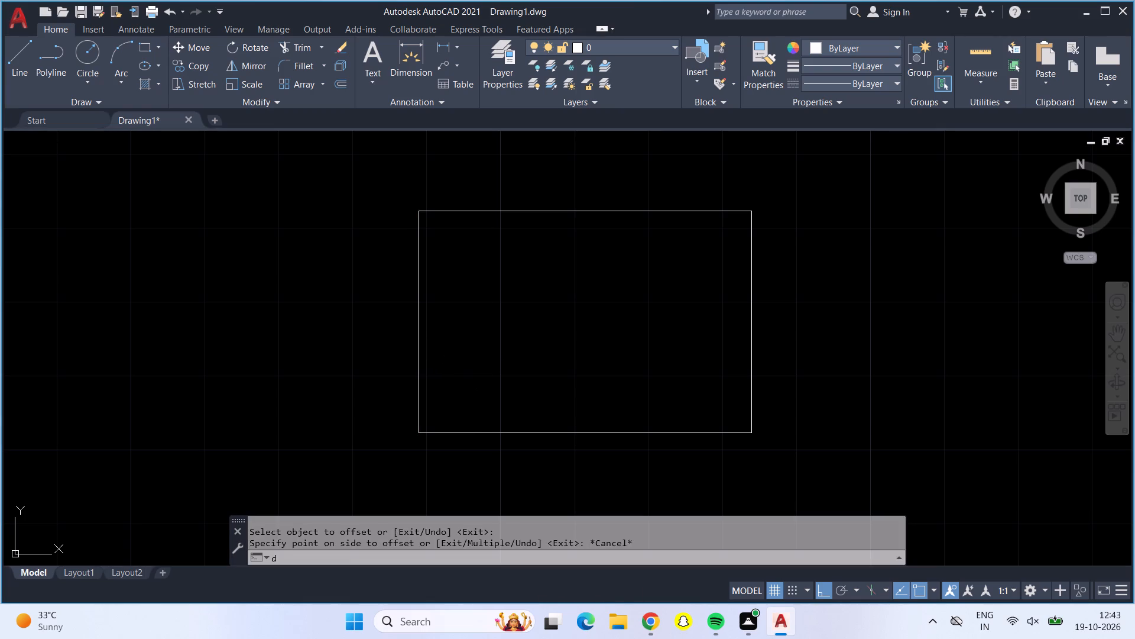
left_click(722, 279)
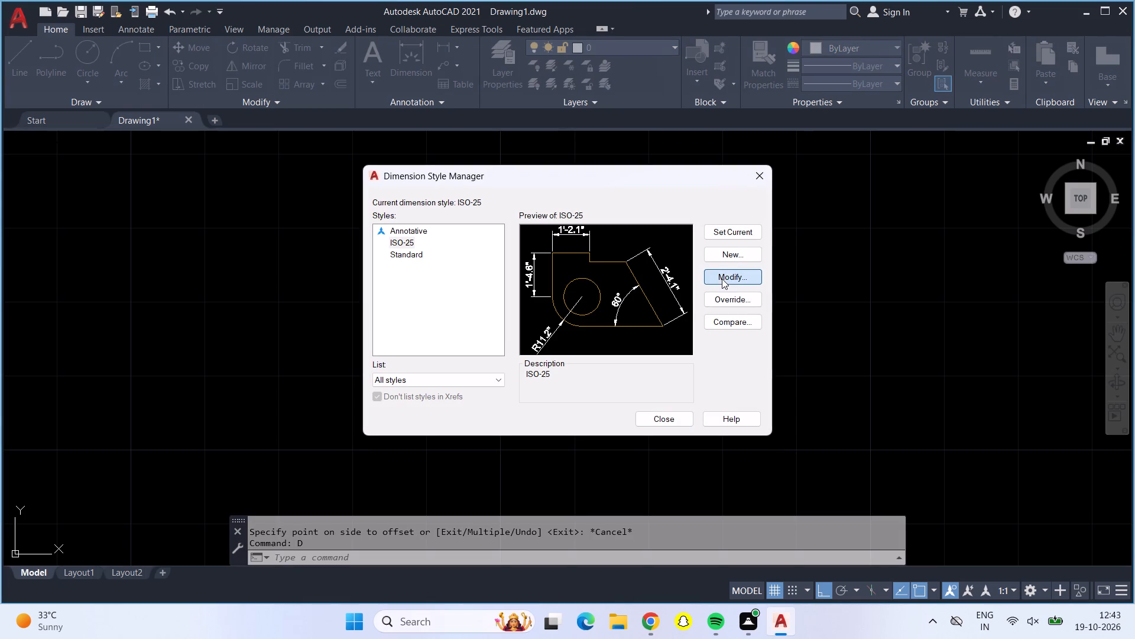
left_click(715, 276)
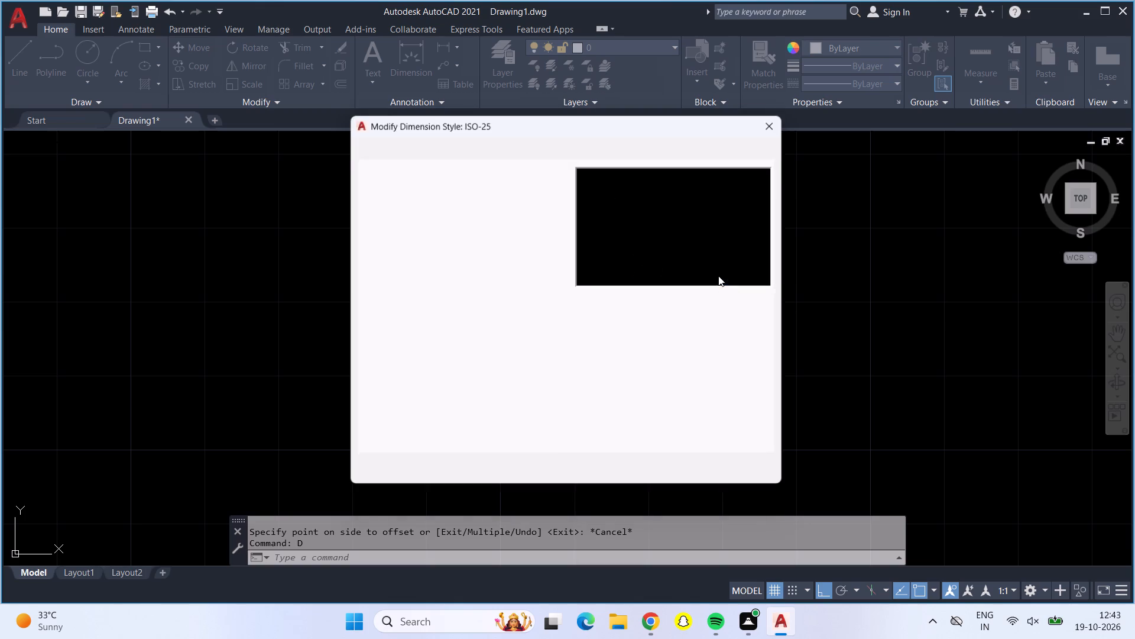
left_click(559, 201)
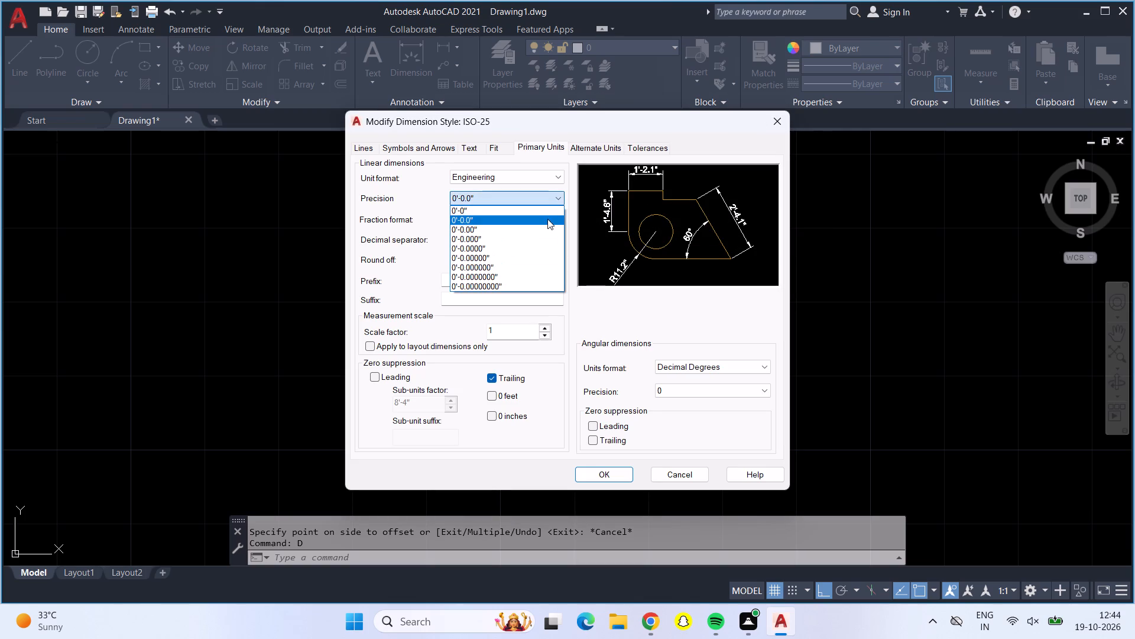
left_click(553, 208)
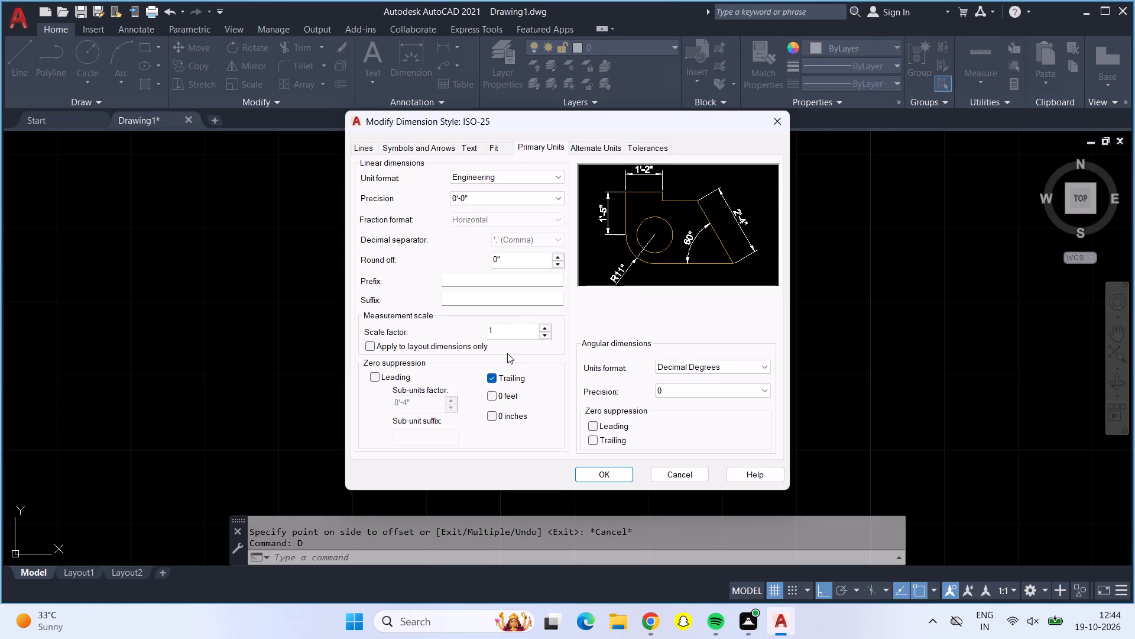
left_click(605, 472)
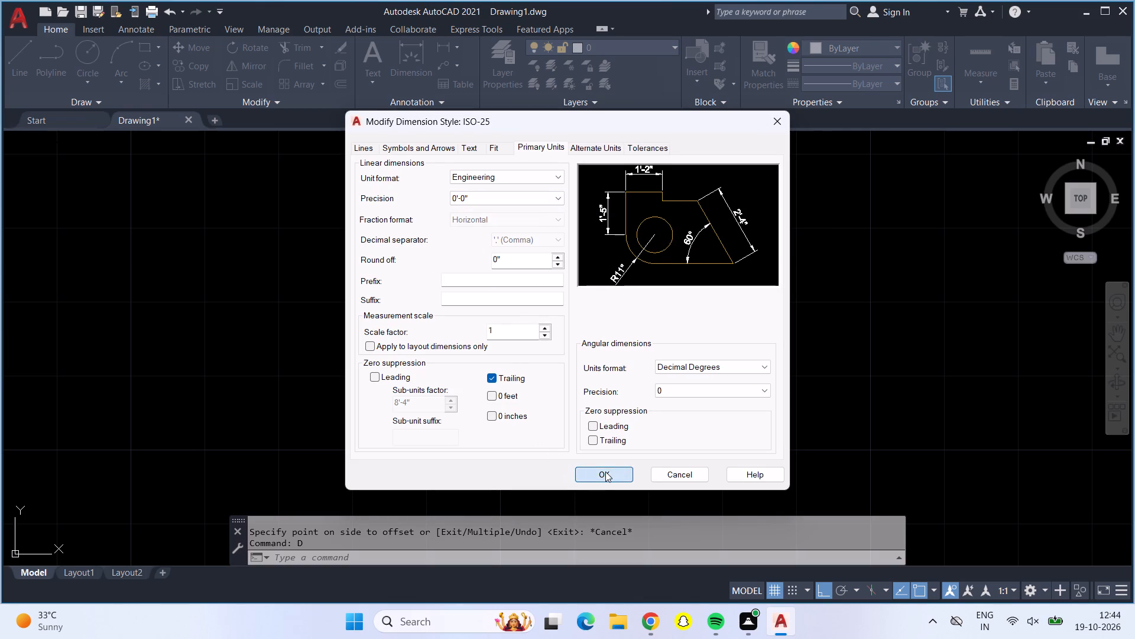
left_click(657, 415)
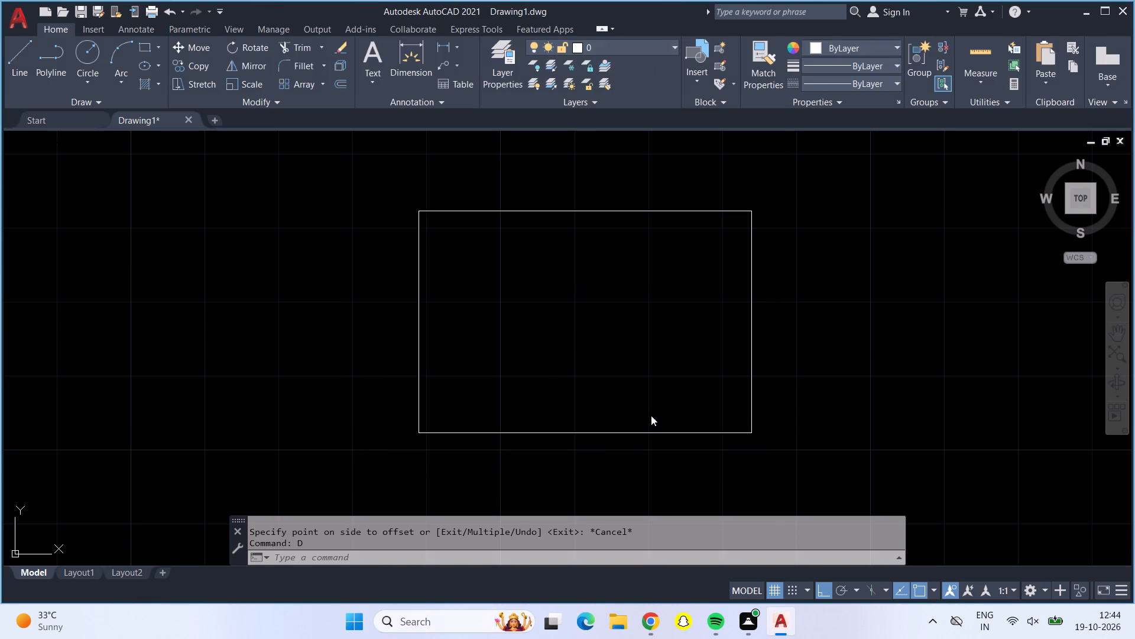
Offset the rectangle's left edge inward by 9".
key("o")
key("Return")
key("9")
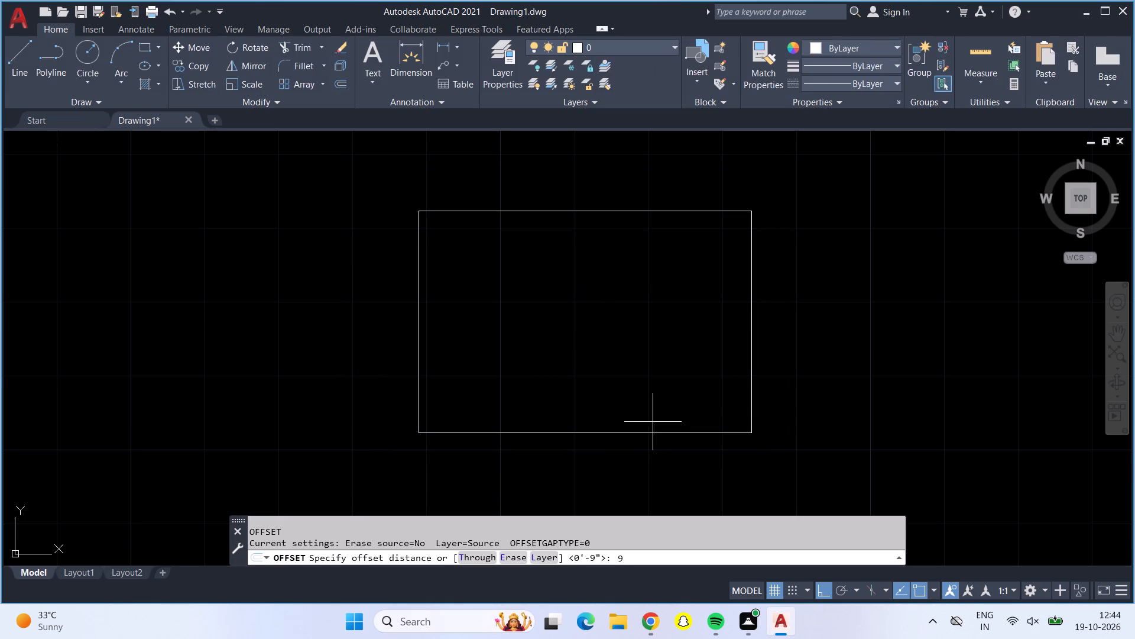
key("shift+quotedbl")
key("Return")
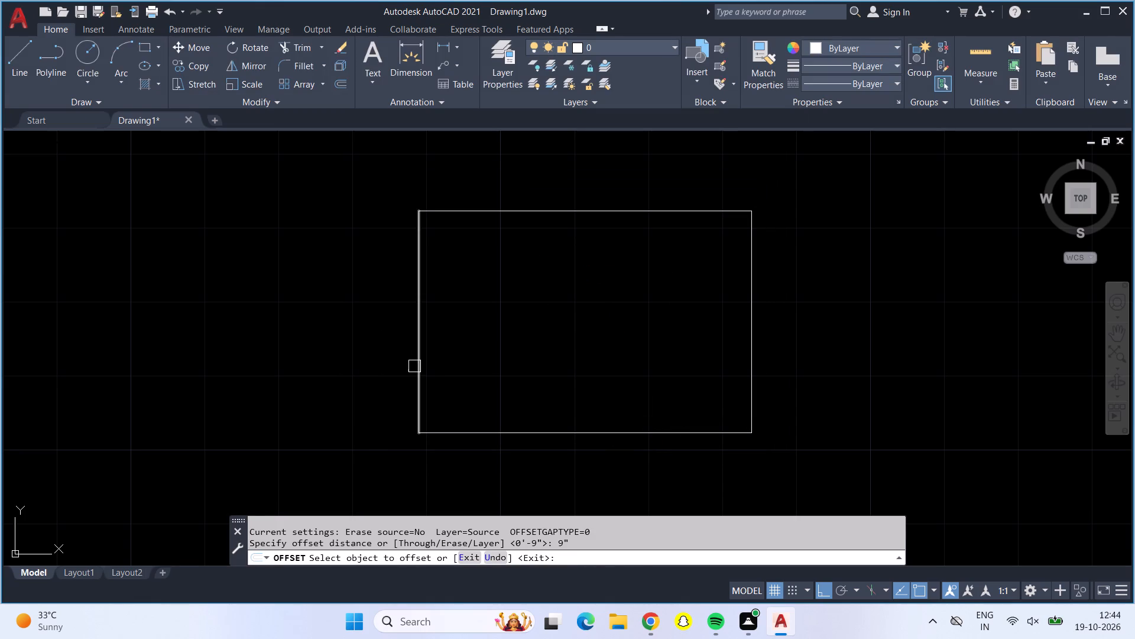
left_click(414, 366)
left_click(453, 369)
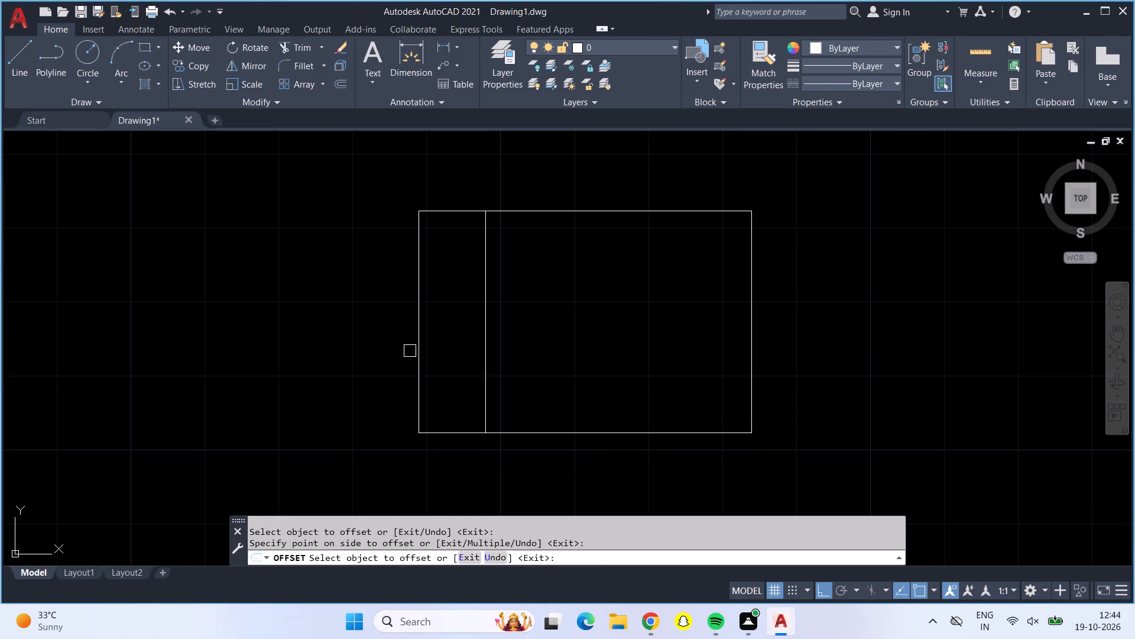
key("Escape")
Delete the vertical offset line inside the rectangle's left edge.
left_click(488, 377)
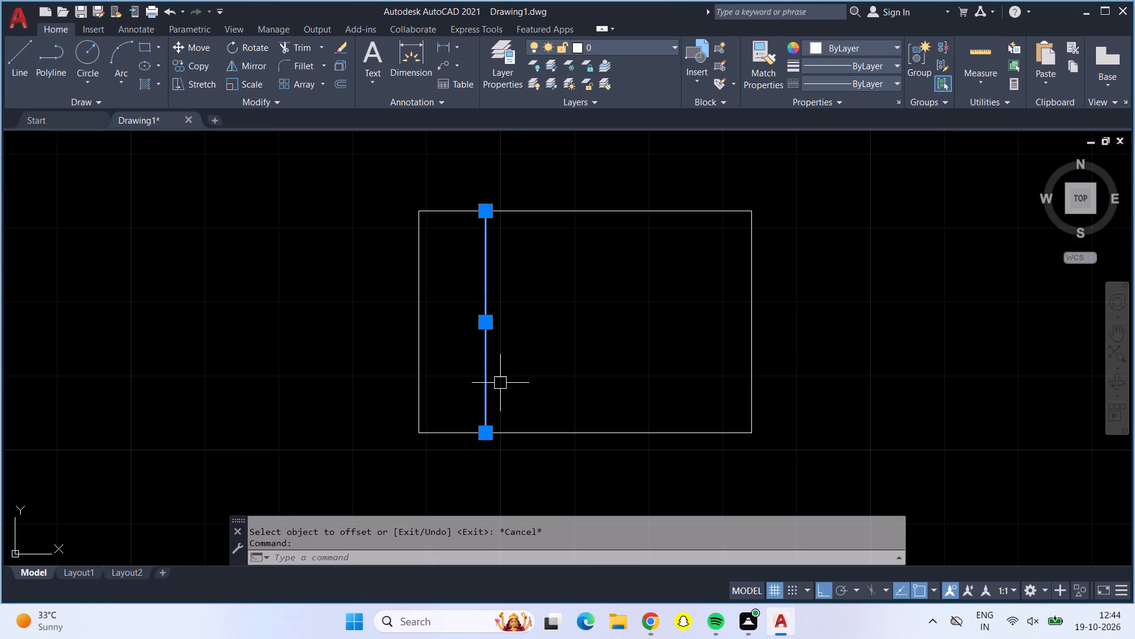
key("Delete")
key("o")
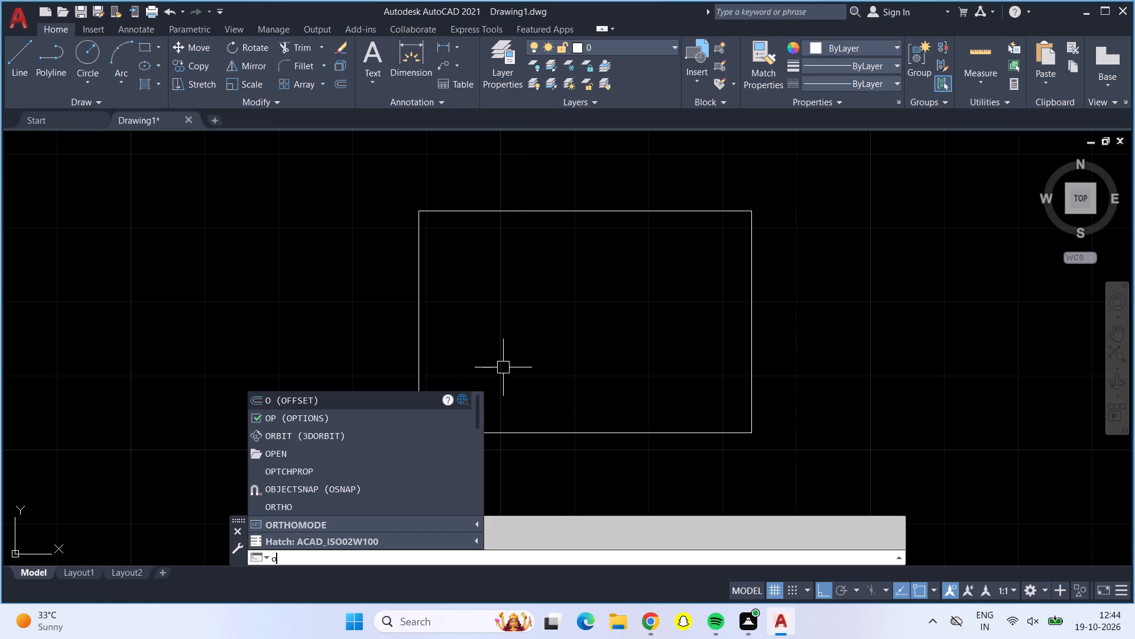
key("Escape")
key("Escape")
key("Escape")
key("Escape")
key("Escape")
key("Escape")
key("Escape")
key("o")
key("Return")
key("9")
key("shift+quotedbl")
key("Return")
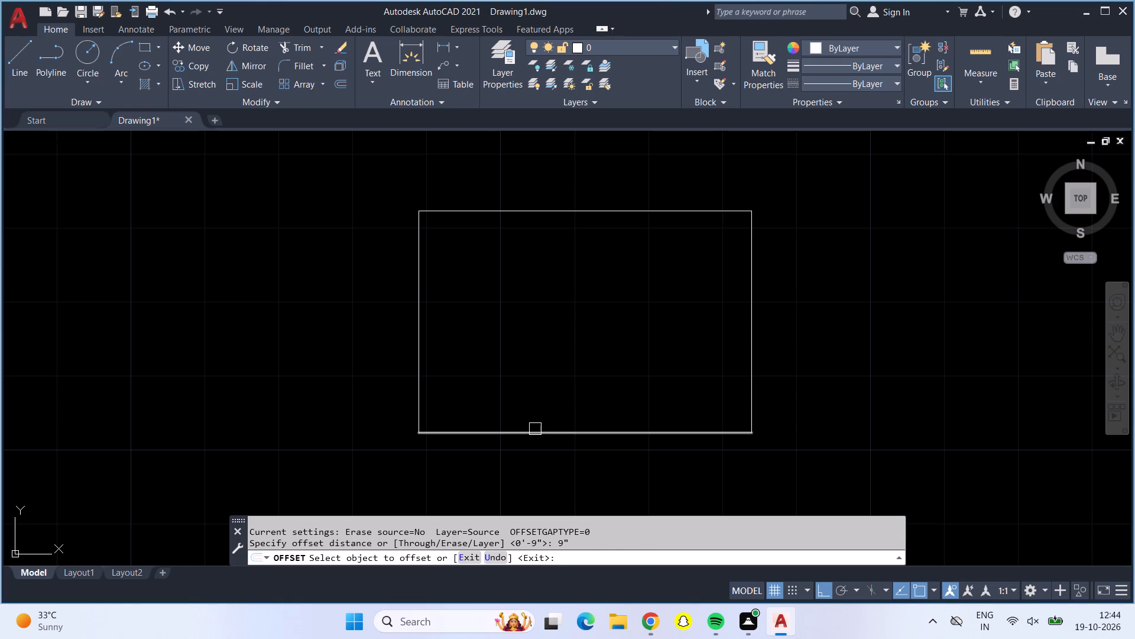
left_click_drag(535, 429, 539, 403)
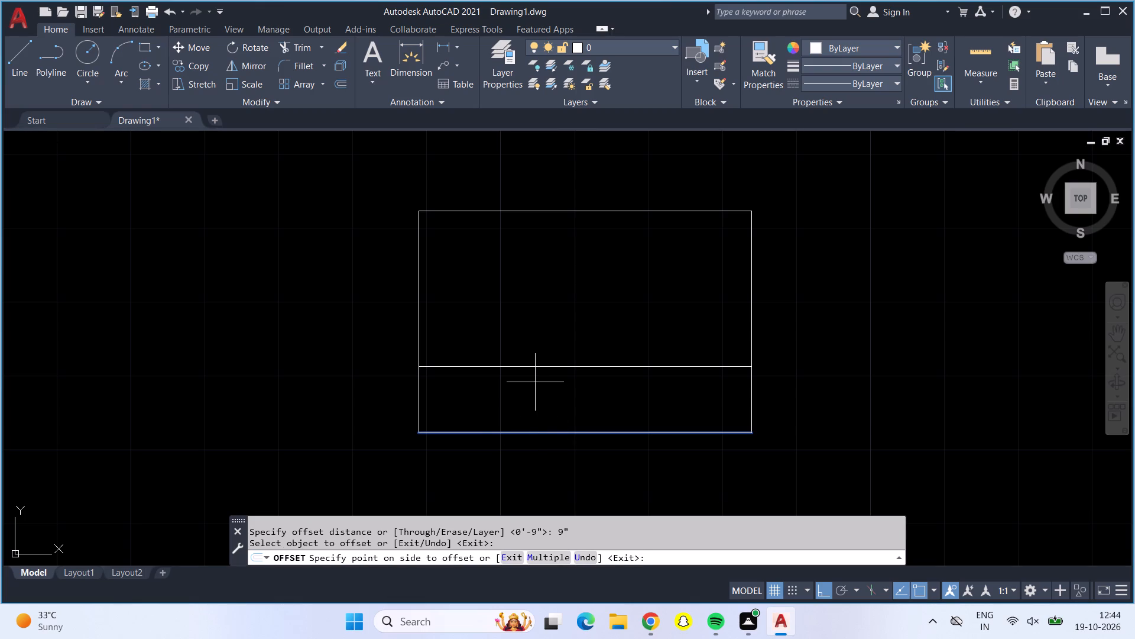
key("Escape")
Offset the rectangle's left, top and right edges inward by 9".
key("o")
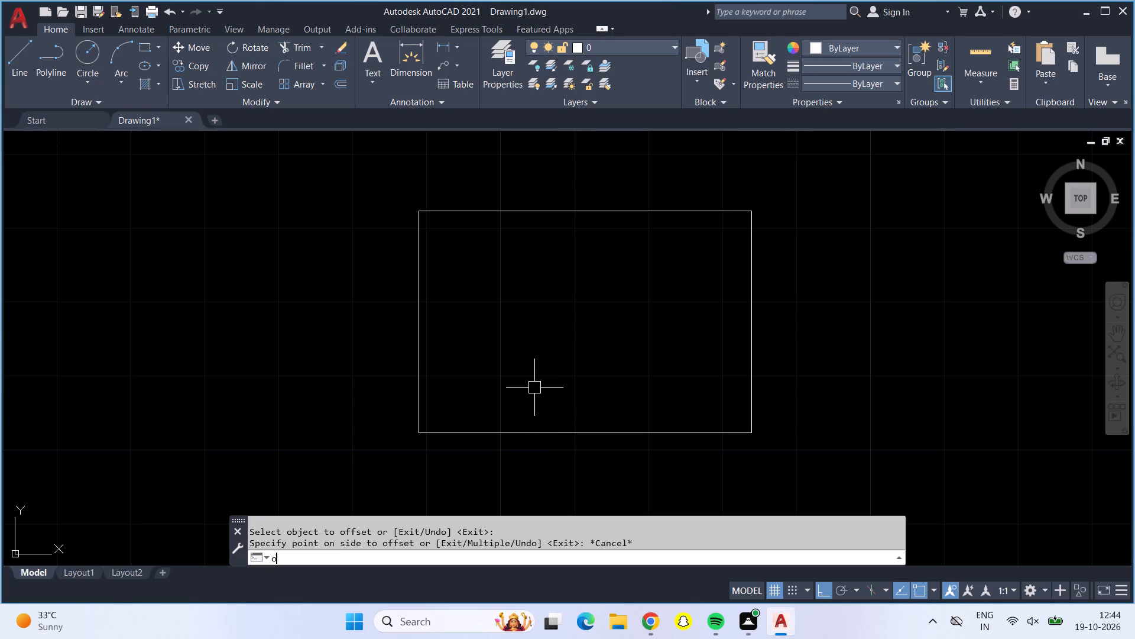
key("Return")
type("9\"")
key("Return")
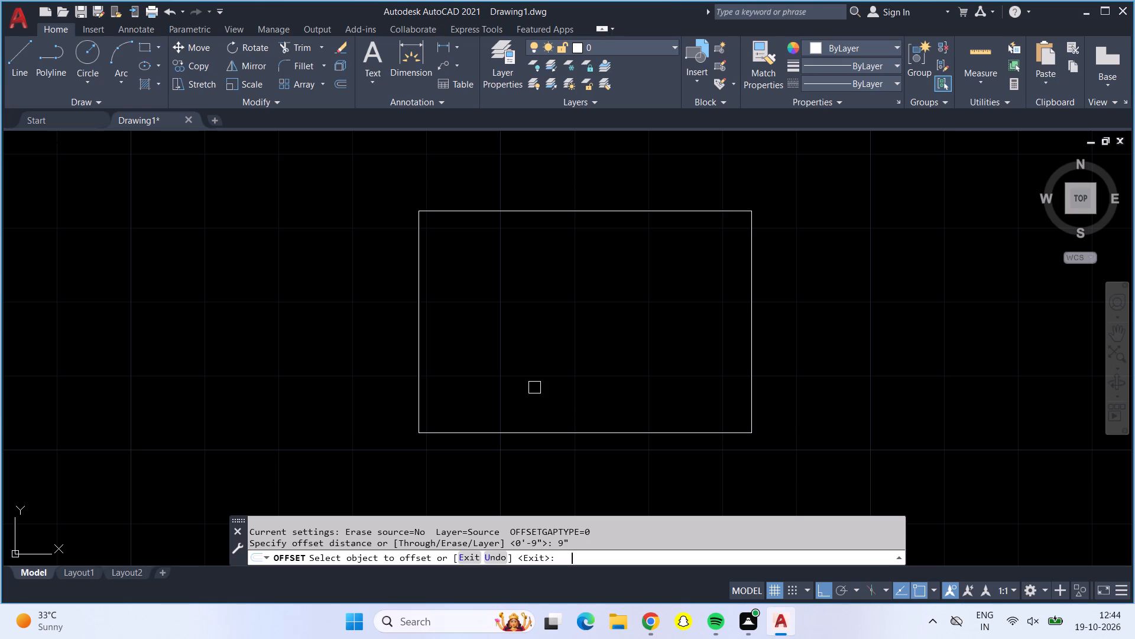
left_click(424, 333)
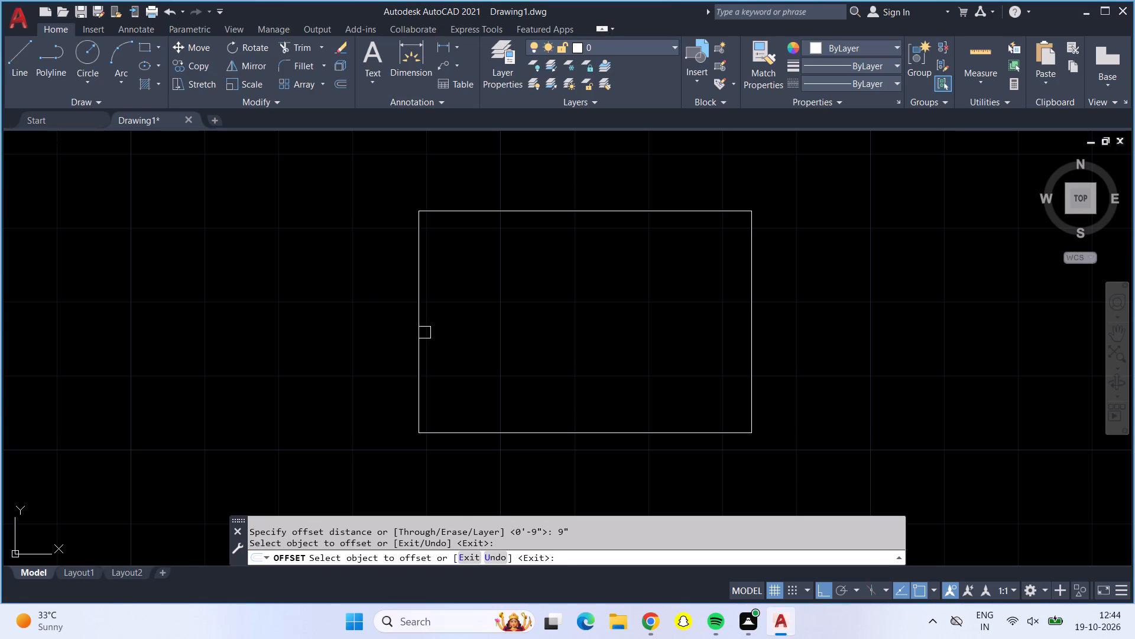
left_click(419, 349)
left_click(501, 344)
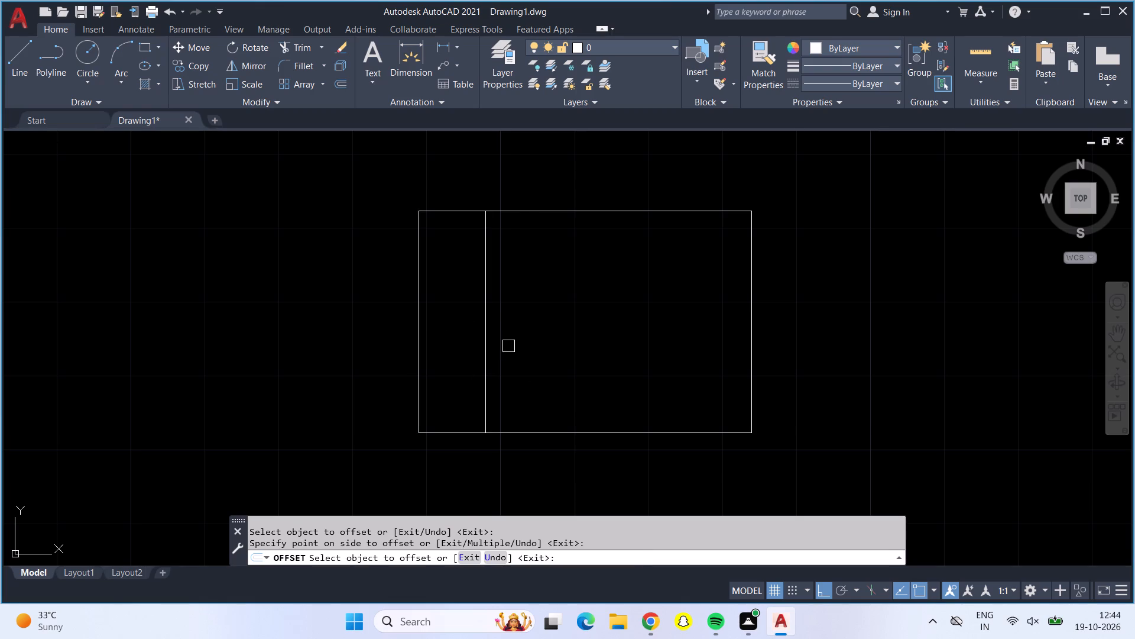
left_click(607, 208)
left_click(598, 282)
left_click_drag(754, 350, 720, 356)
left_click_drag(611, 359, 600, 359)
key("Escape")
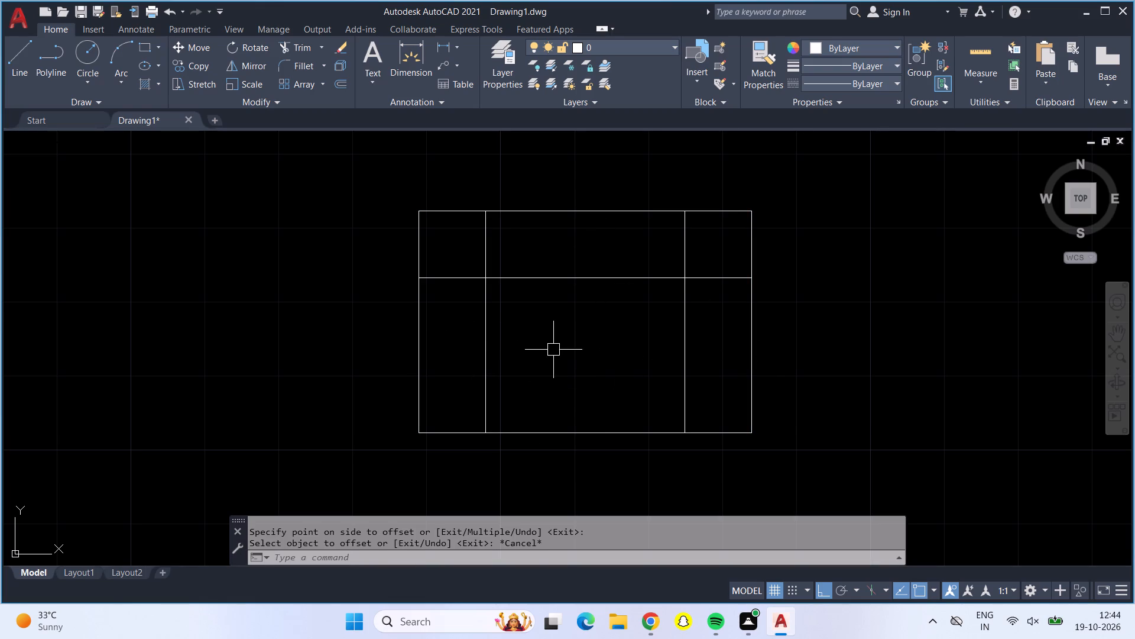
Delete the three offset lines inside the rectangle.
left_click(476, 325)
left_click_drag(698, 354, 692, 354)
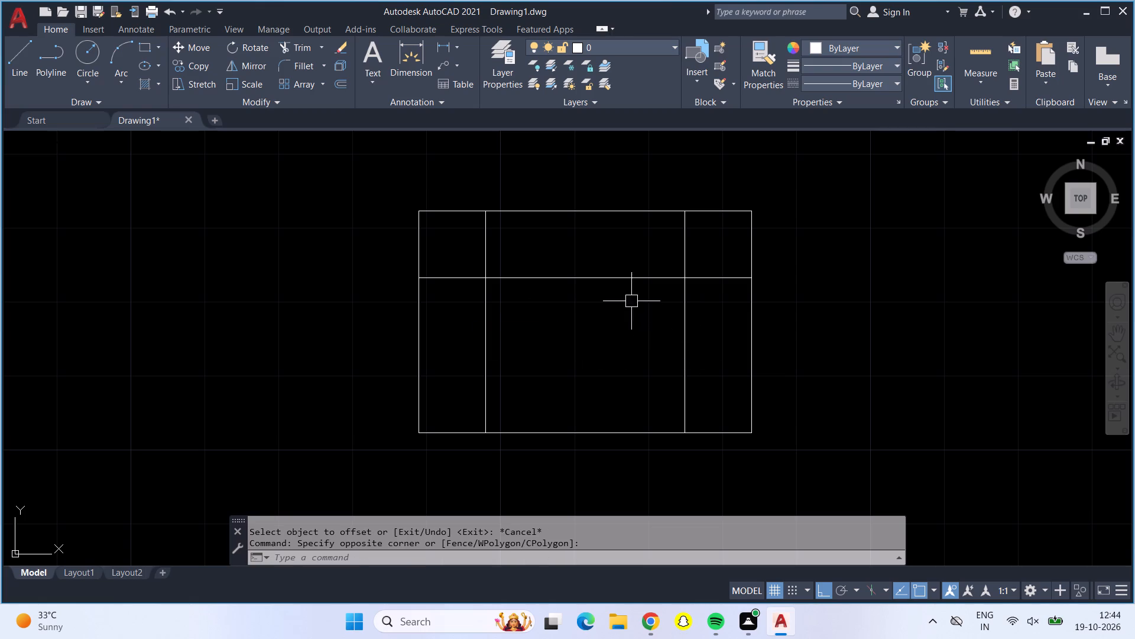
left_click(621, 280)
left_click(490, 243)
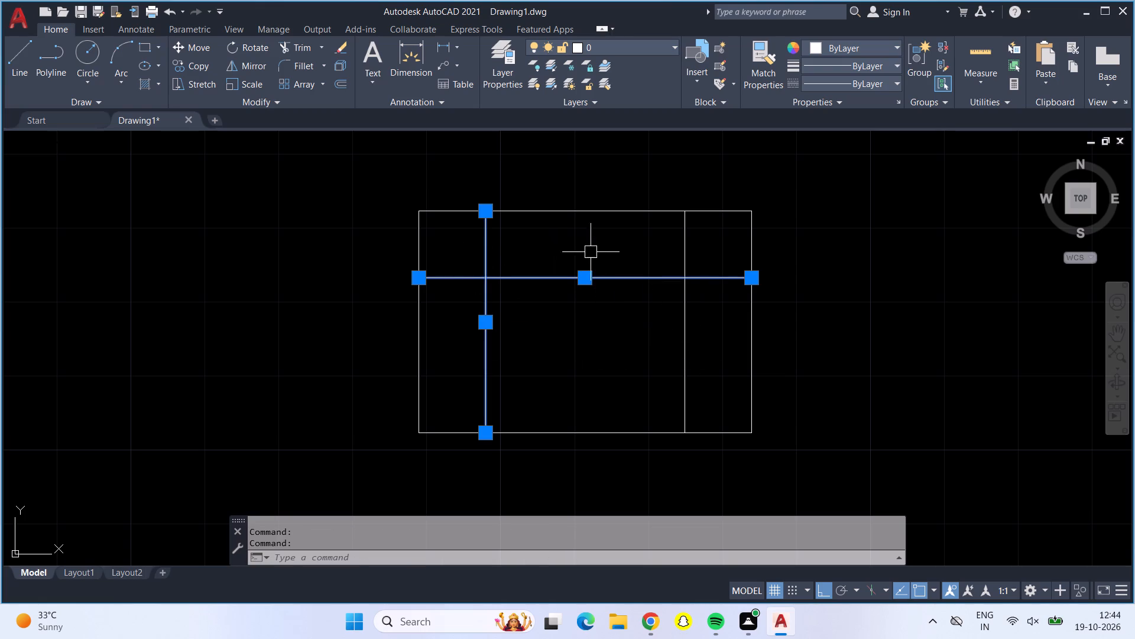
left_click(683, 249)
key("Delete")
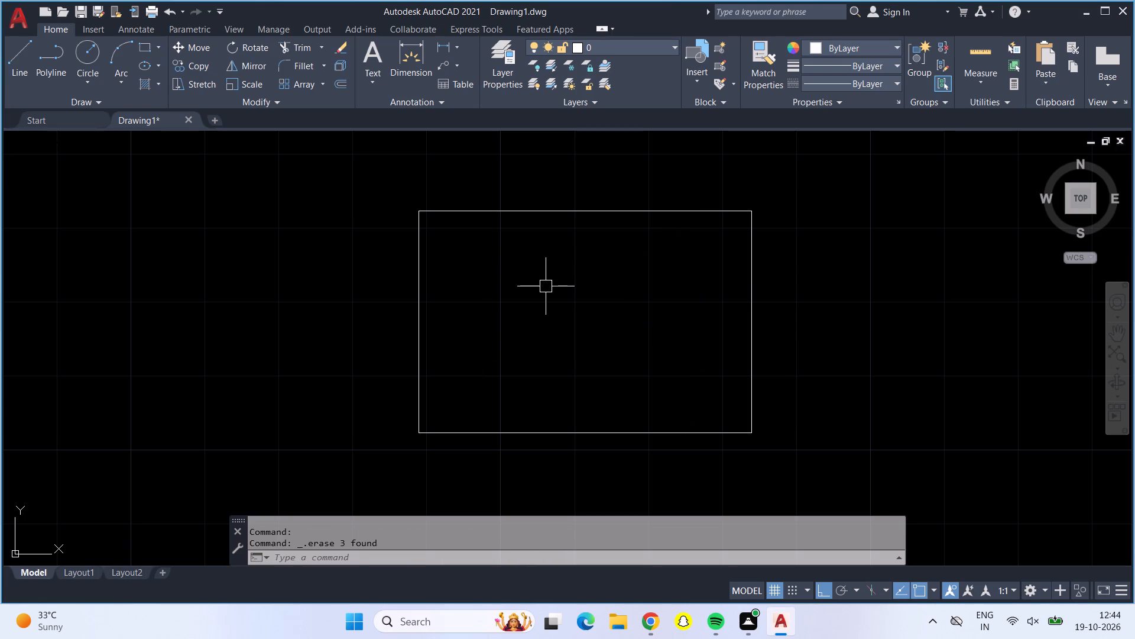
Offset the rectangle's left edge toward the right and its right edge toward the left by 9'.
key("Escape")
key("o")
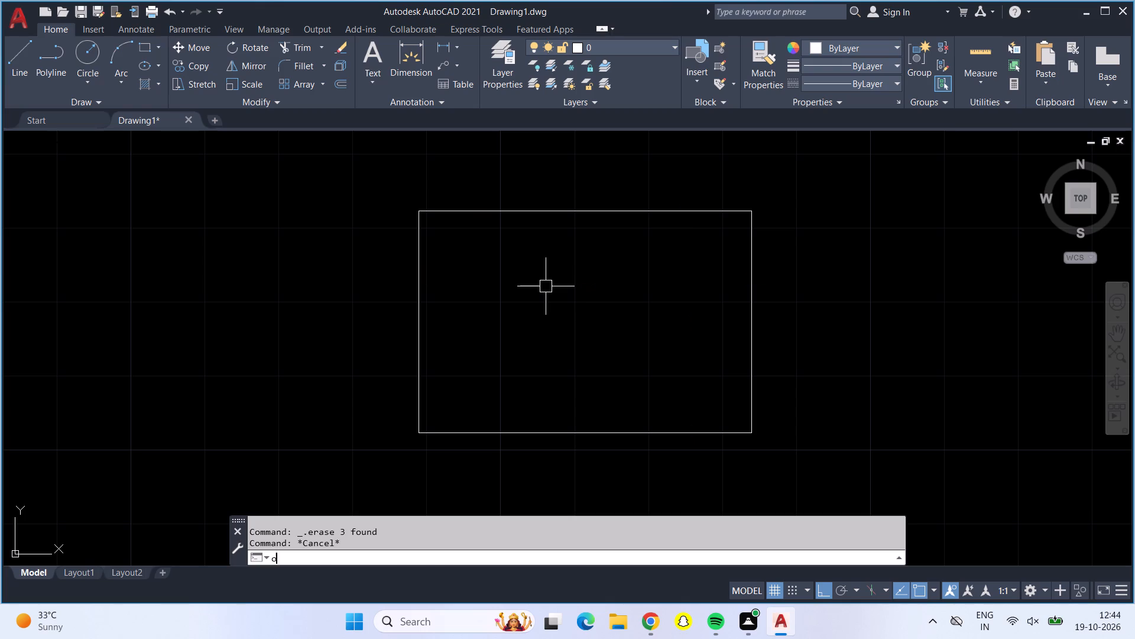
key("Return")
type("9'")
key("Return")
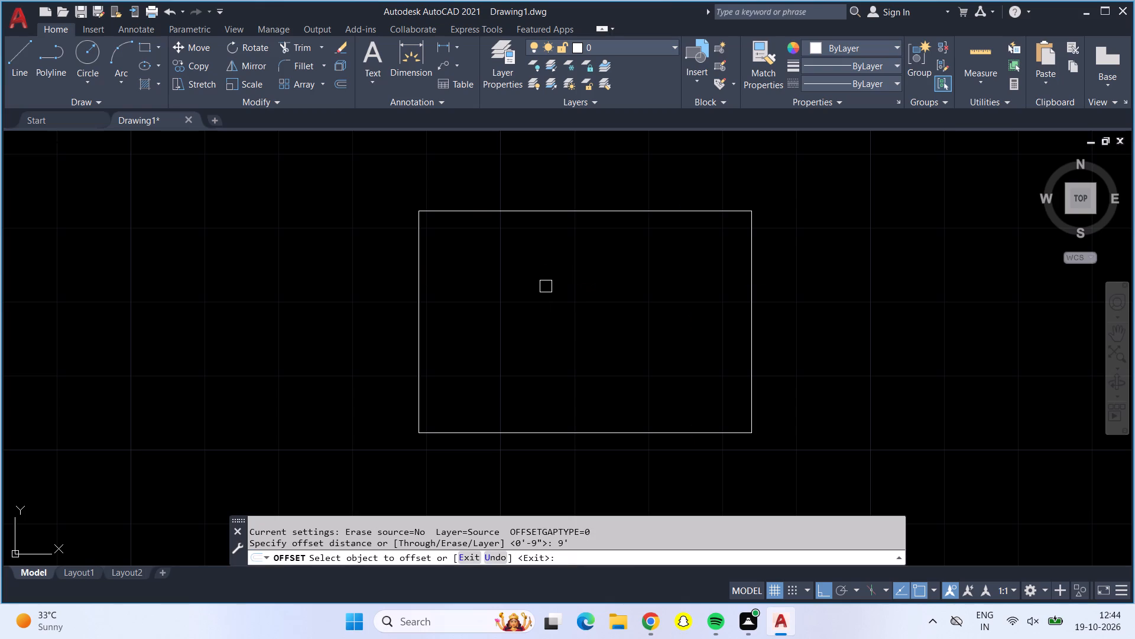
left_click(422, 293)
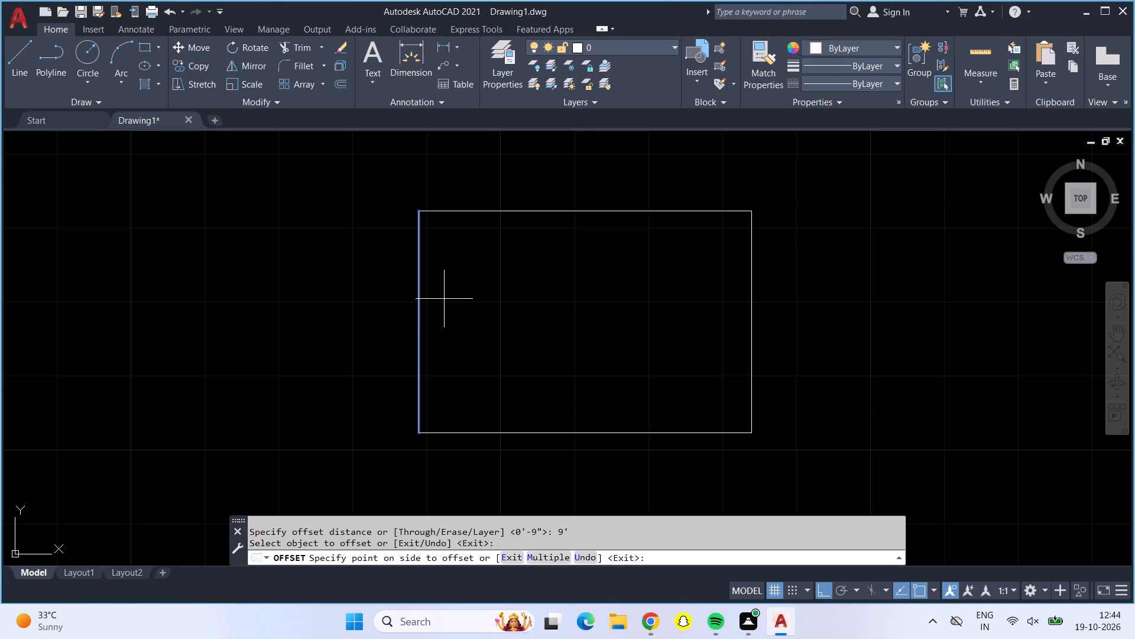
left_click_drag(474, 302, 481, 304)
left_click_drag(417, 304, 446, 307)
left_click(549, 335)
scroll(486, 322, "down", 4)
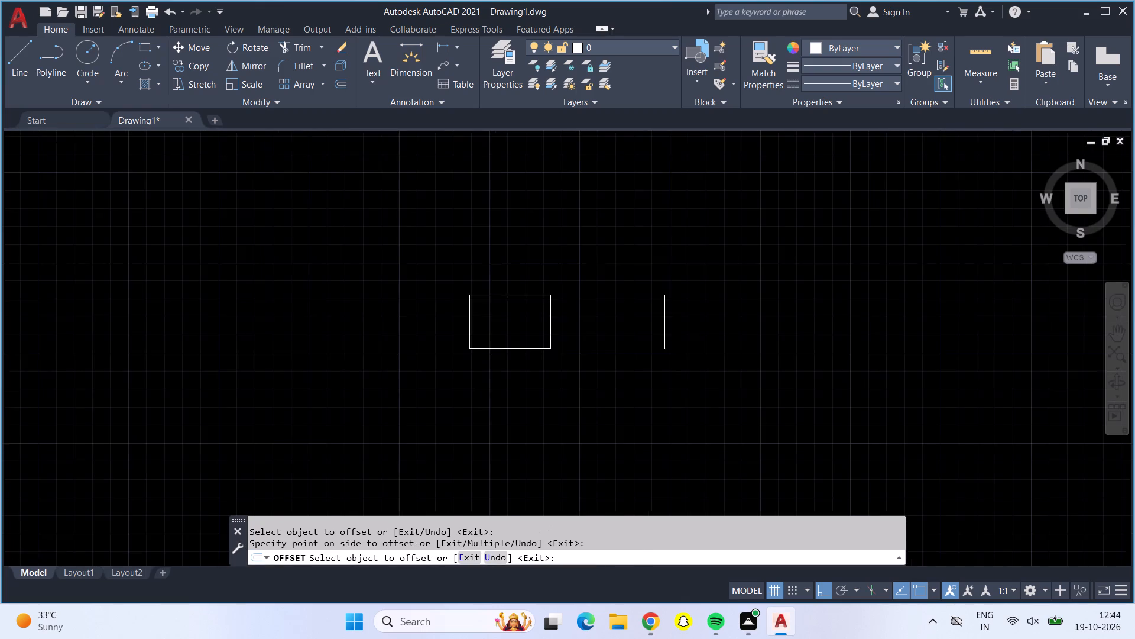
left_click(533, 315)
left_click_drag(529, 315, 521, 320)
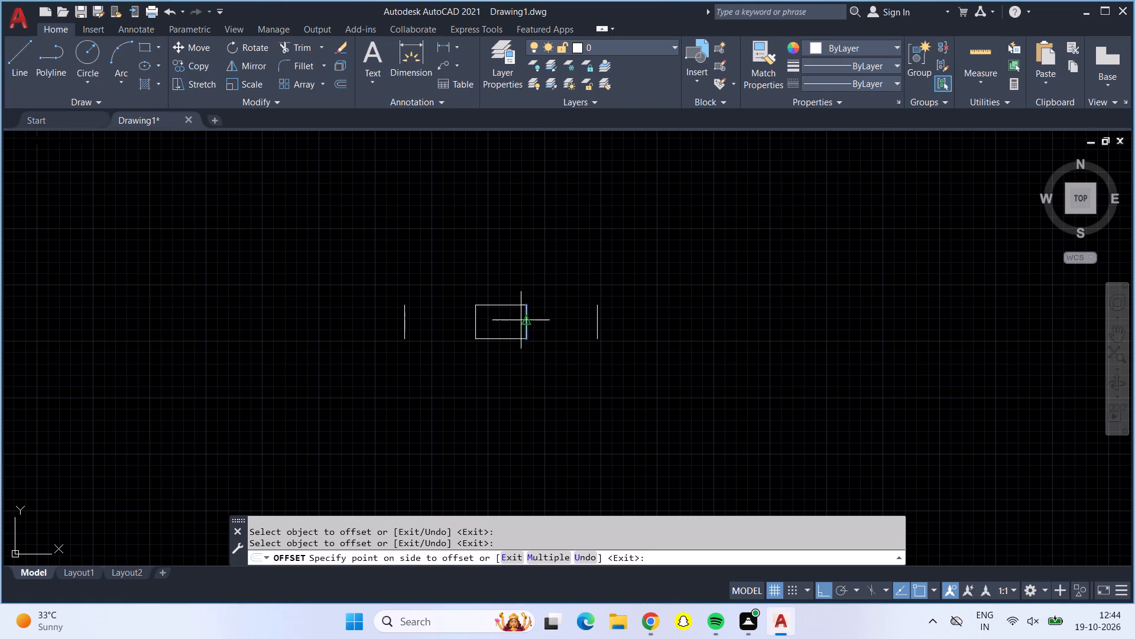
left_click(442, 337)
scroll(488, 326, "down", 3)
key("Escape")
Delete the entire rectangle together with all of its offset lines.
left_click_drag(446, 285, 463, 285)
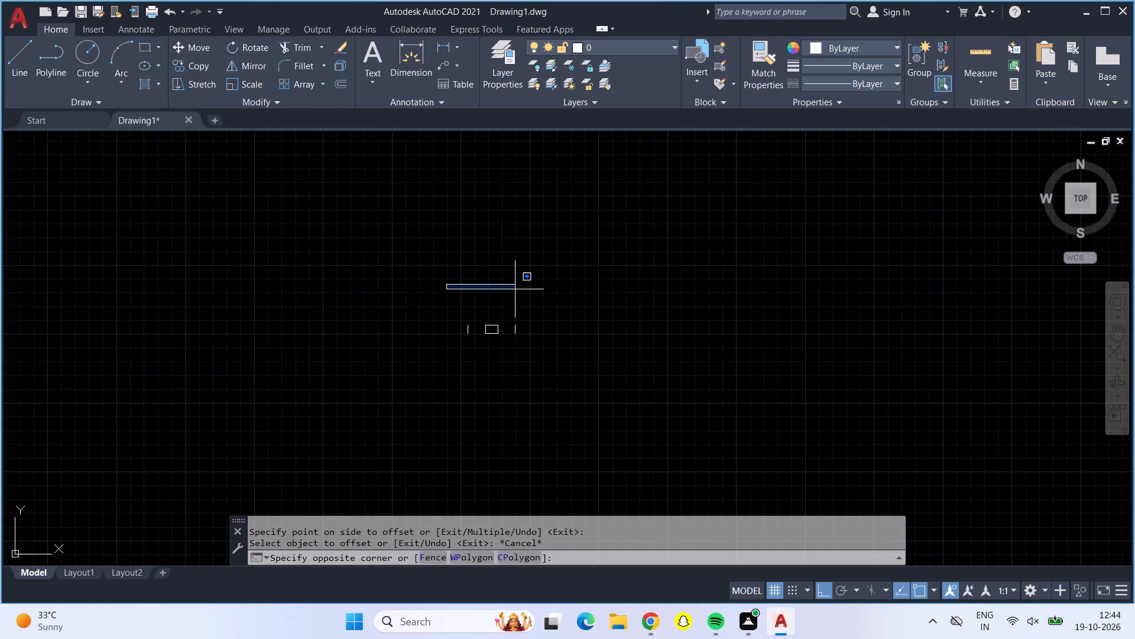
left_click(544, 384)
key("Delete")
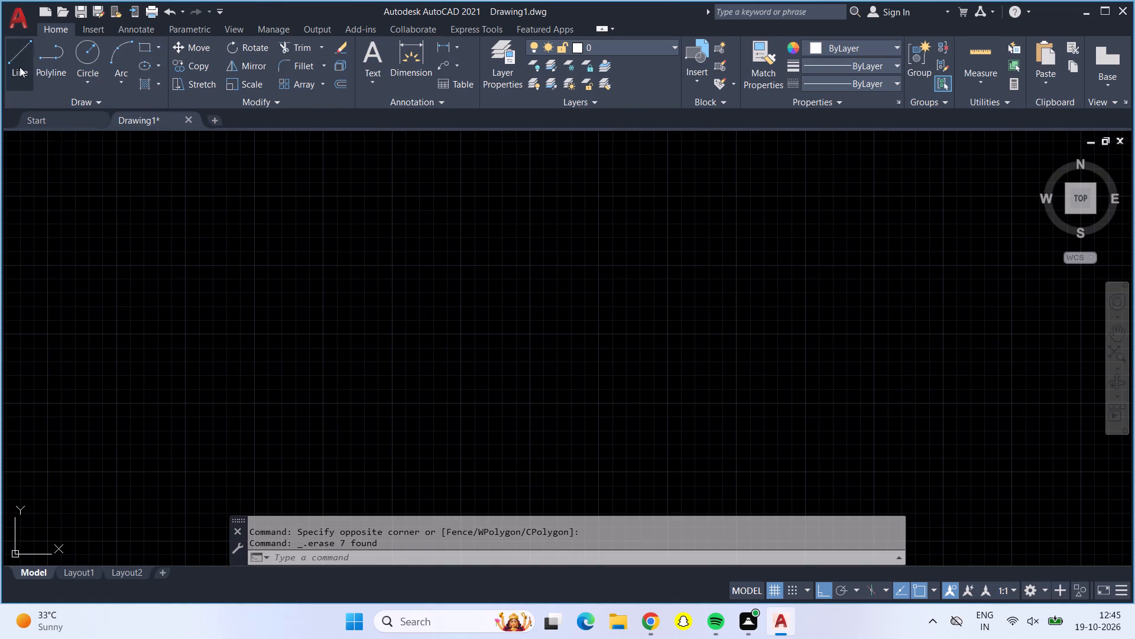
Draw a closed rectangular outline with the Line tool, 45' wide and 30' high.
left_click(17, 49)
left_click(325, 236)
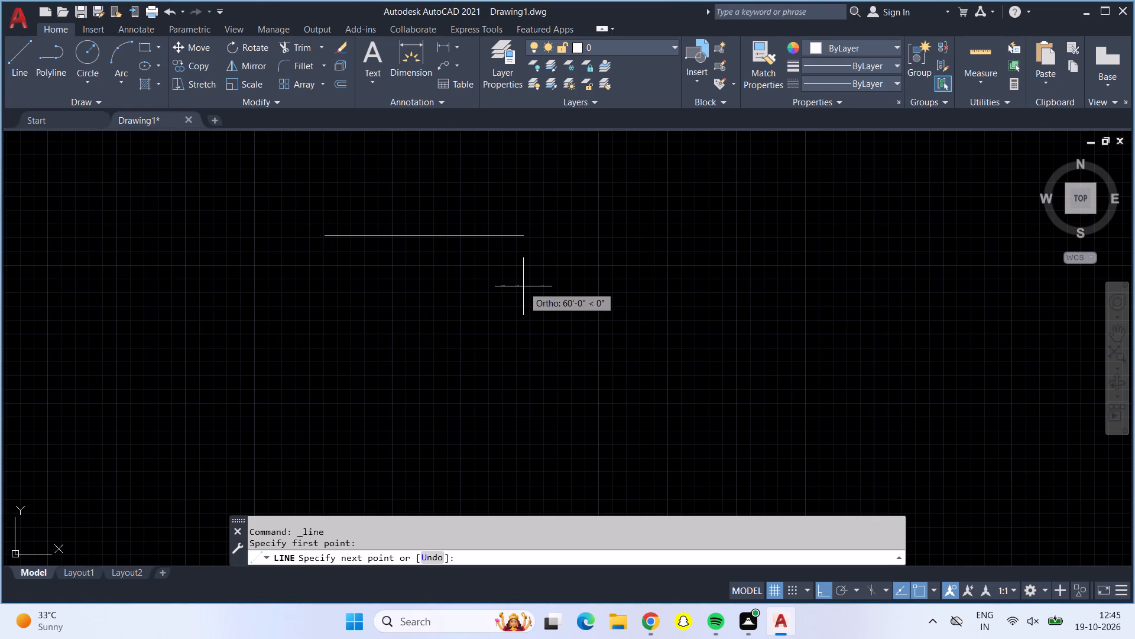
type("45'")
key("Return")
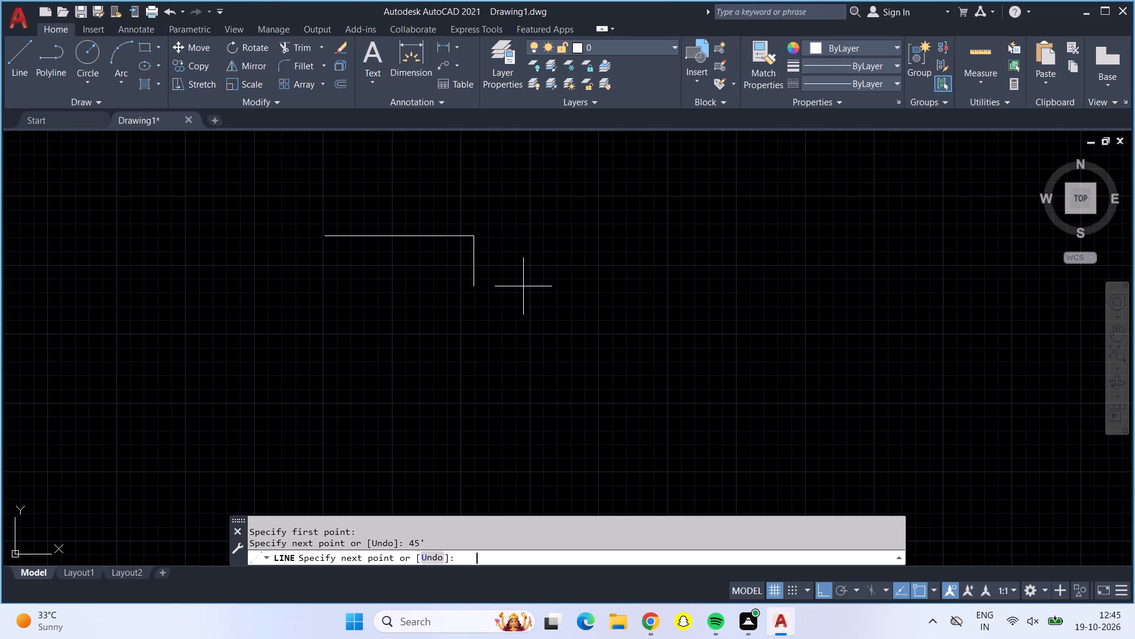
type("30'")
key("Return")
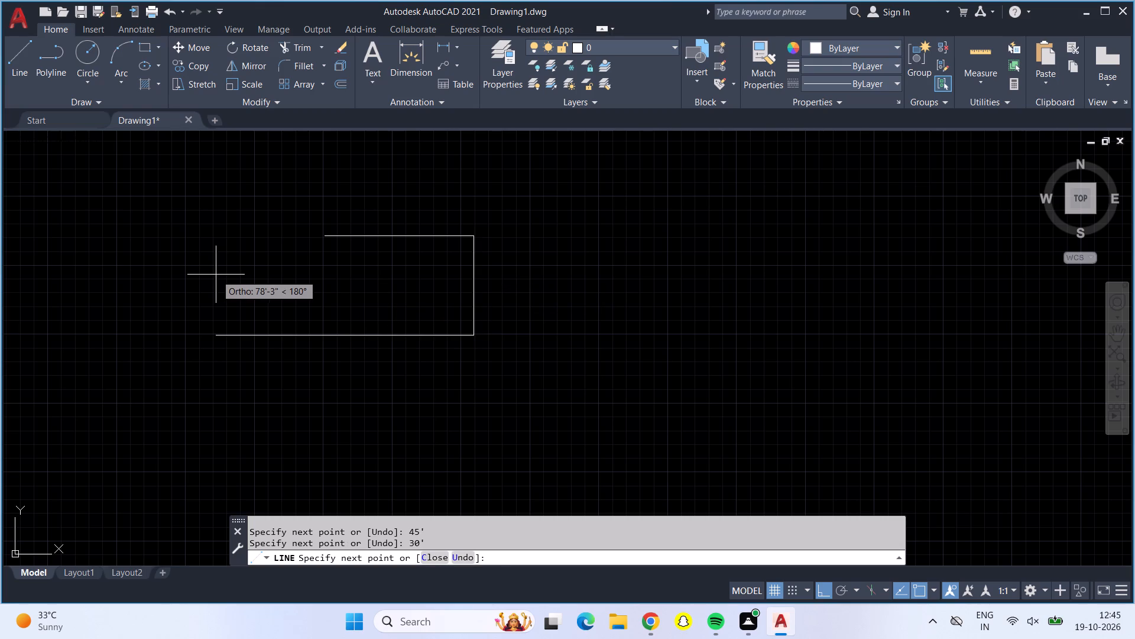
type("45'")
key("Return")
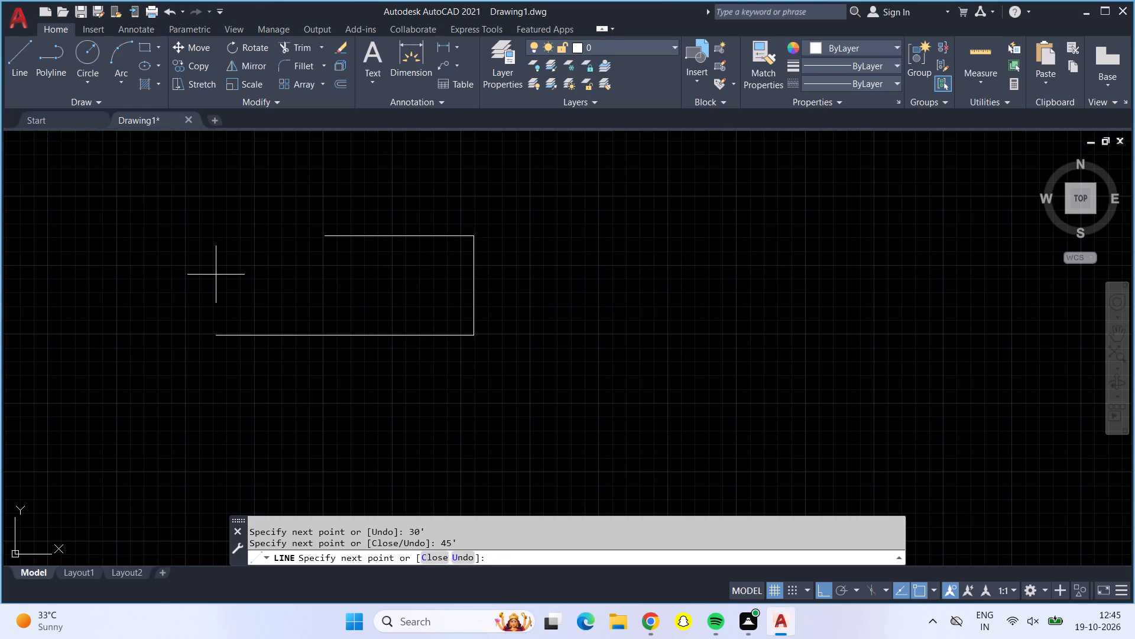
type("30'")
key("Return")
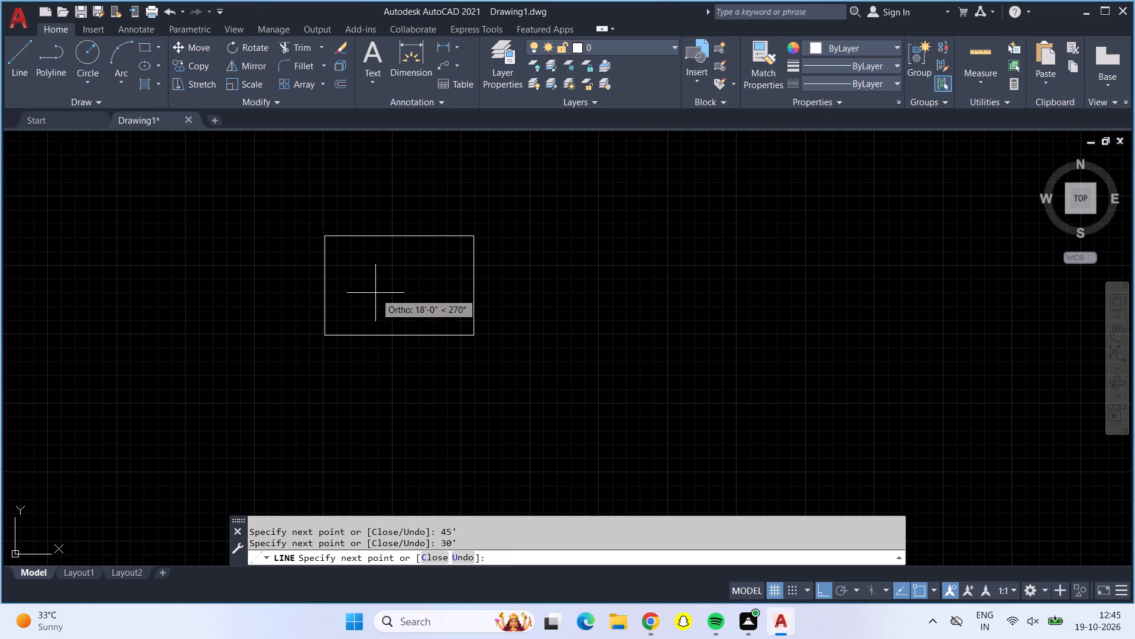
scroll(374, 289, "up", 2)
middle_click_drag(391, 286, 475, 381)
key("Escape")
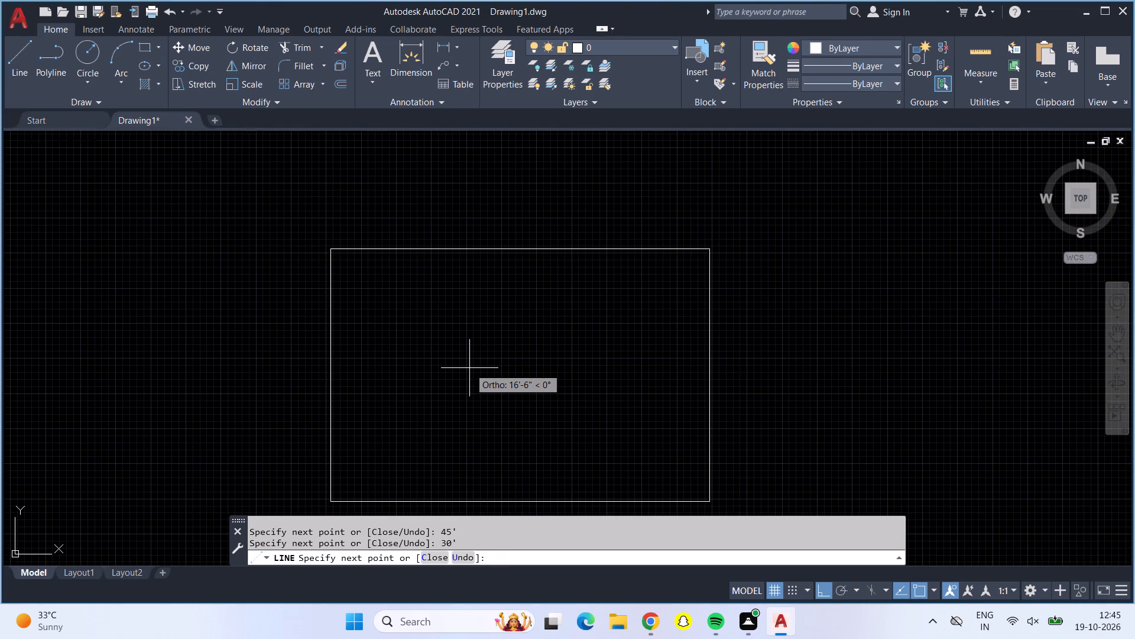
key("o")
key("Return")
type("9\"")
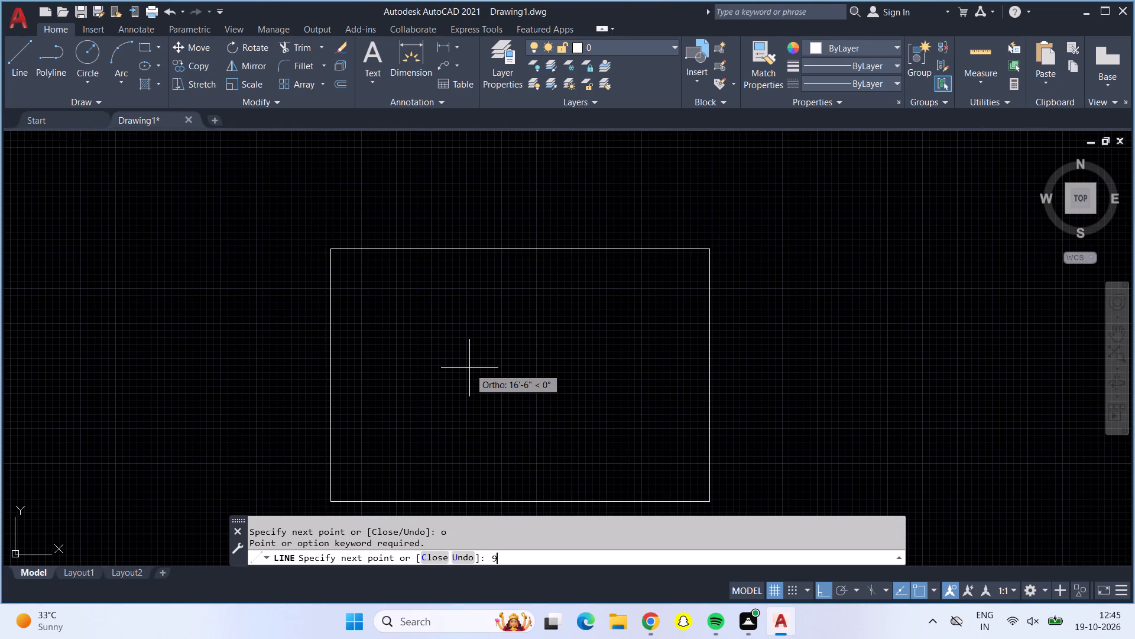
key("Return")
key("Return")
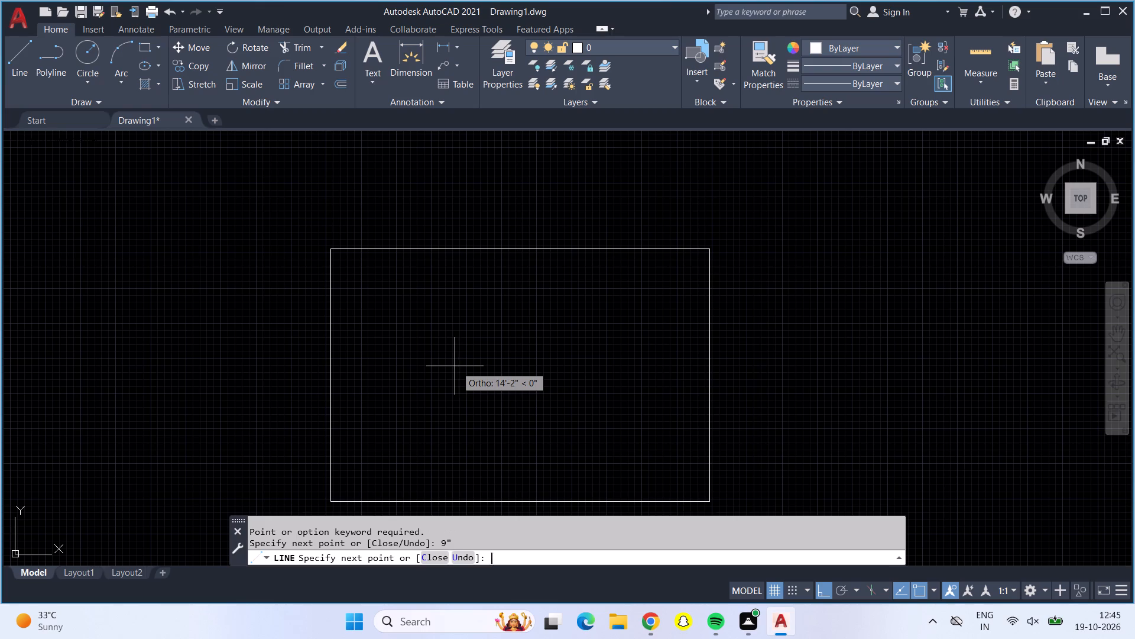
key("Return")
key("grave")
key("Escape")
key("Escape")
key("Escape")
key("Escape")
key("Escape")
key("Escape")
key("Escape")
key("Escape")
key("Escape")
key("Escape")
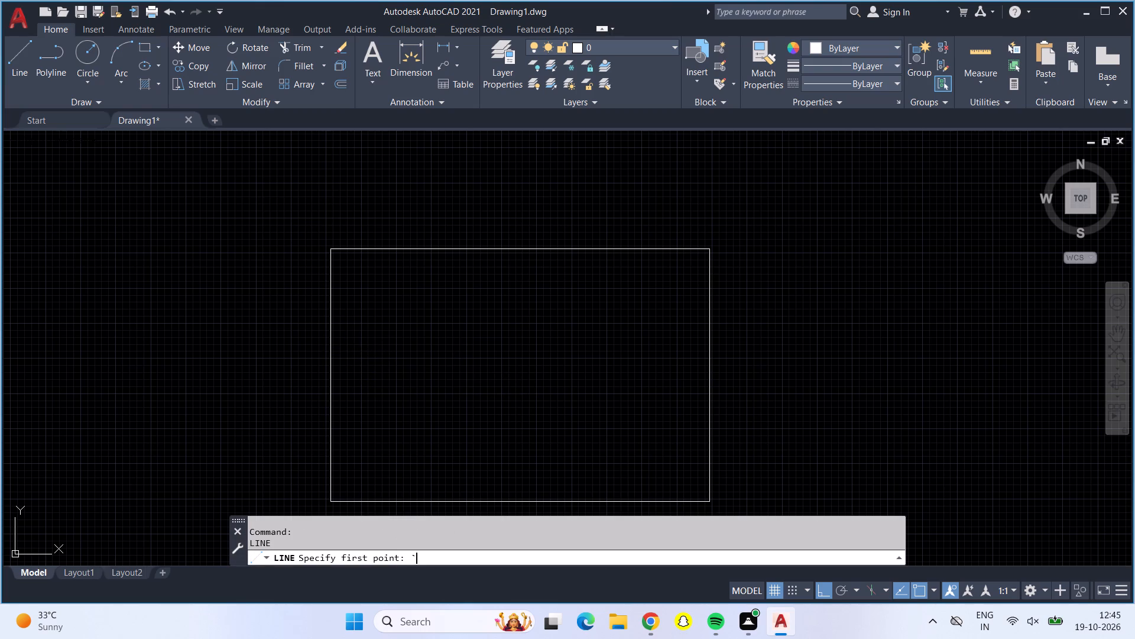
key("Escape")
Offset the left, top and right edges of the 45' by 30' outline inward by 9".
key("o")
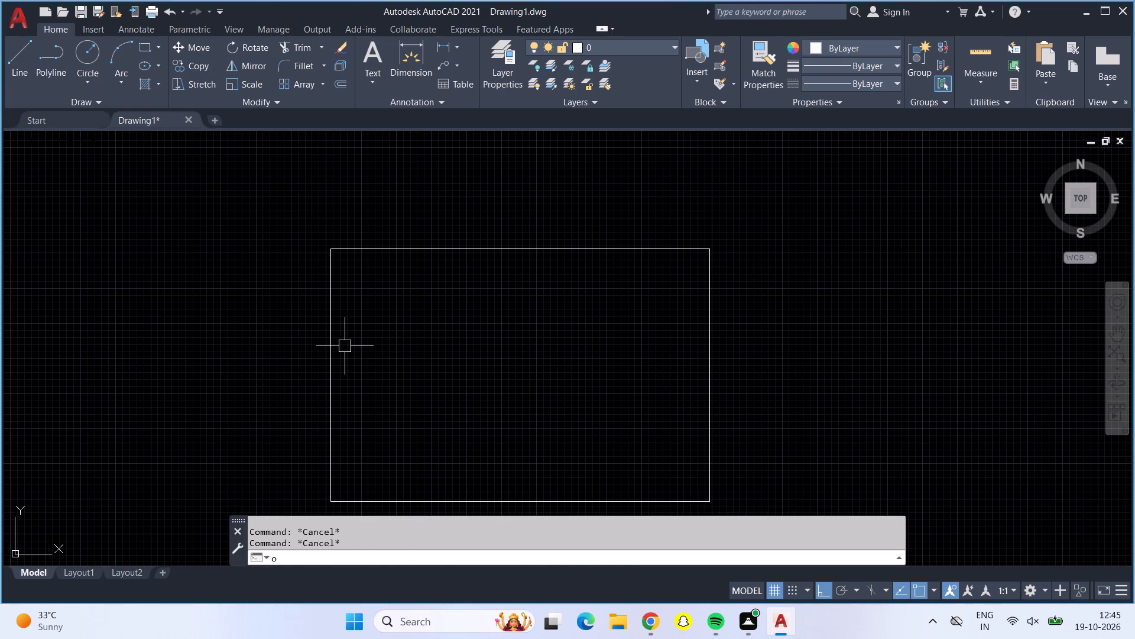
key("Return")
key("9")
key("shift+quotedbl")
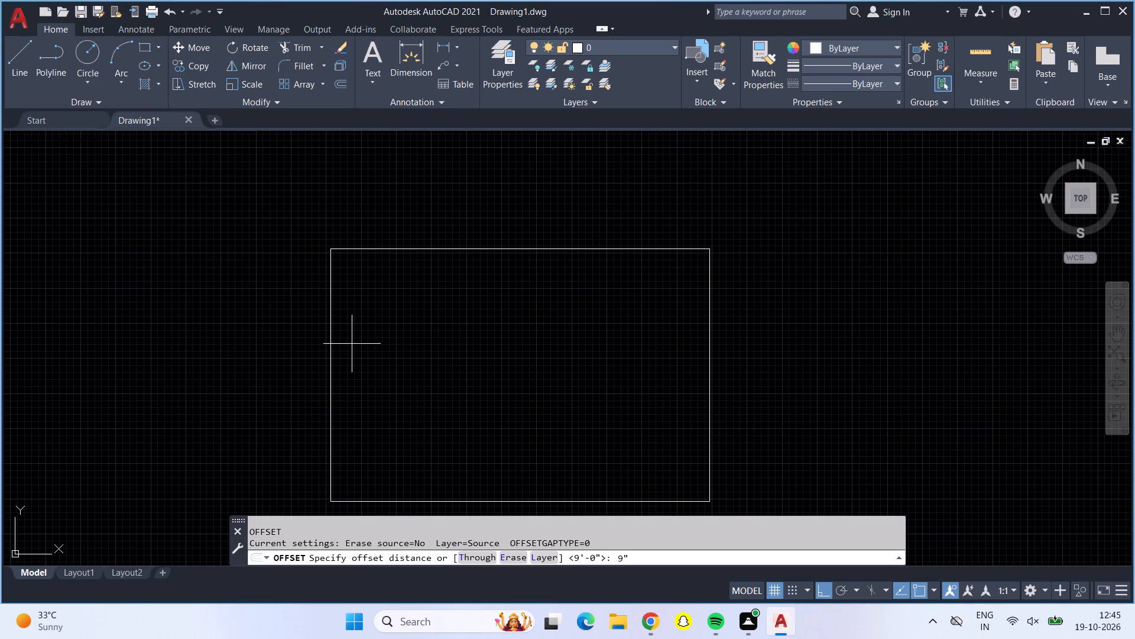
key("Return")
left_click_drag(332, 345, 350, 362)
left_click_drag(362, 373, 368, 370)
left_click(390, 251)
left_click(381, 299)
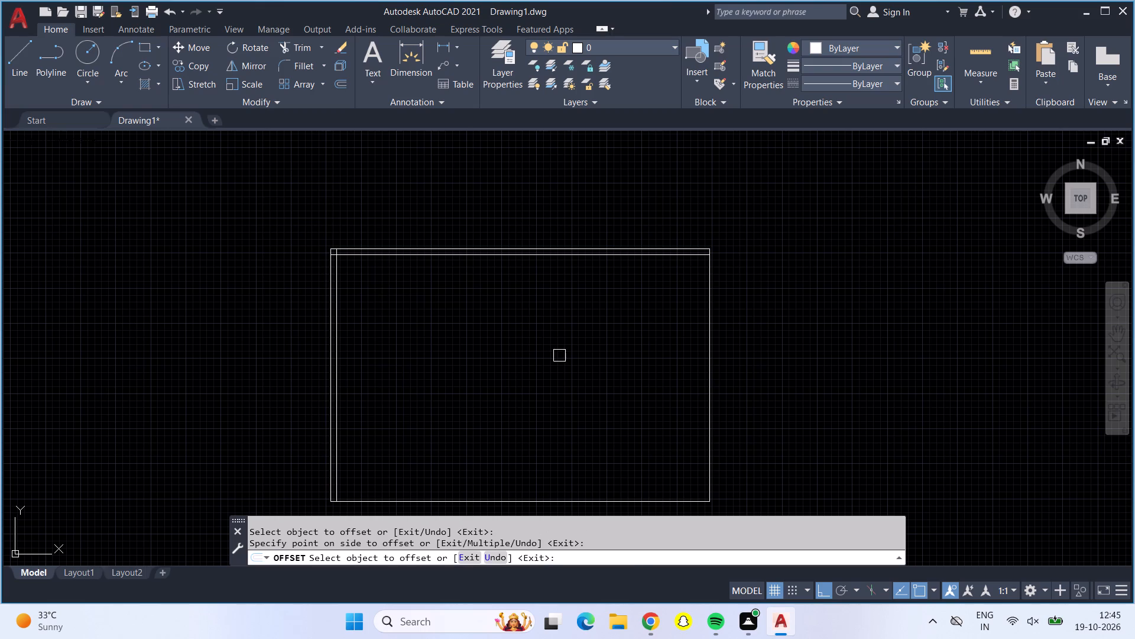
left_click_drag(713, 372, 701, 370)
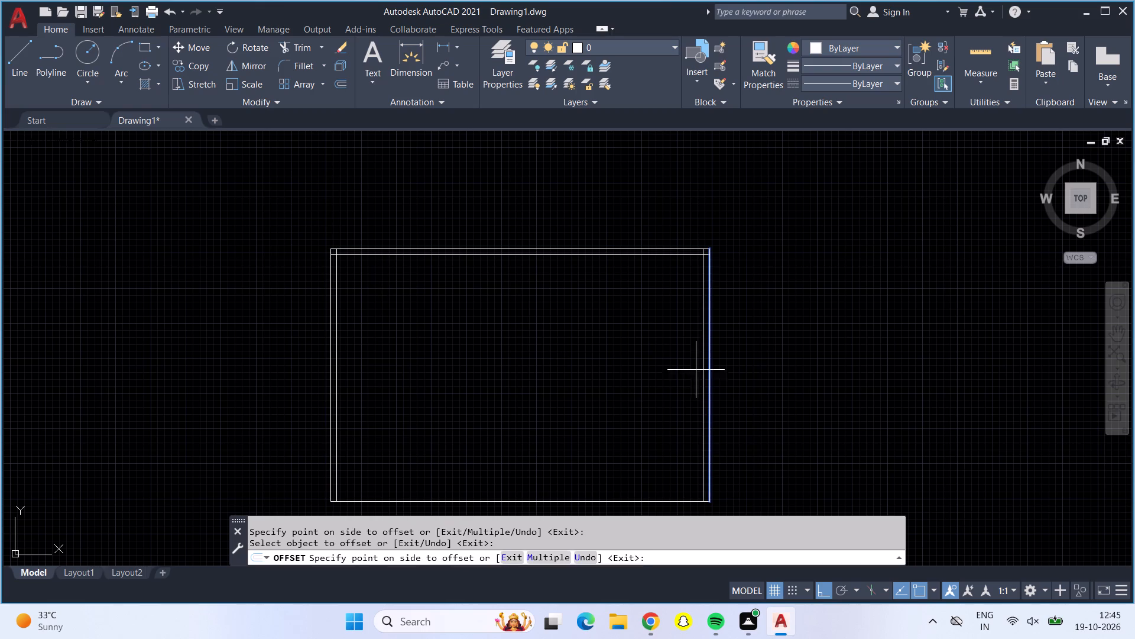
left_click(619, 362)
key("Escape")
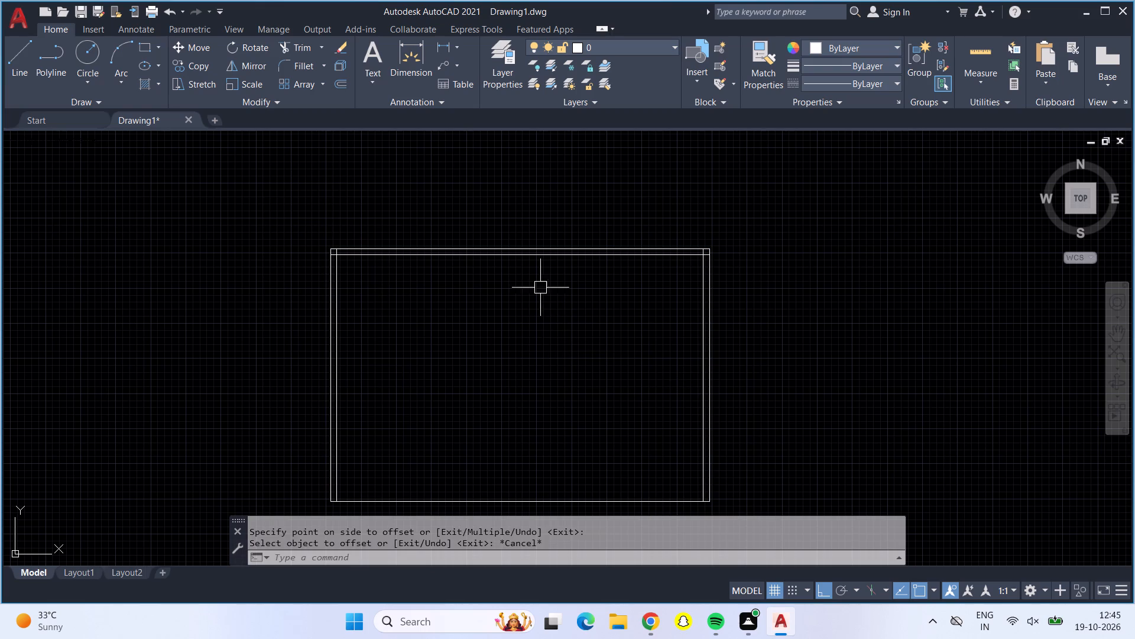
Start an offset with a distance of 12'0".
scroll(520, 294, "up", 3)
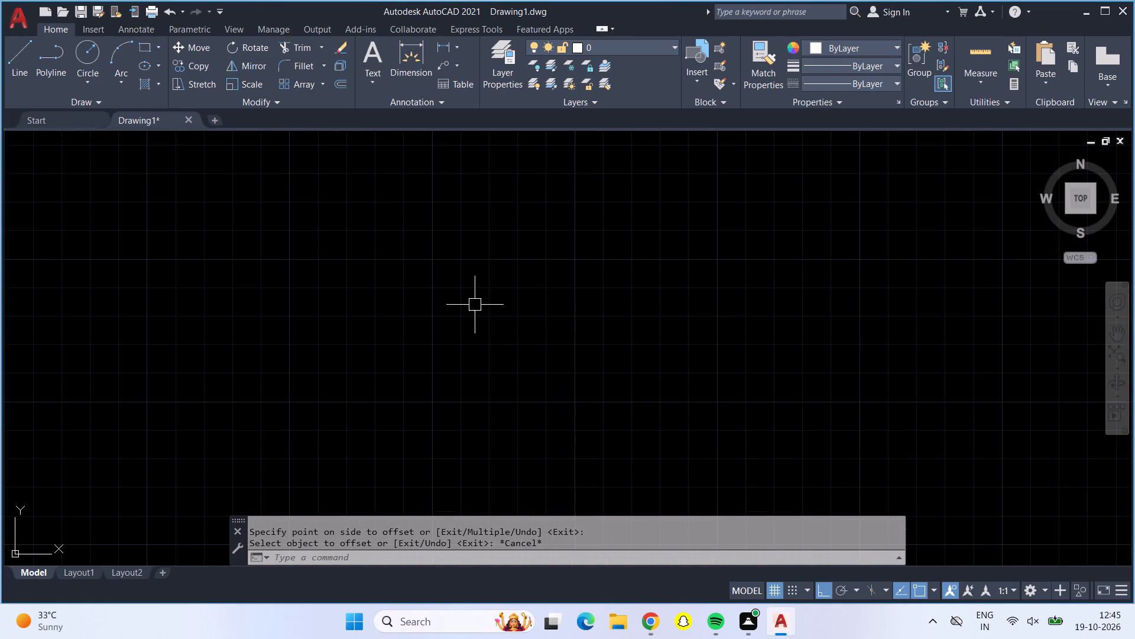
scroll(448, 291, "down", 1)
middle_click_drag(484, 311, 537, 298)
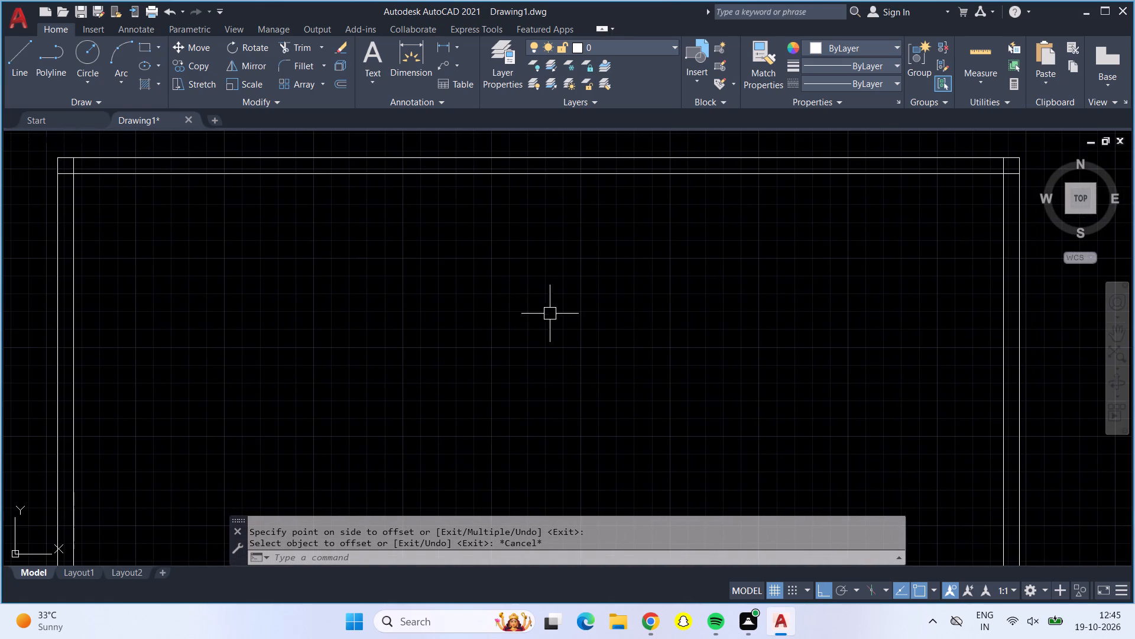
key("Escape")
key("o")
key("Return")
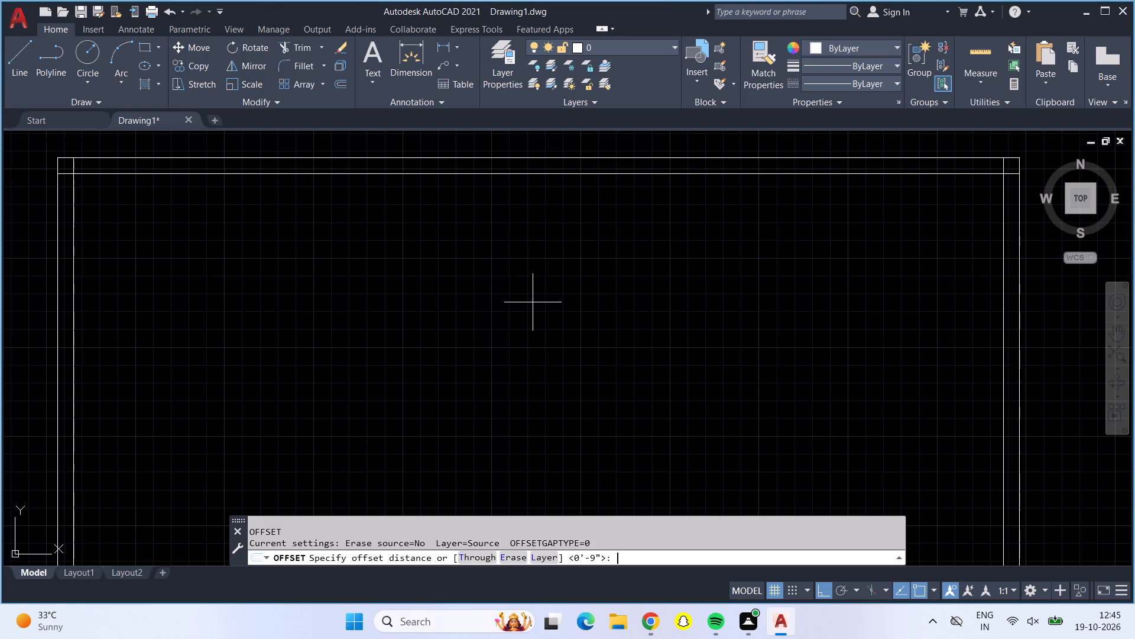
type("12")
type("'0")
key("shift+quotedbl")
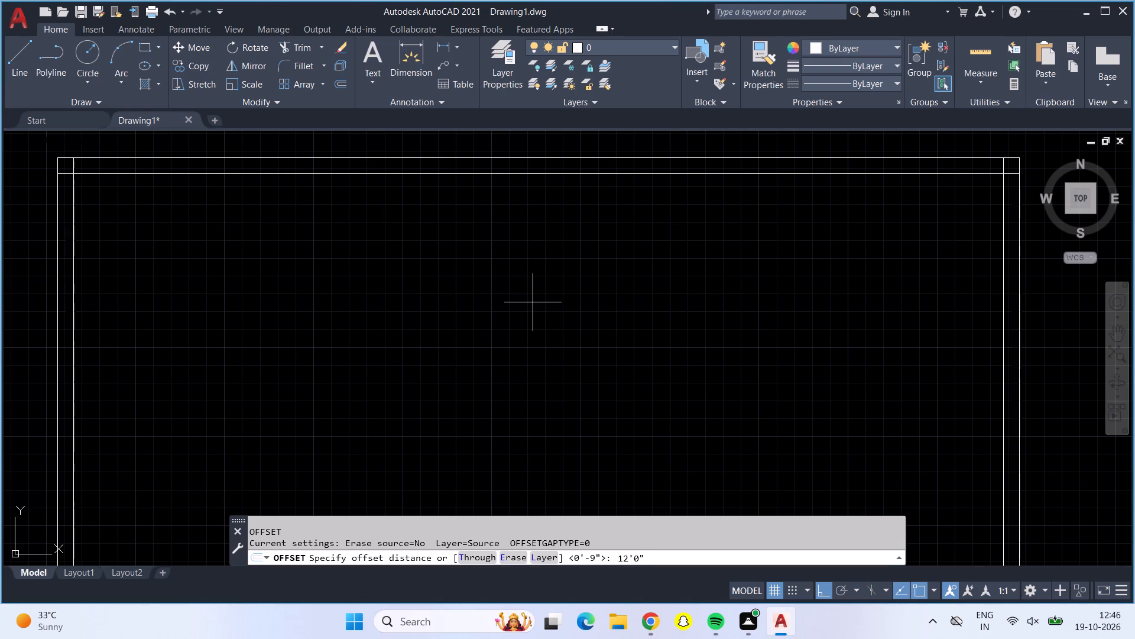
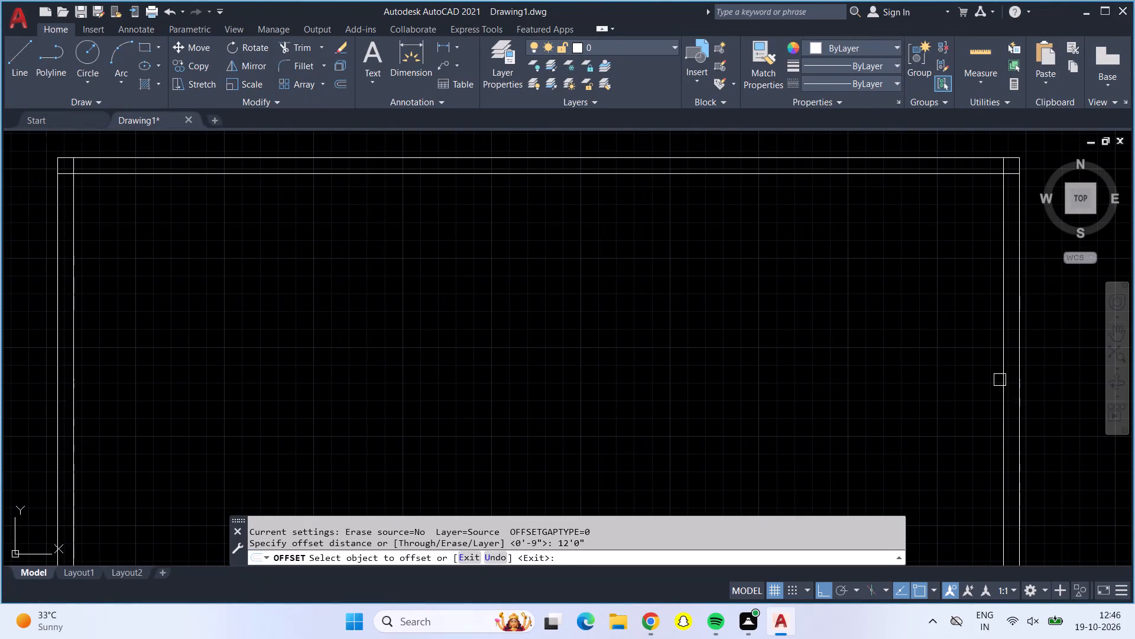
Offset the inner line of the right outer wall 12'0" toward the inside of the plan.
left_click_drag(1005, 386, 971, 388)
scroll(800, 355, "down", 2)
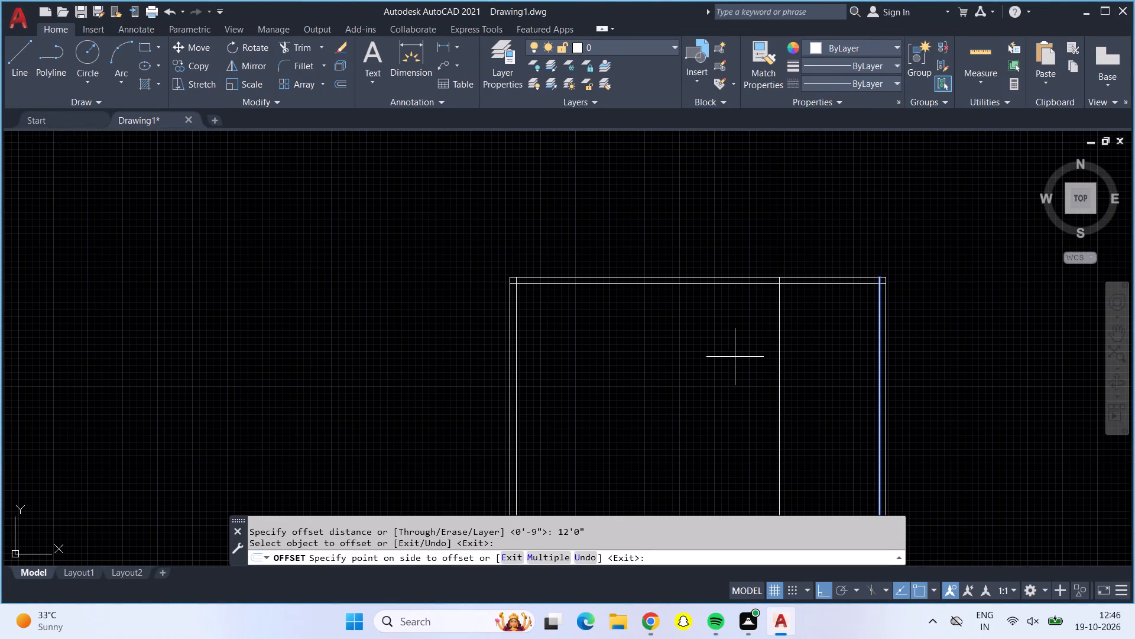
middle_click_drag(735, 357, 696, 259)
left_click(721, 270)
key("Escape")
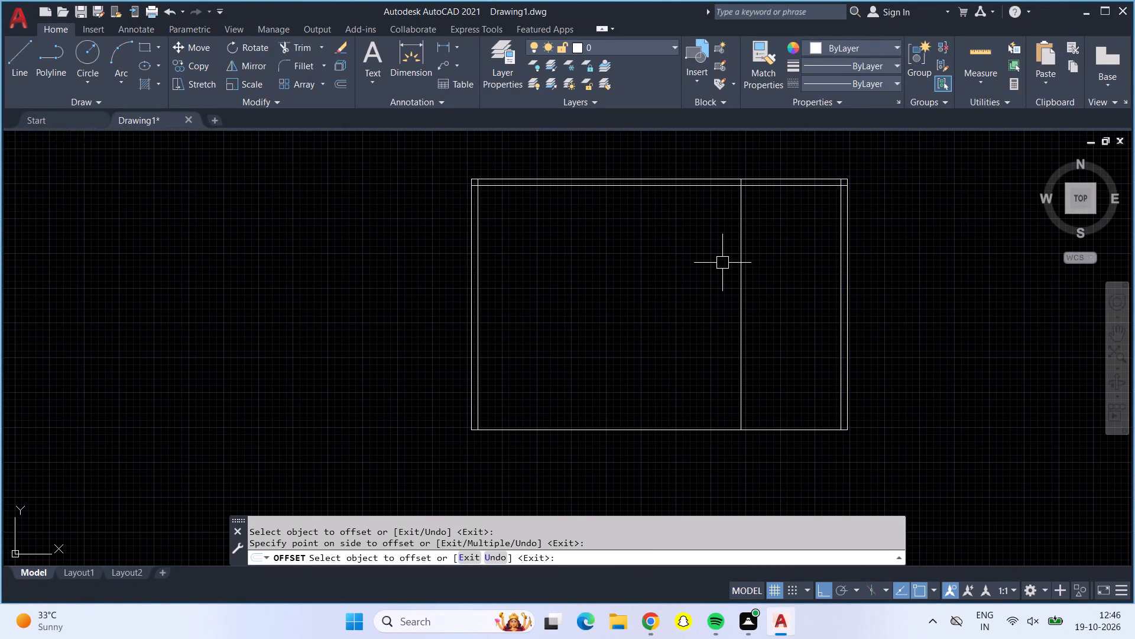
Offset the new vertical partition line 6" to the left to give the partition wall its thickness.
key("o")
key("Return")
type("6\"")
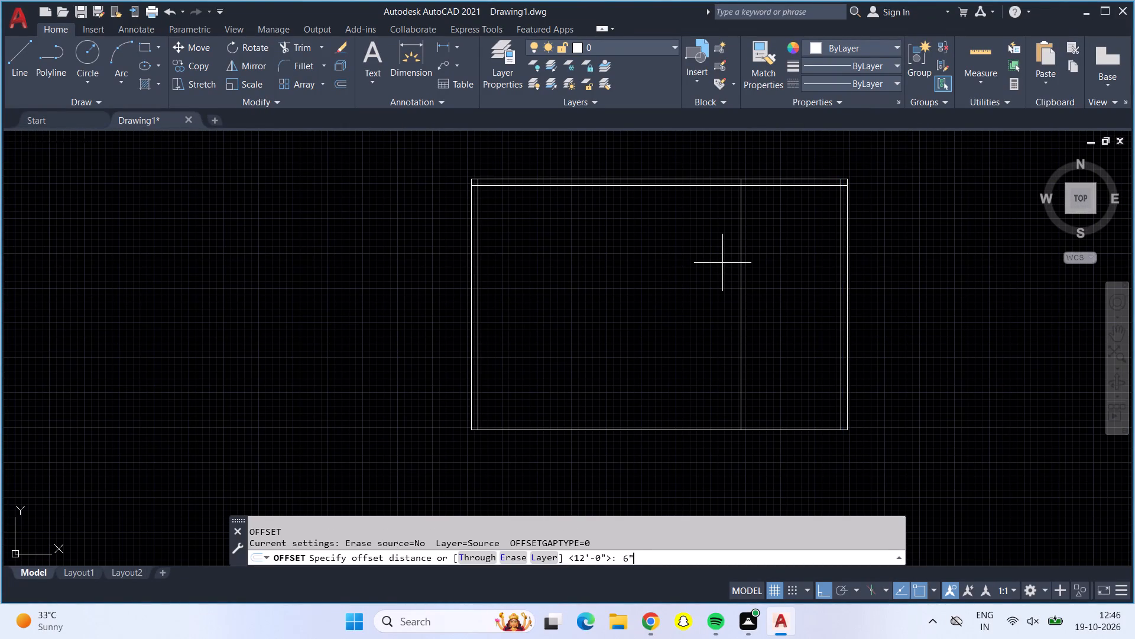
key("Return")
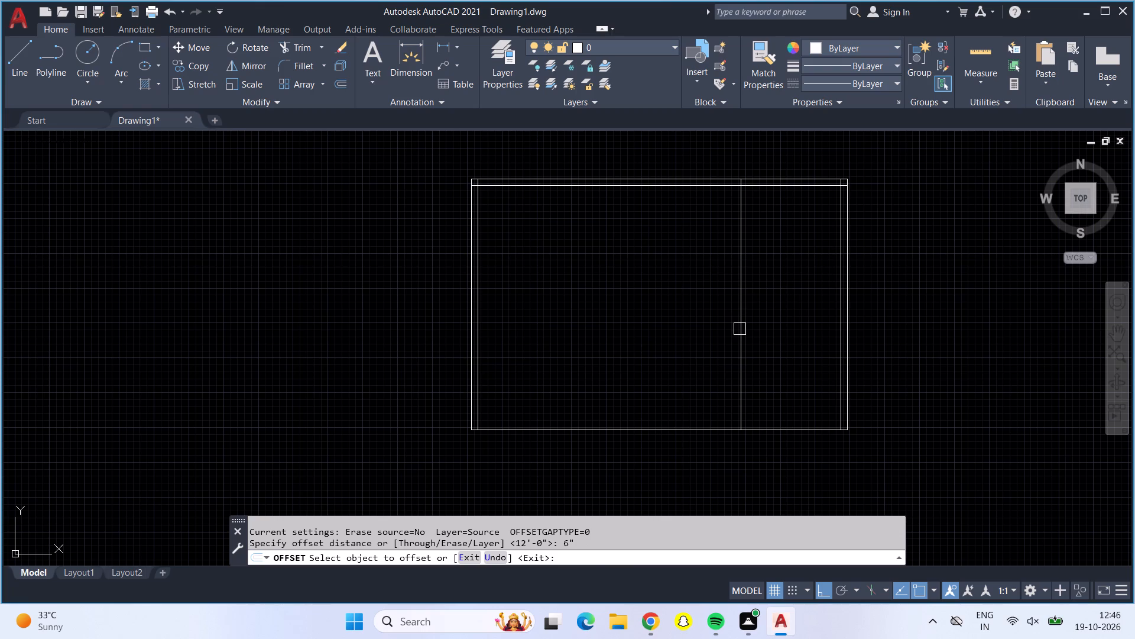
left_click_drag(740, 330, 724, 331)
left_click(679, 324)
key("Escape")
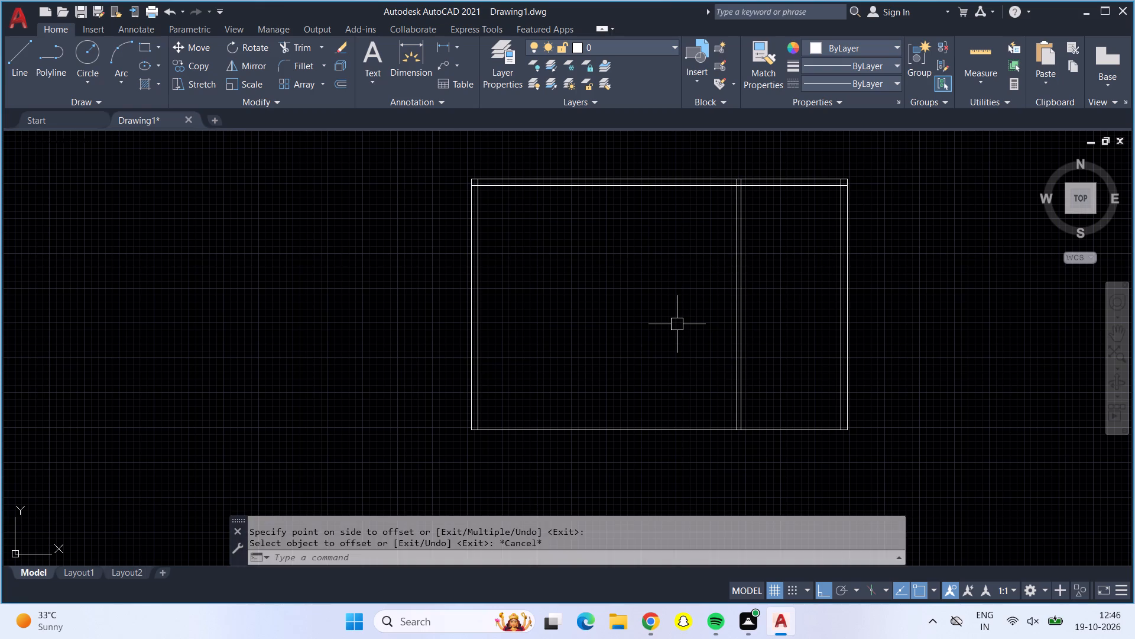
Offset the inner line of the top outer wall 11'0" downward.
key("o")
key("Return")
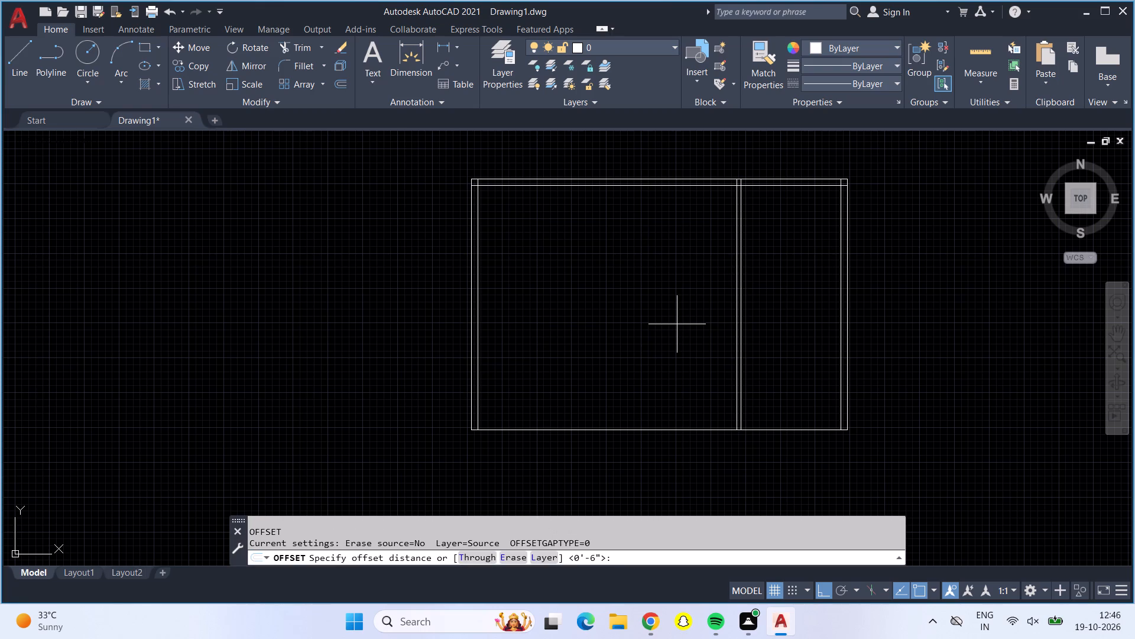
type("11'")
key("8")
key("BackSpace")
key("0")
key("shift+quotedbl")
key("Return")
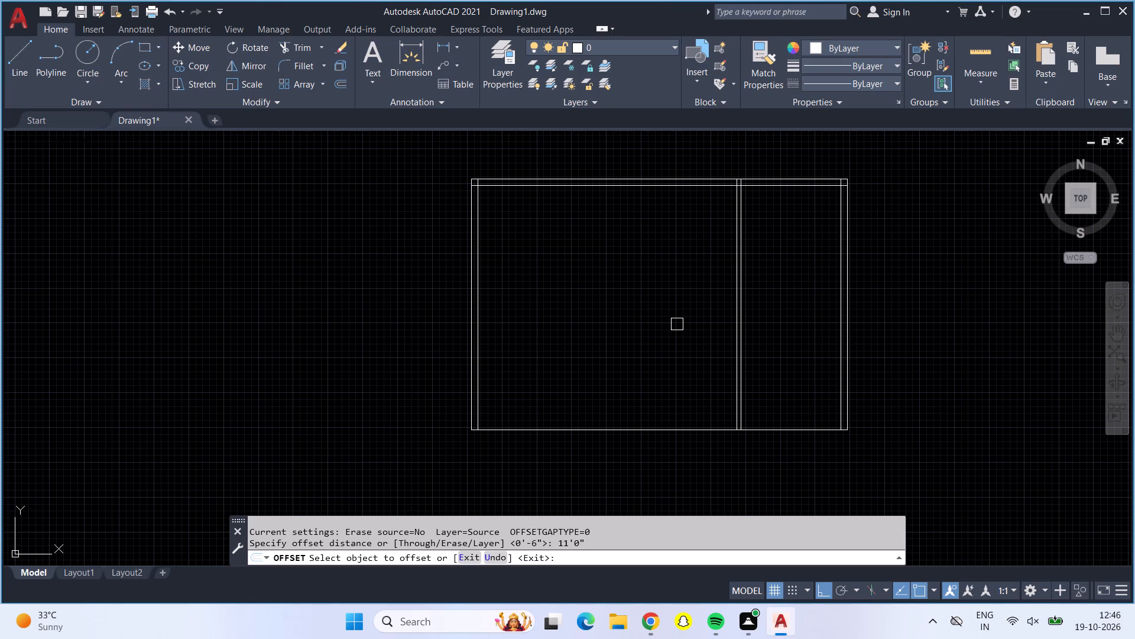
left_click(799, 189)
left_click(796, 237)
key("Escape")
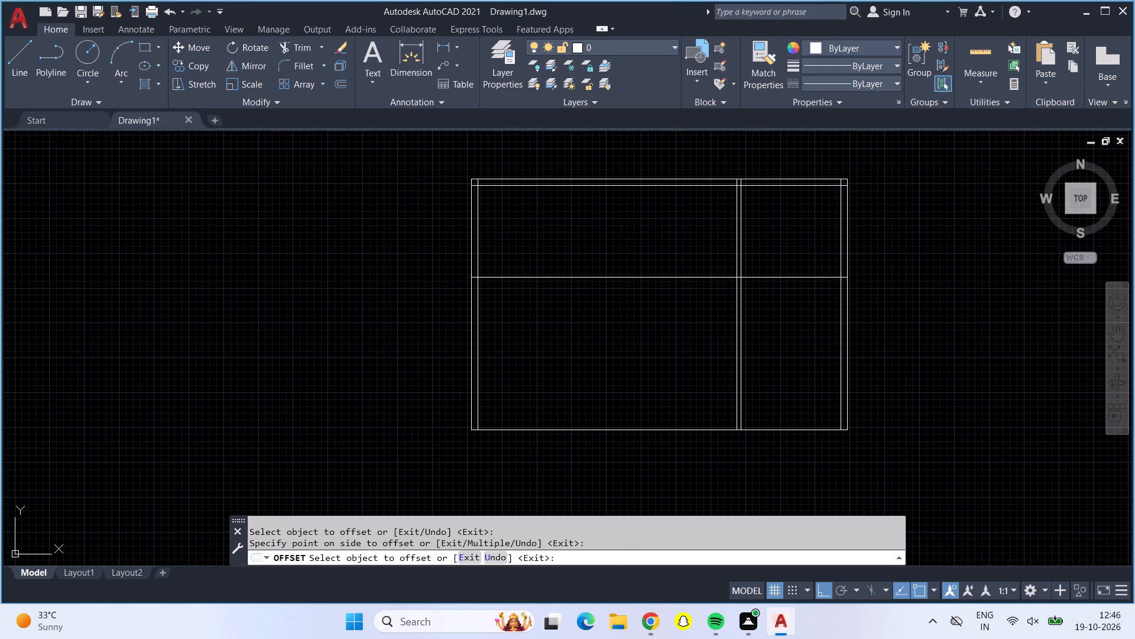
Offset the new horizontal partition line 6" downward to form the wall below the upper room.
key("o")
key("Return")
type("6\"")
key("Return")
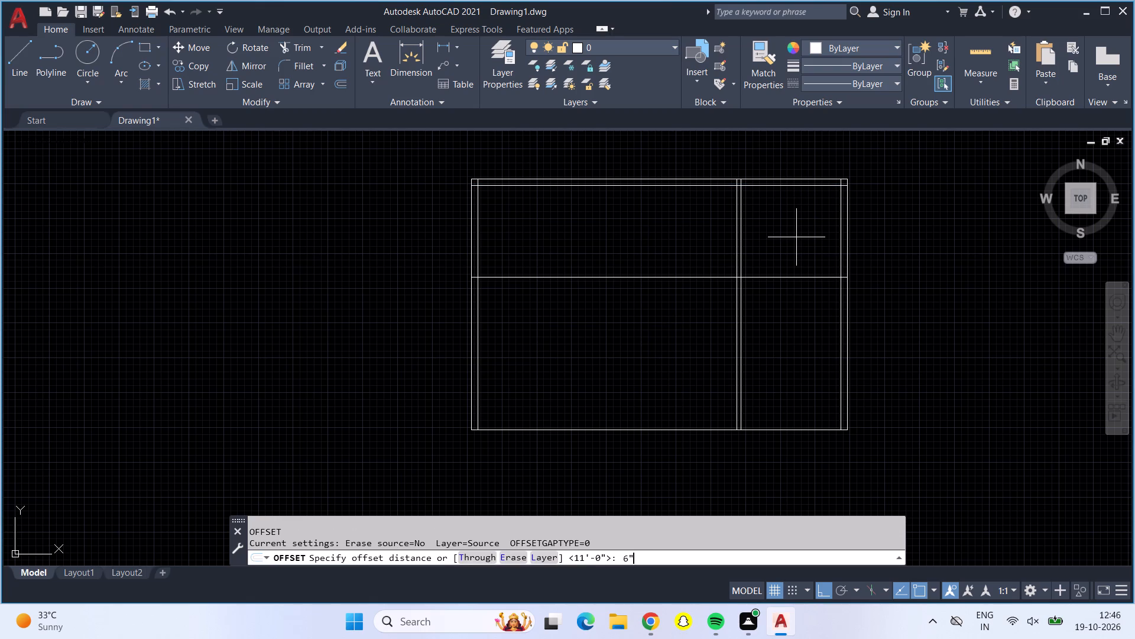
left_click(792, 274)
left_click_drag(797, 299, 797, 305)
key("Escape")
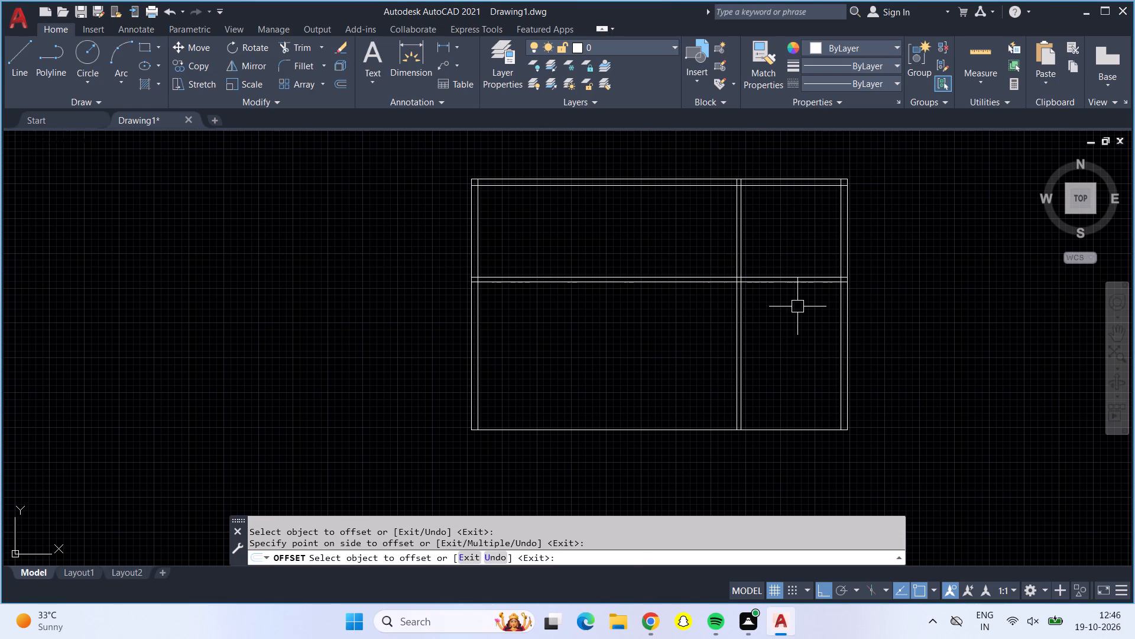
Offset the lower line of the horizontal partition wall 4'4" downward.
key("o")
key("Return")
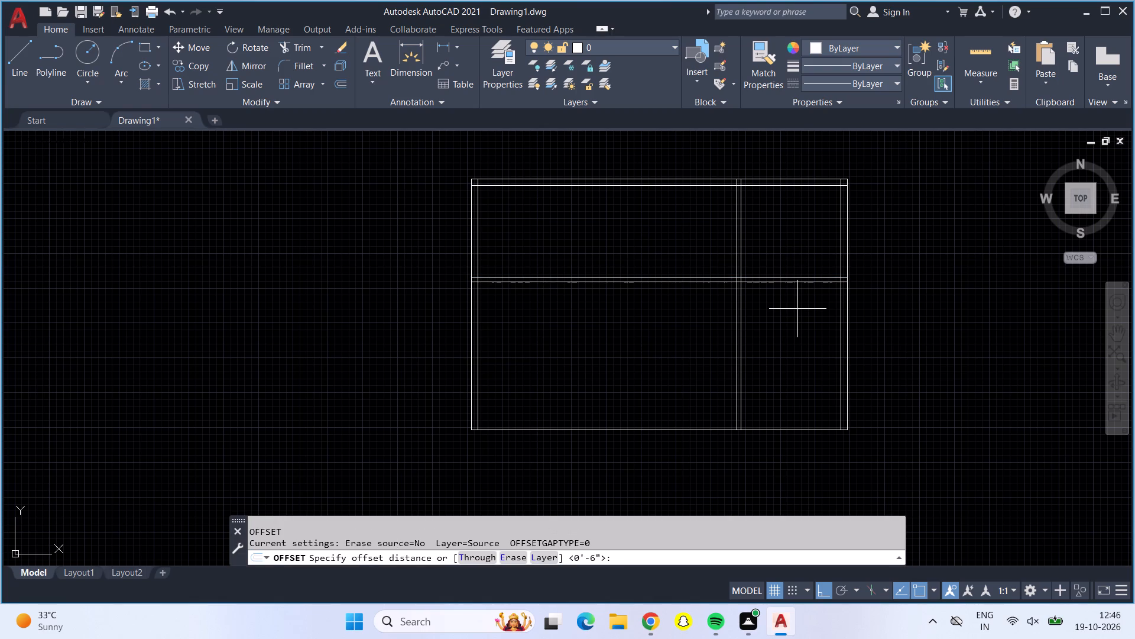
type("4'4\"")
key("Return")
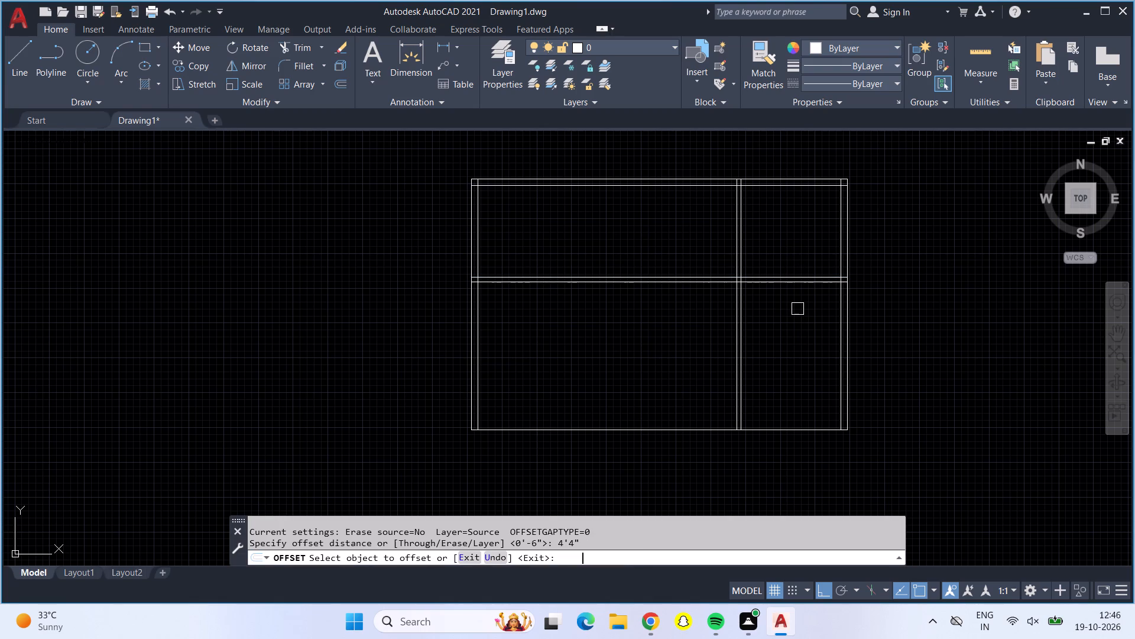
left_click(781, 285)
left_click(791, 331)
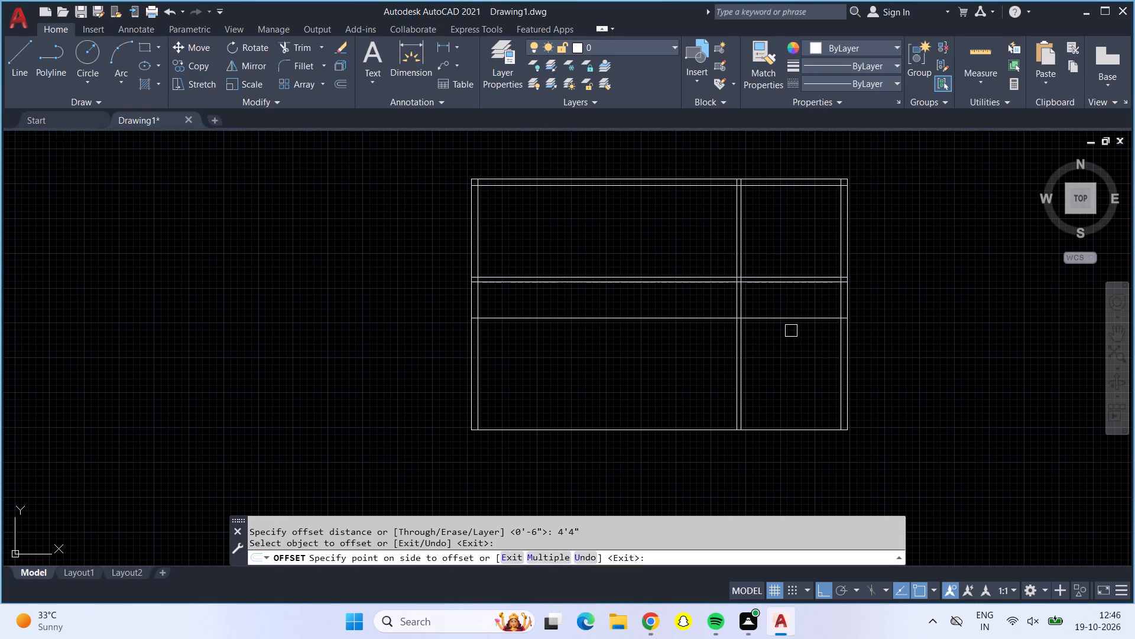
key("Escape")
Offset the lowest horizontal partition line 6" downward to form a second horizontal partition wall.
key("o")
key("Return")
type("6\"")
key("Return")
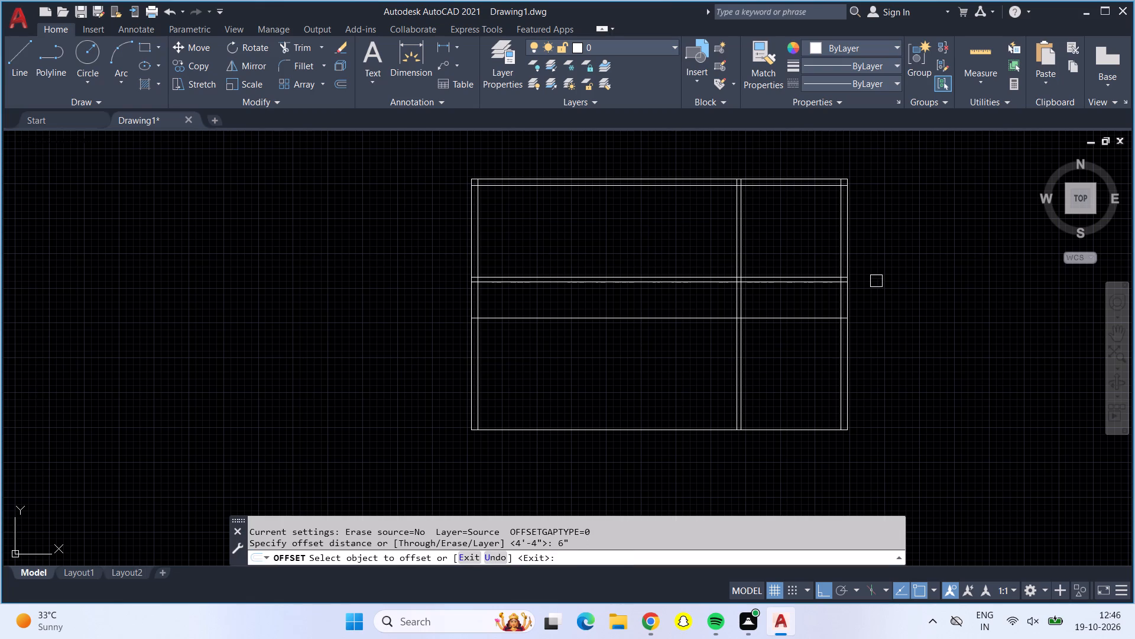
left_click(810, 315)
left_click(812, 356)
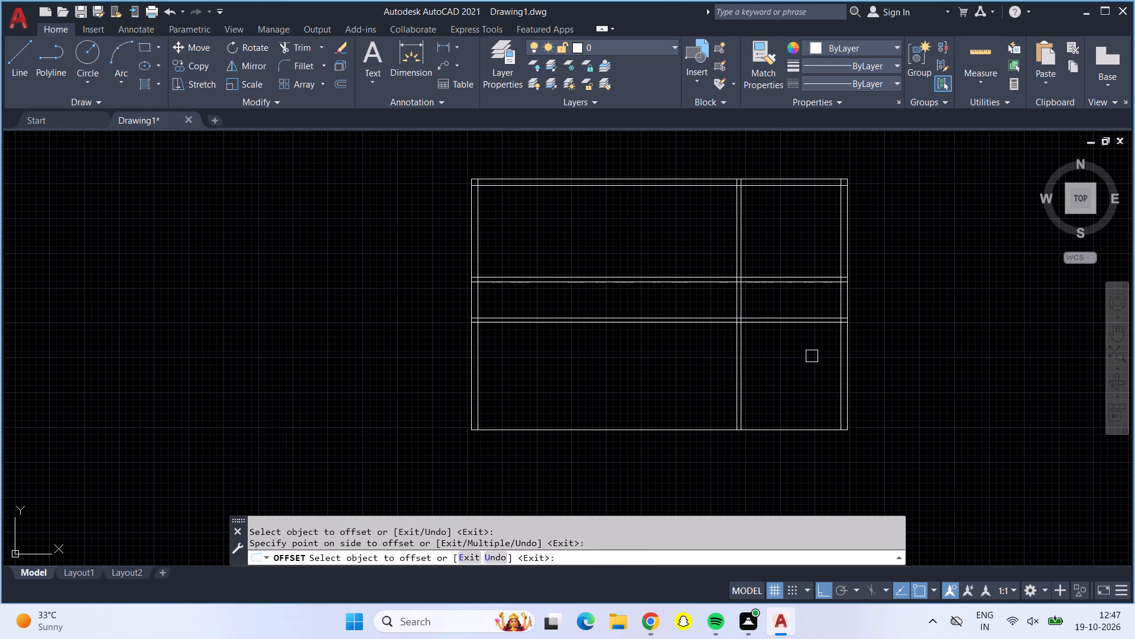
key("Escape")
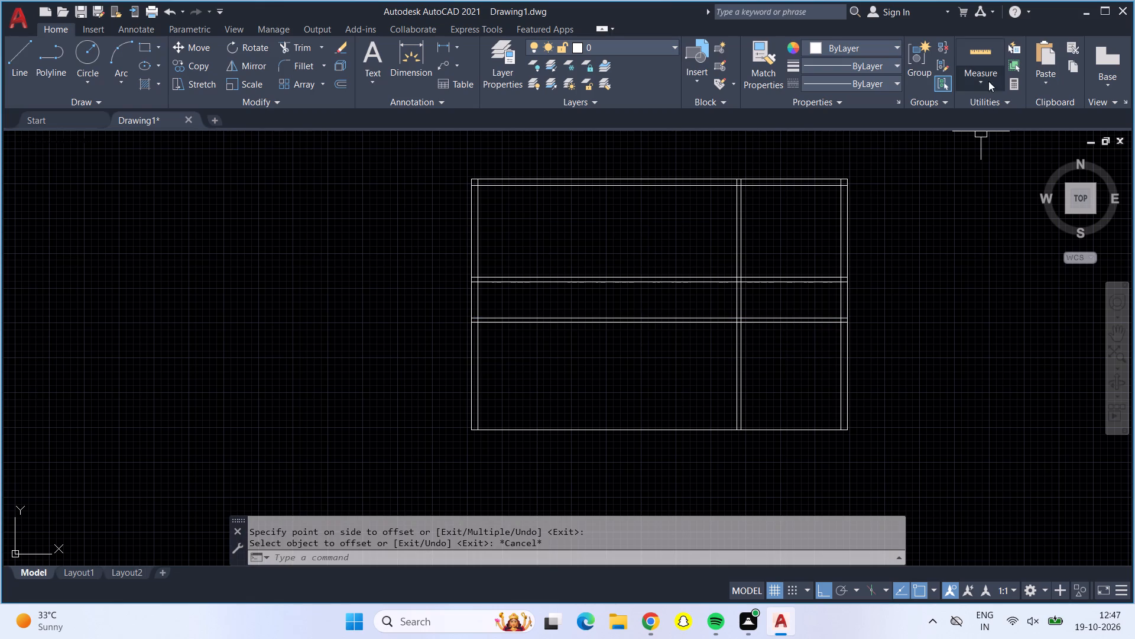
Measure the lower-right room with the quick measure tool.
left_click(984, 56)
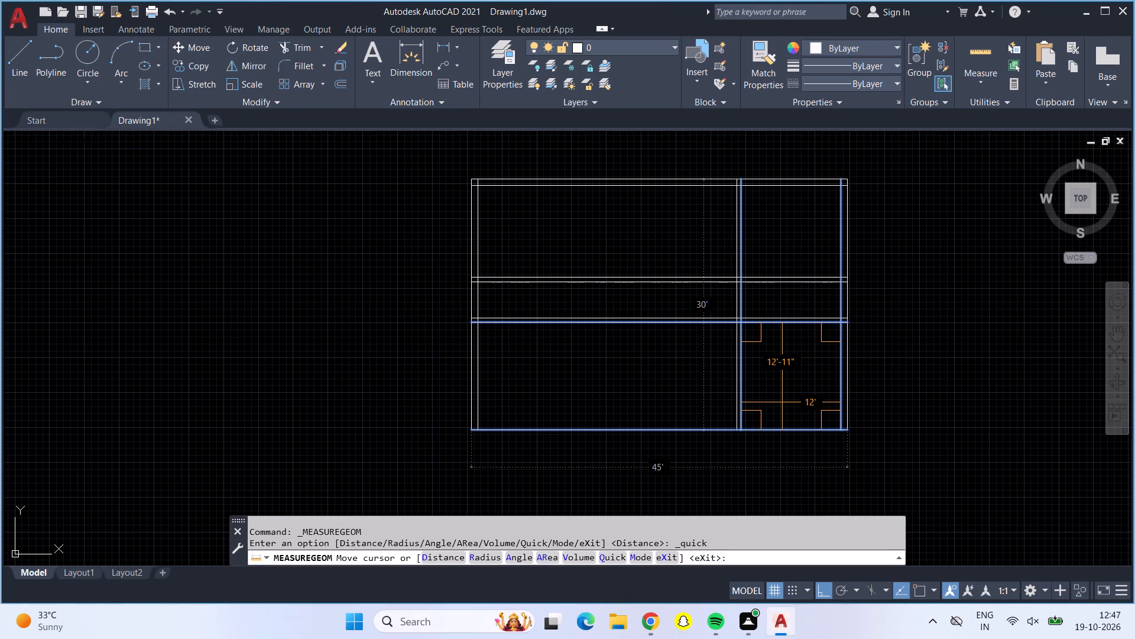
key("Escape")
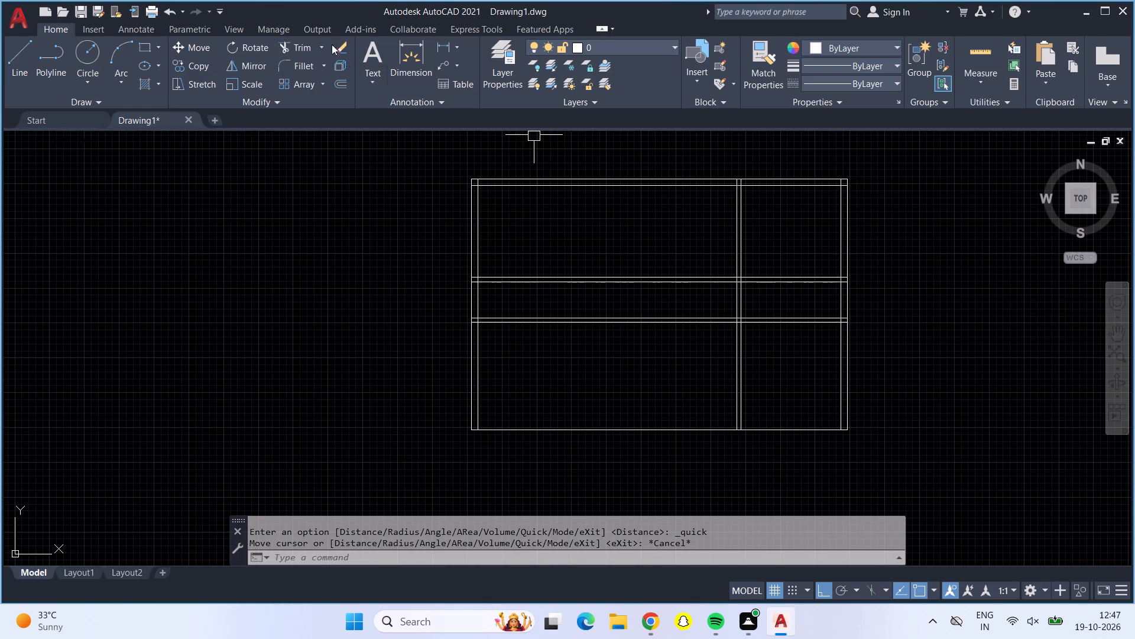
Trim away the four horizontal partition lines between the left outer wall and the vertical partition wall.
left_click(307, 44)
left_click_drag(566, 228, 593, 319)
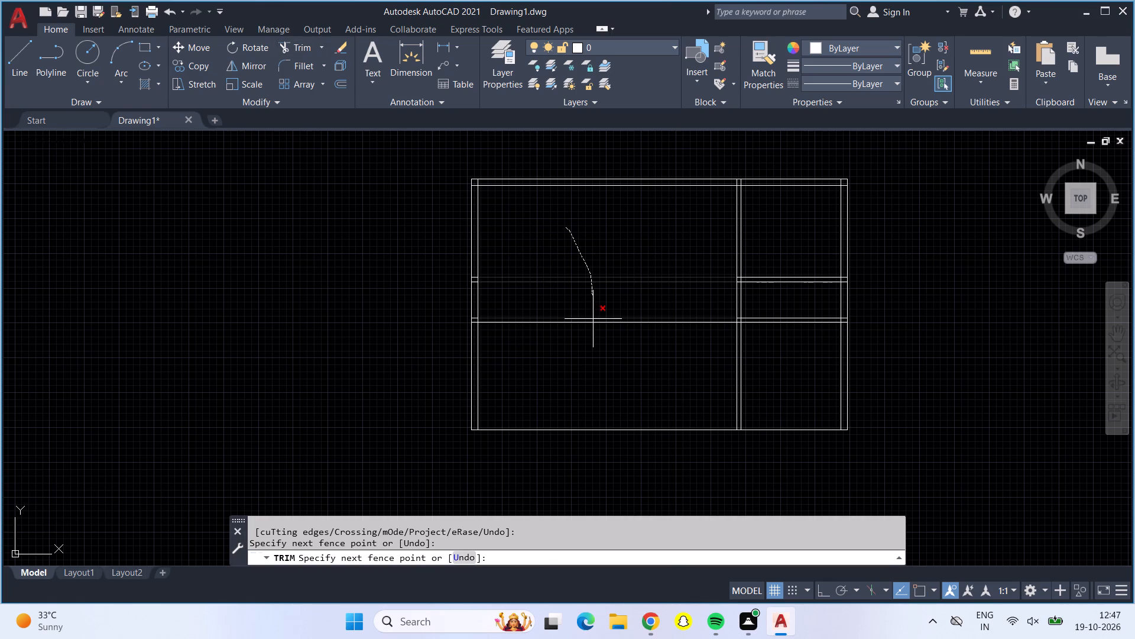
left_click_drag(593, 319, 595, 338)
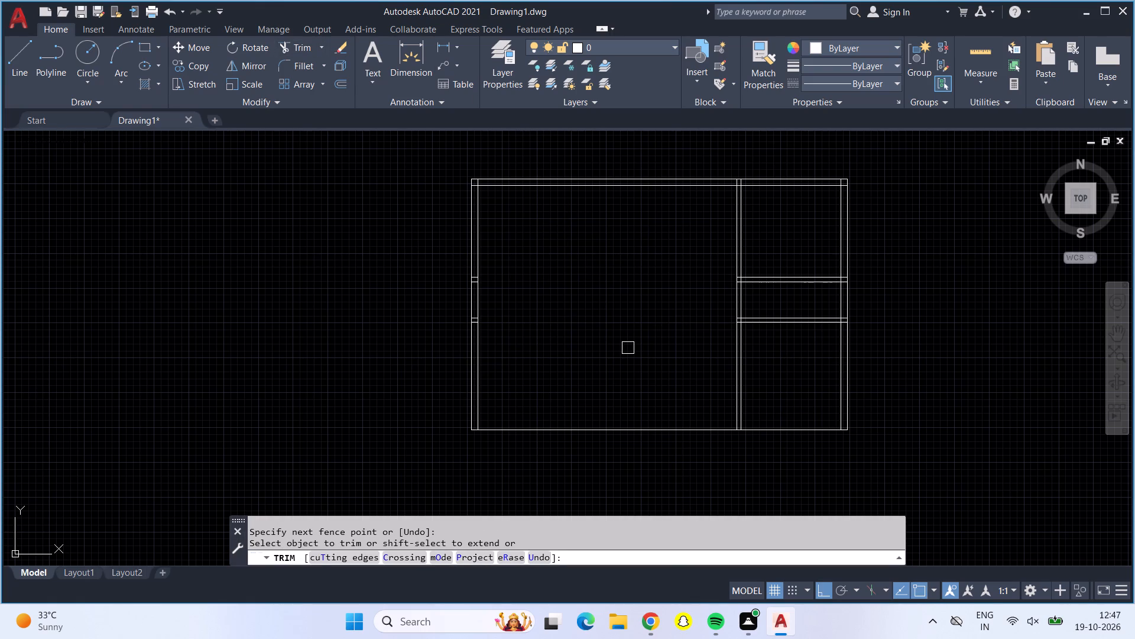
middle_click_drag(630, 348, 486, 358)
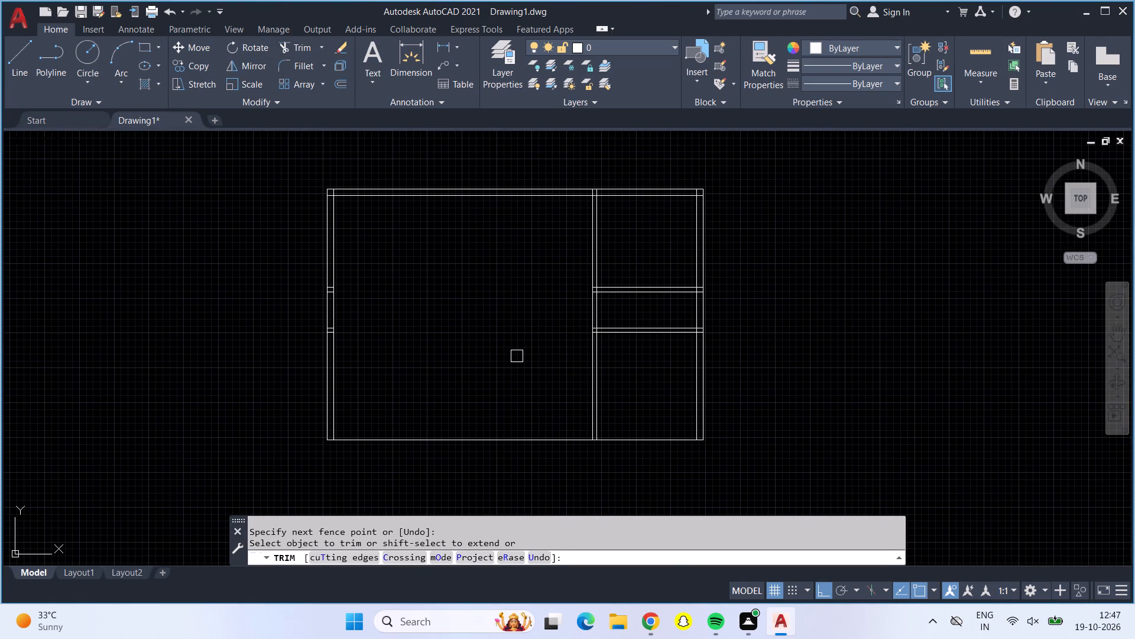
middle_click_drag(517, 356, 450, 375)
key("Escape")
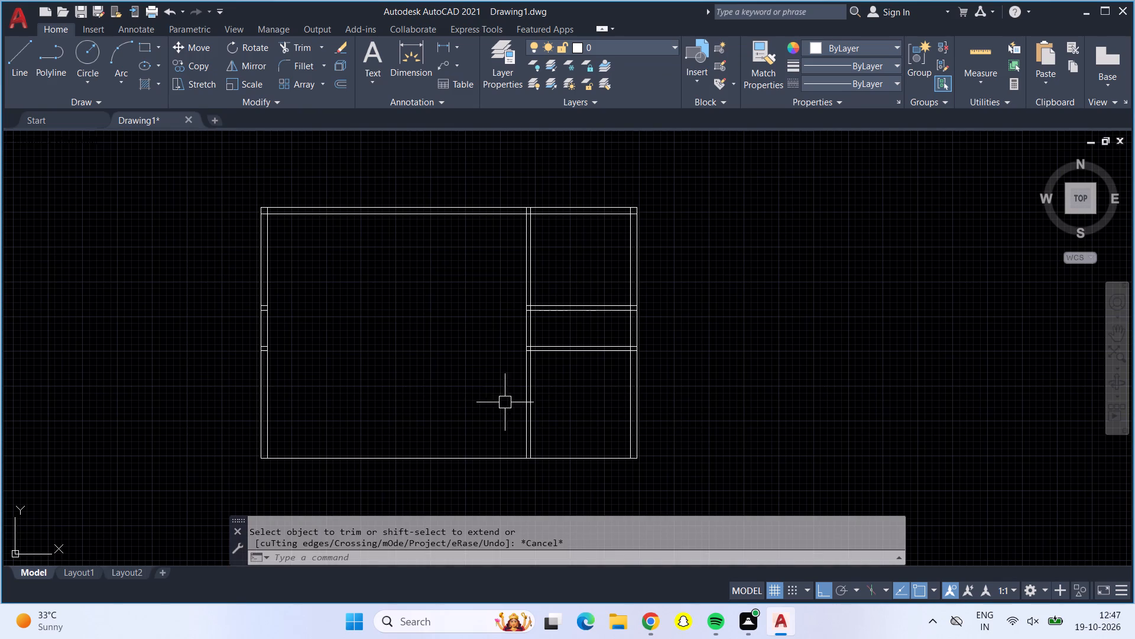
Offset the bottom edge of the outline inward by 9" to form the bottom outer wall.
key("o")
key("Return")
type("9\"")
key("Return")
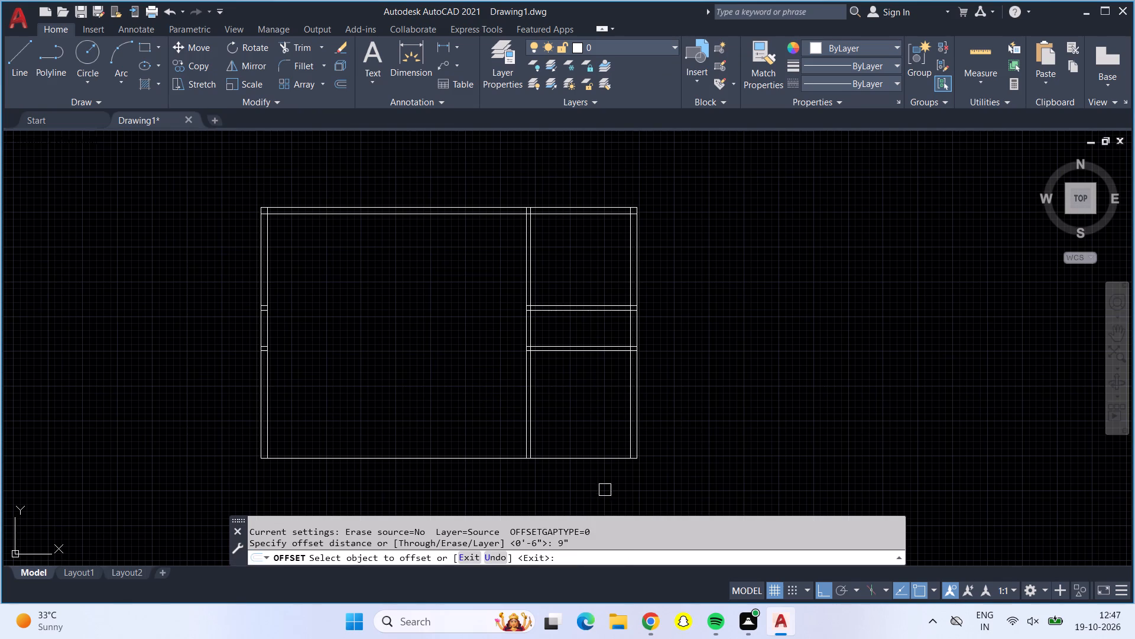
left_click(599, 458)
left_click(600, 440)
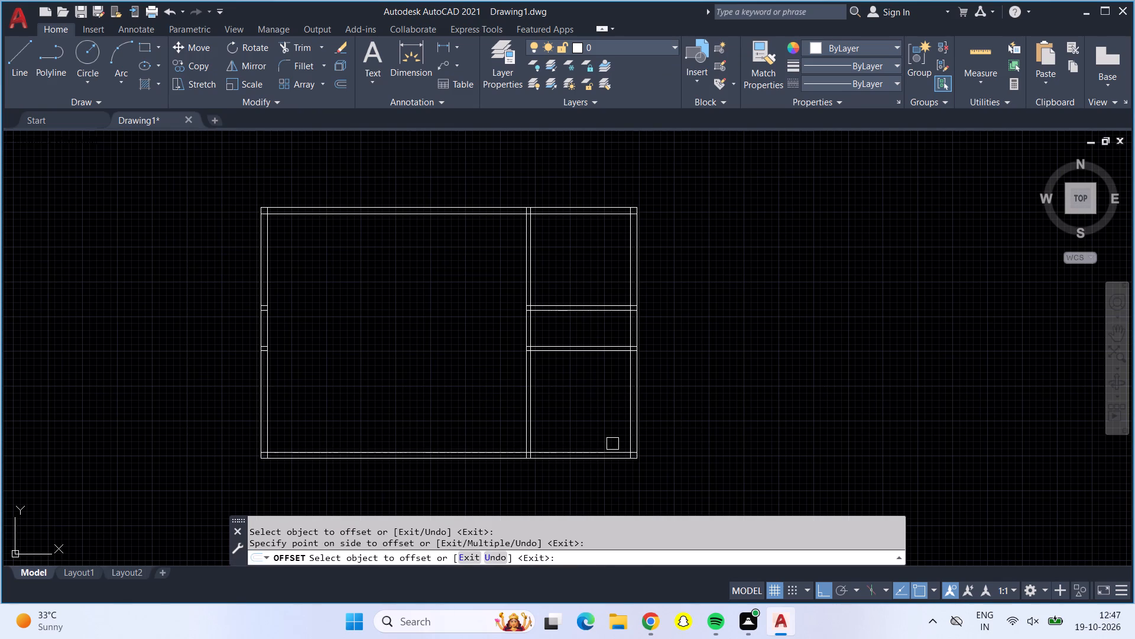
key("Escape")
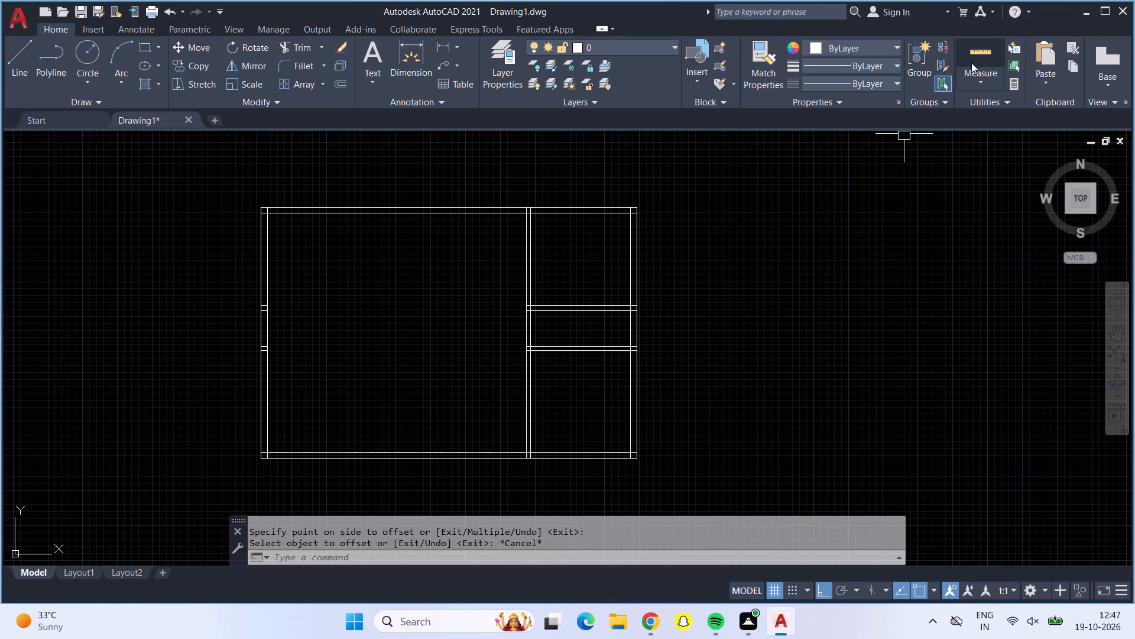
Measure the lower-right and upper-right rooms with the quick measure tool.
left_click(971, 63)
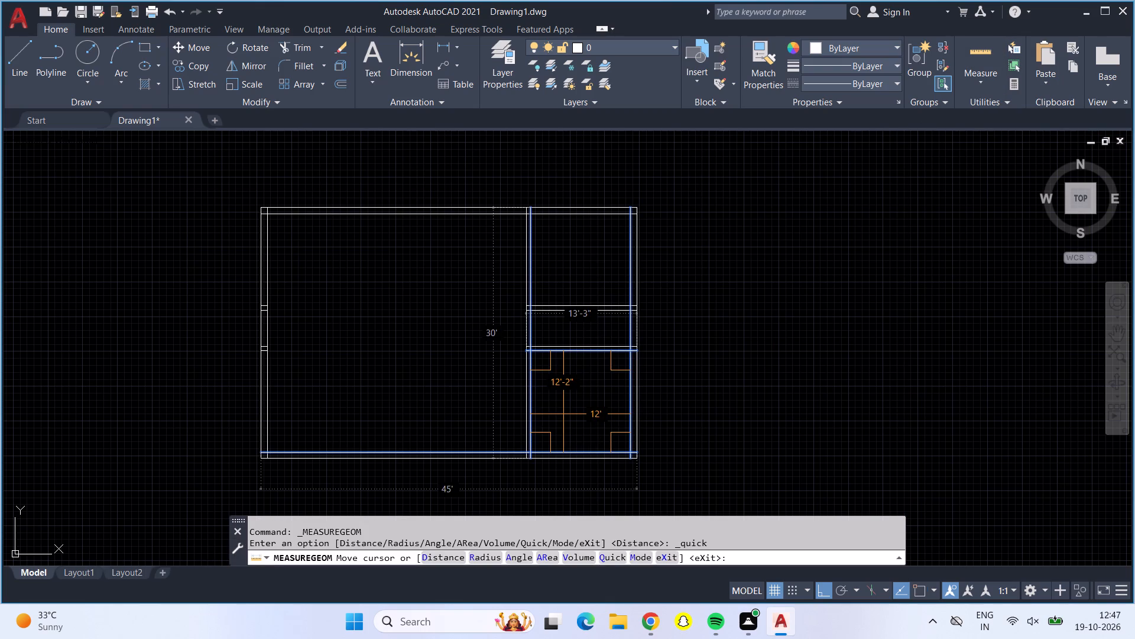
scroll(563, 414, "up", 1)
scroll(563, 414, "down", 1)
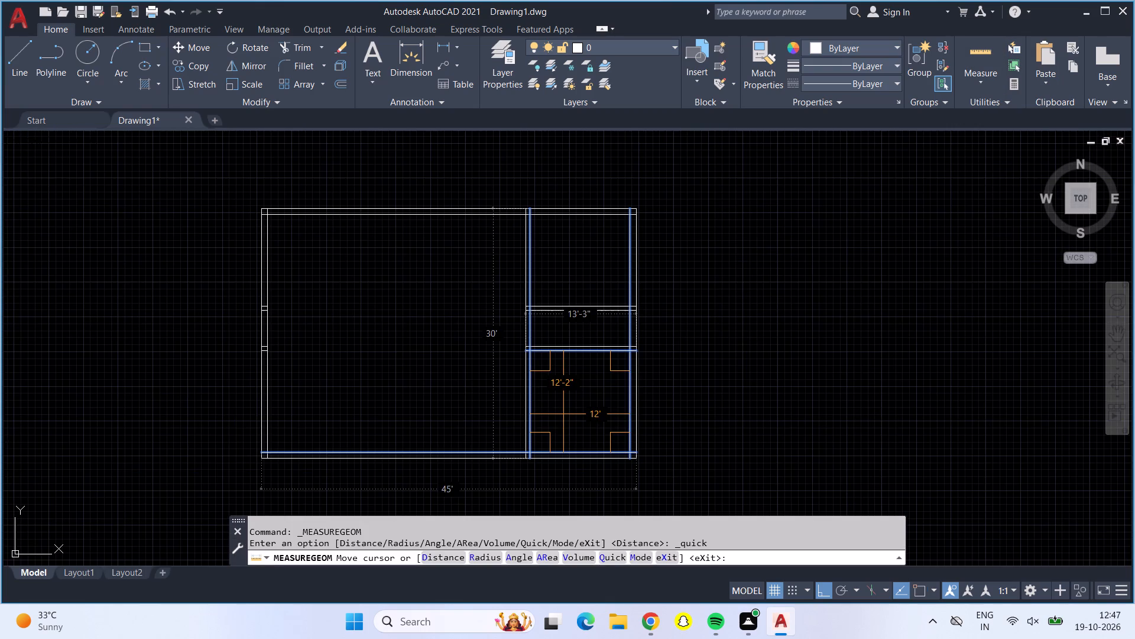
middle_click_drag(563, 414, 651, 419)
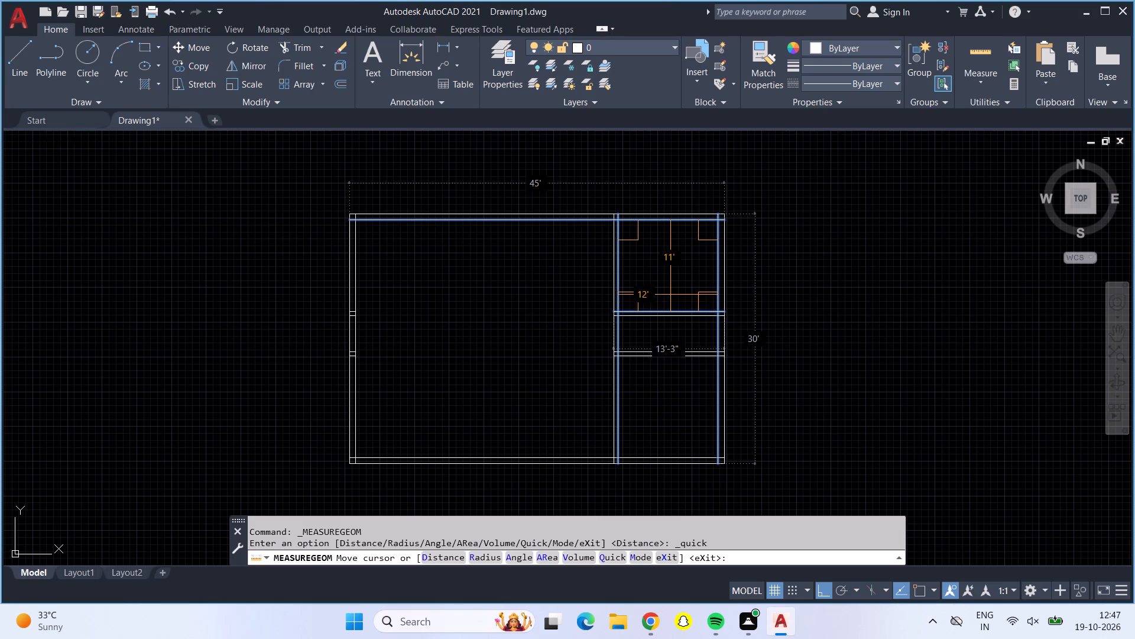
key("Escape")
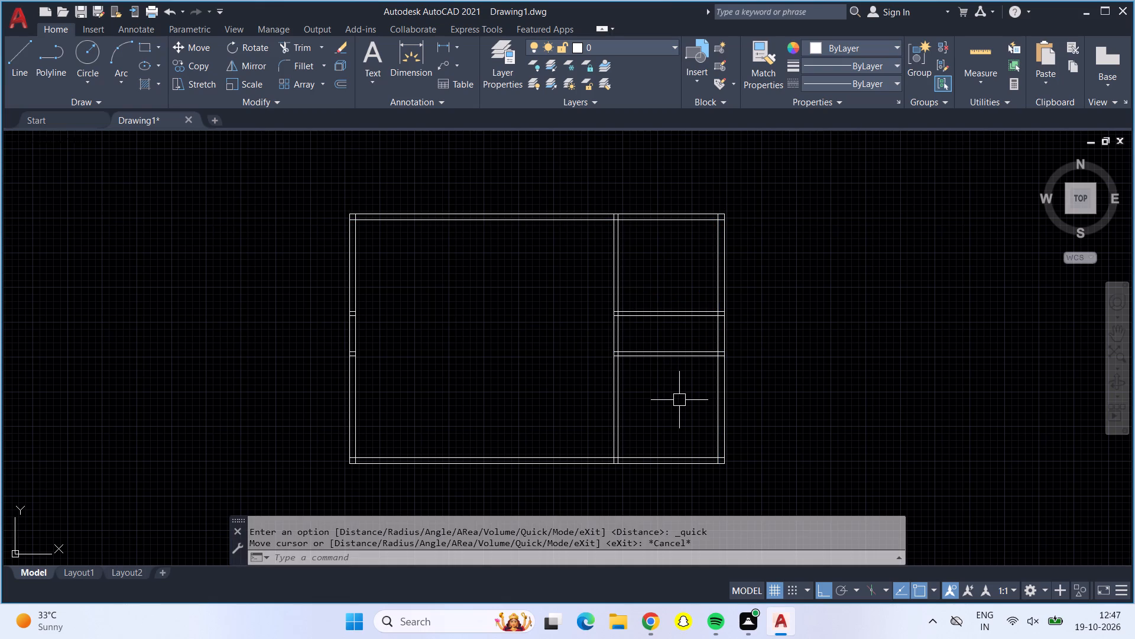
Offset the right-hand line of the vertical partition wall 8'0" to the right.
key("o")
key("Return")
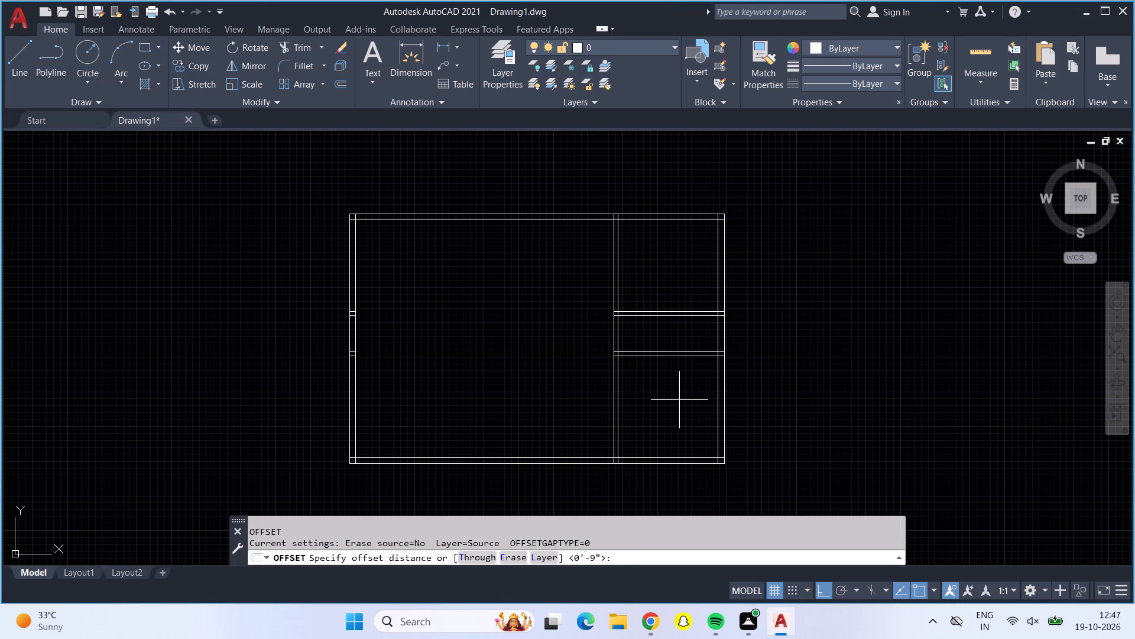
key("8")
key("apostrophe")
key("0")
key("shift+quotedbl")
key("Return")
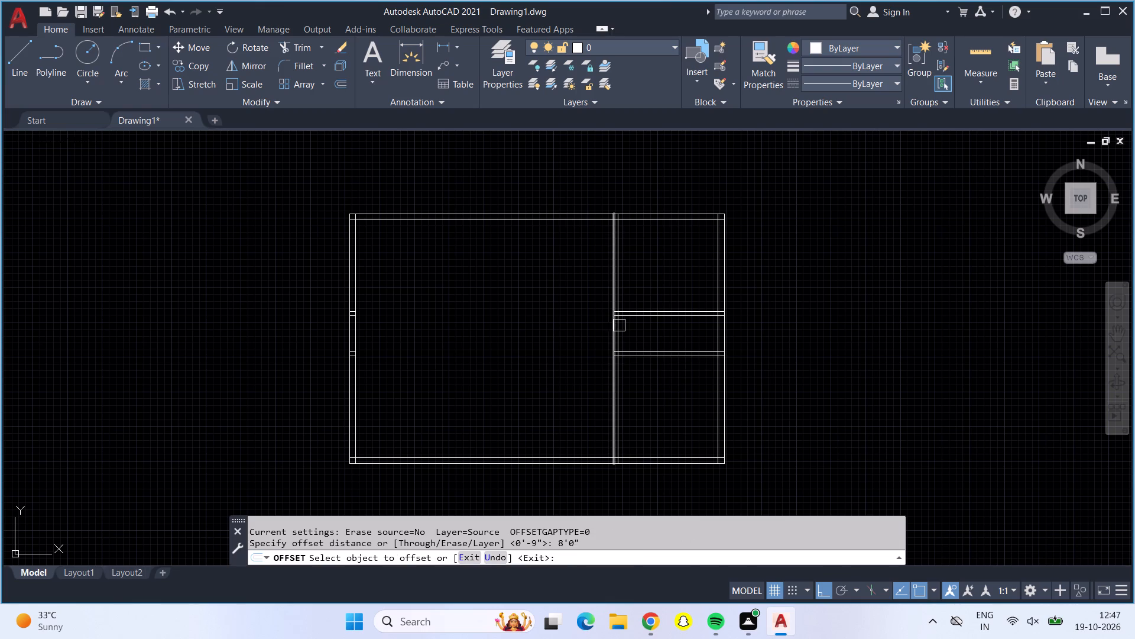
left_click(623, 327)
left_click(651, 337)
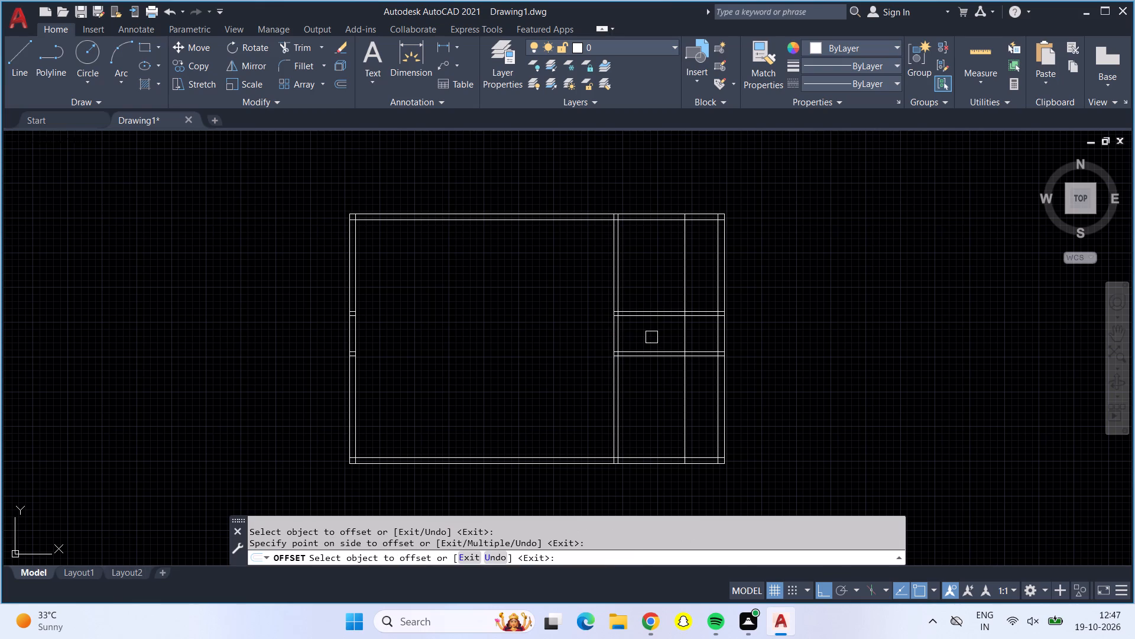
key("Escape")
Offset the new vertical line 6" to the right to give the second partition wall its thickness.
key("o")
key("Return")
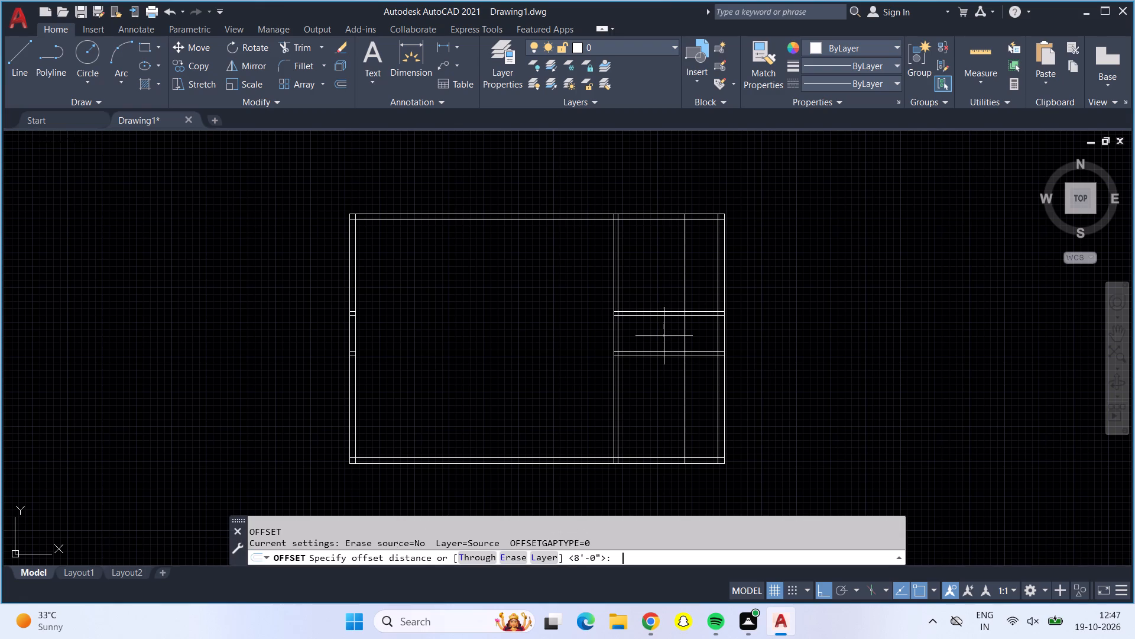
type("6\"")
key("Return")
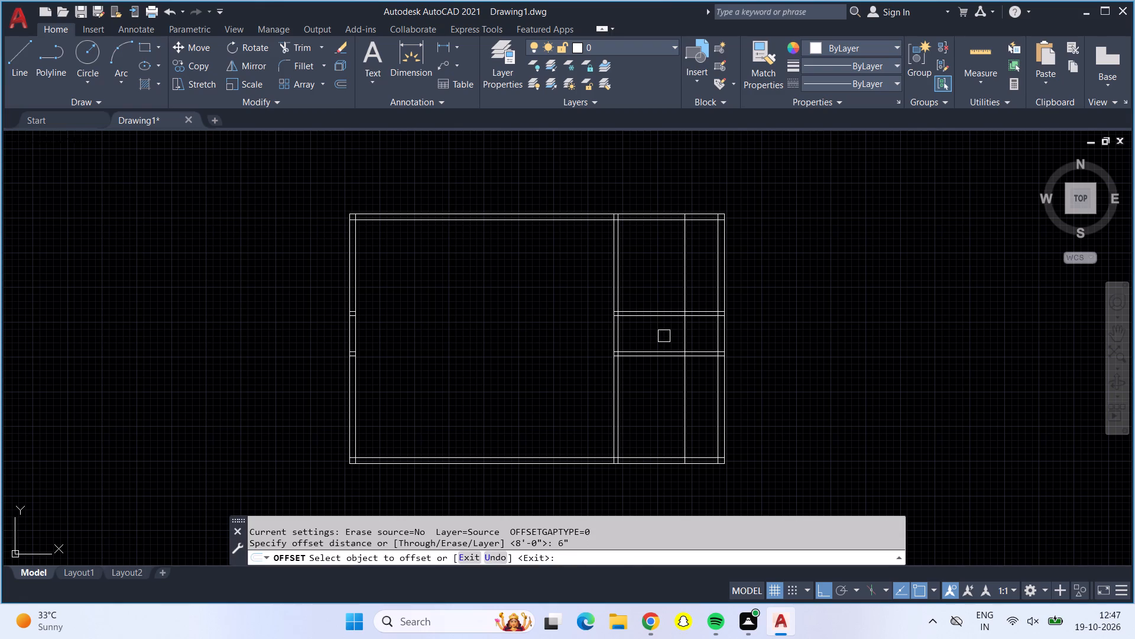
left_click(686, 262)
left_click(693, 269)
key("Escape")
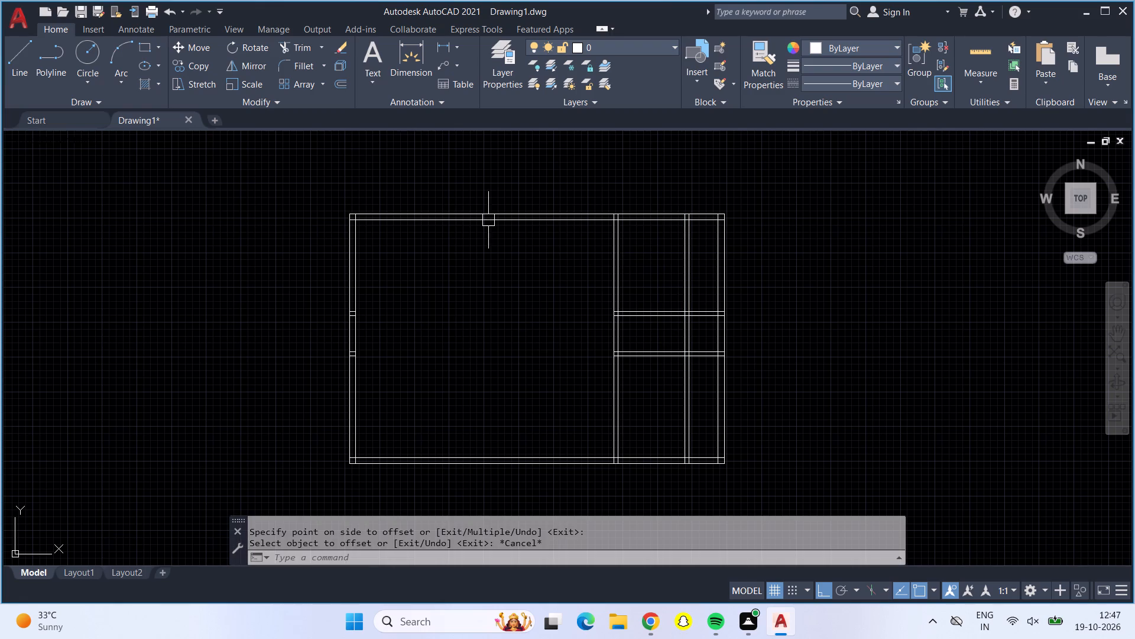
Trim the new vertical partition's lines out of the upper-right and lower-right rooms, keeping them between the horizontal partitions.
left_click(300, 46)
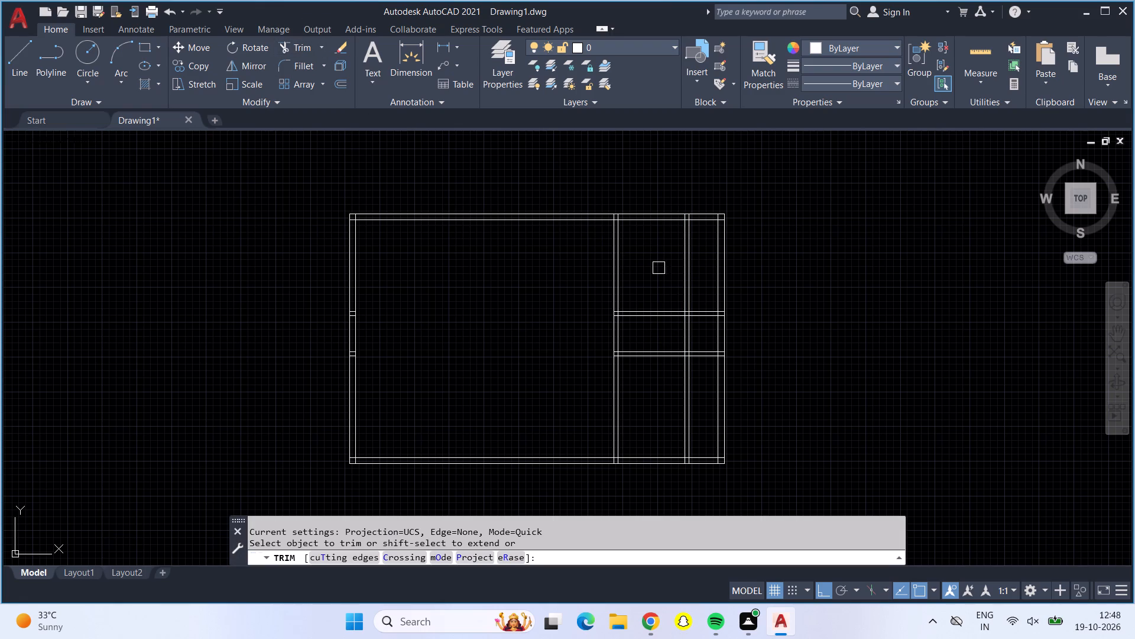
left_click_drag(666, 268, 693, 274)
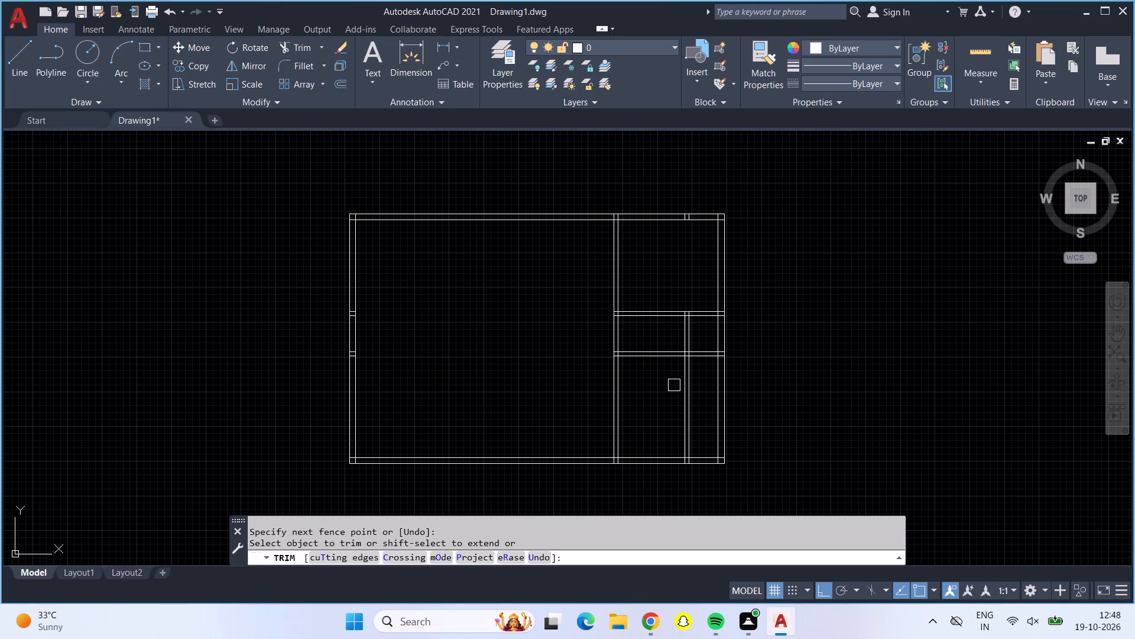
left_click_drag(674, 385, 699, 386)
Trim the overlapping lines where the upper horizontal partition meets the right outer wall and the short vertical partition.
scroll(708, 313, "up", 5)
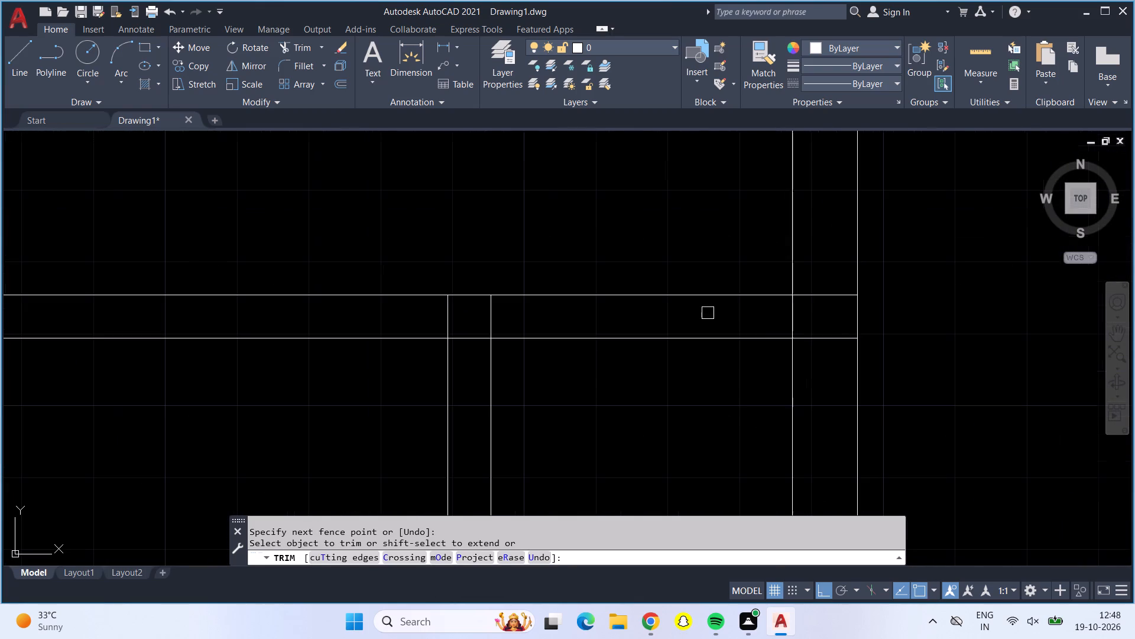
left_click(797, 316)
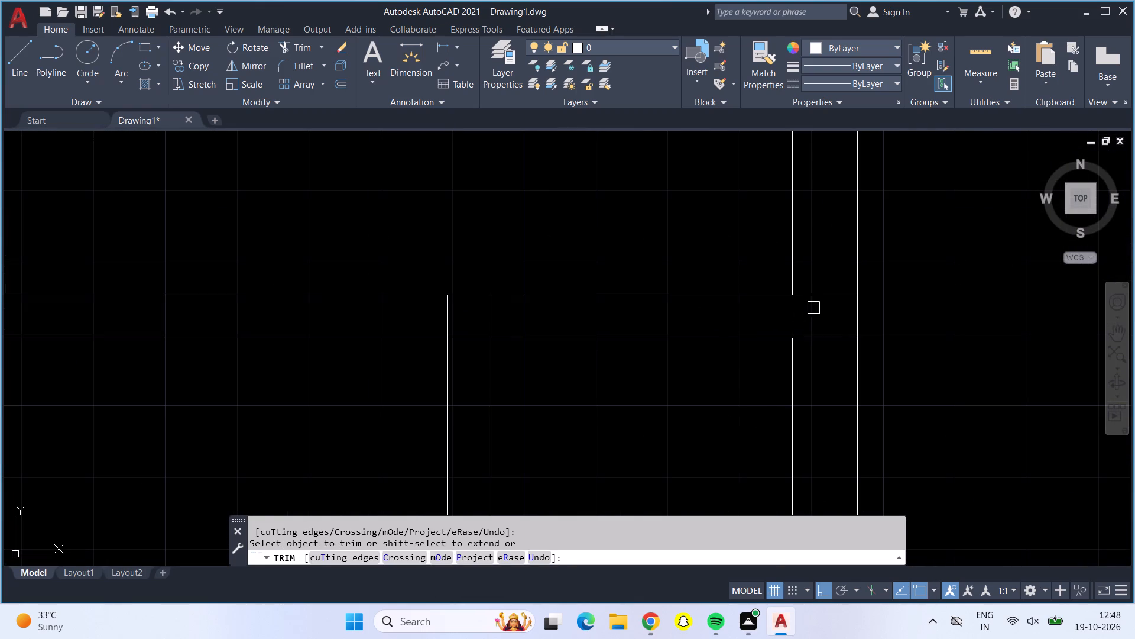
left_click(813, 299)
left_click(815, 336)
left_click(447, 318)
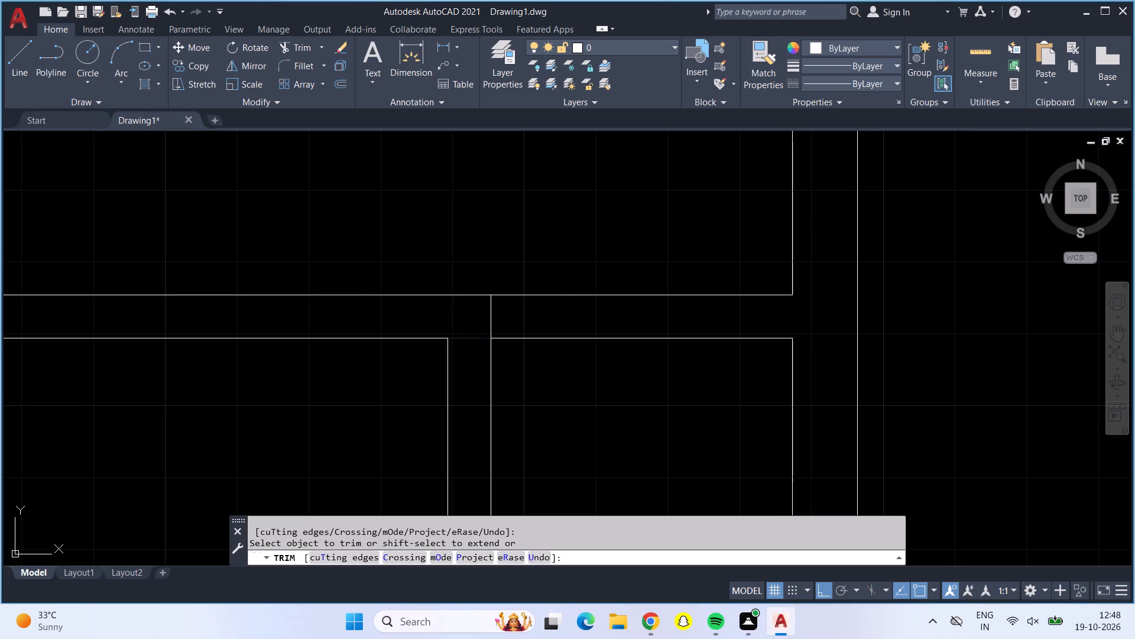
left_click(472, 338)
left_click(492, 325)
Trim the overlapping lines where the lower horizontal partition meets the short vertical partition and the right outer wall.
scroll(494, 325, "down", 2)
middle_click_drag(558, 435, 556, 420)
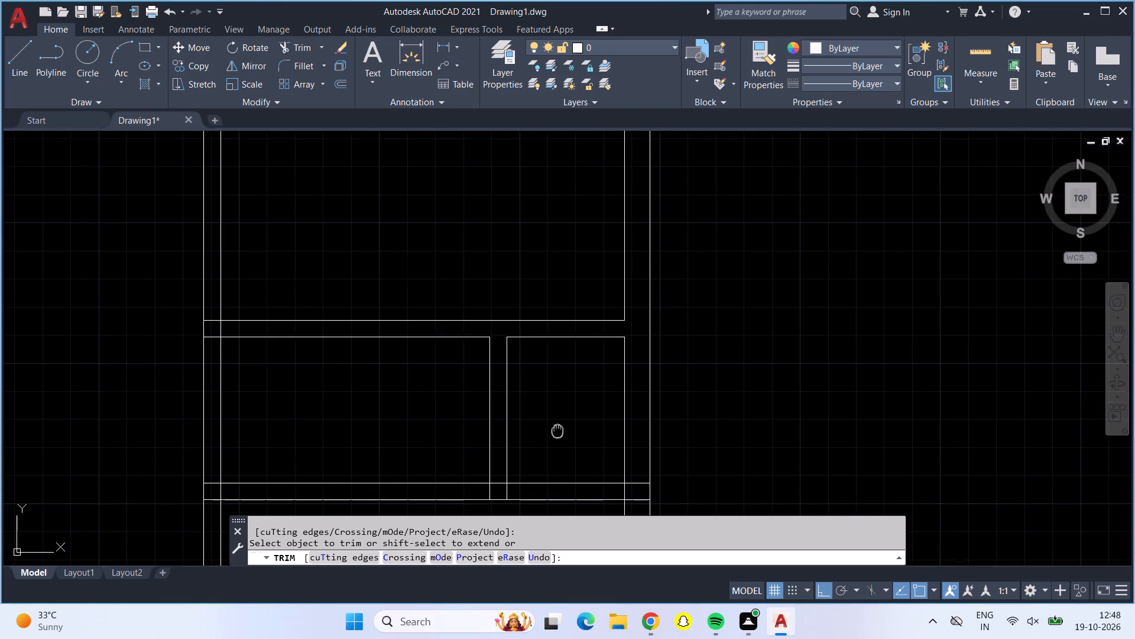
middle_click_drag(556, 420, 552, 370)
scroll(478, 425, "up", 4)
left_click_drag(476, 427, 516, 395)
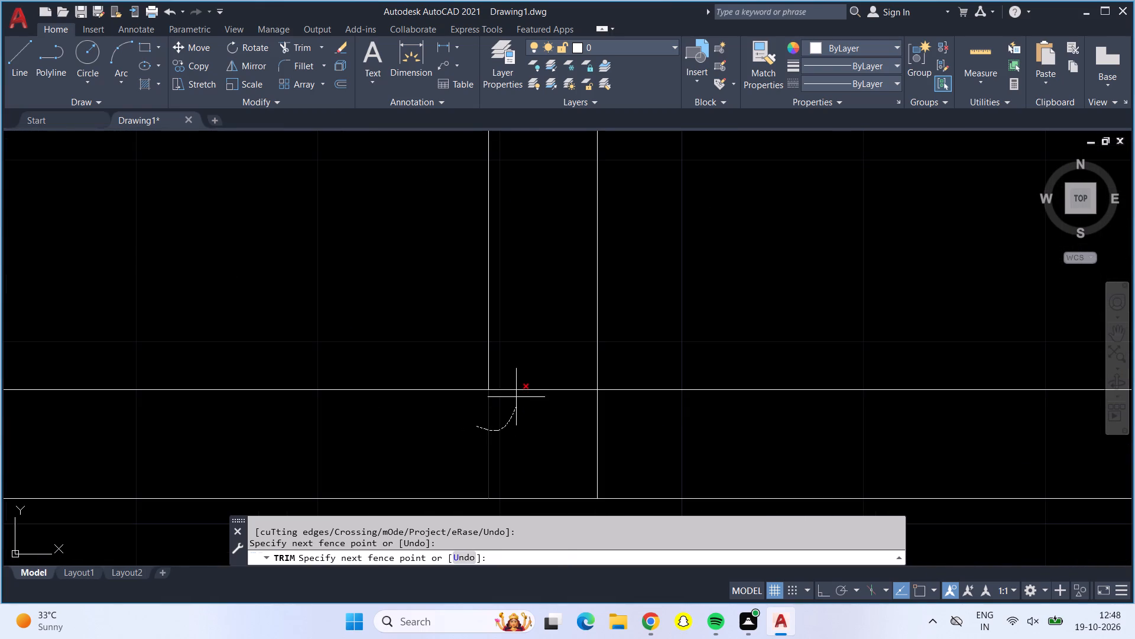
left_click_drag(516, 395, 630, 431)
scroll(623, 442, "down", 3)
middle_click_drag(673, 386, 492, 364)
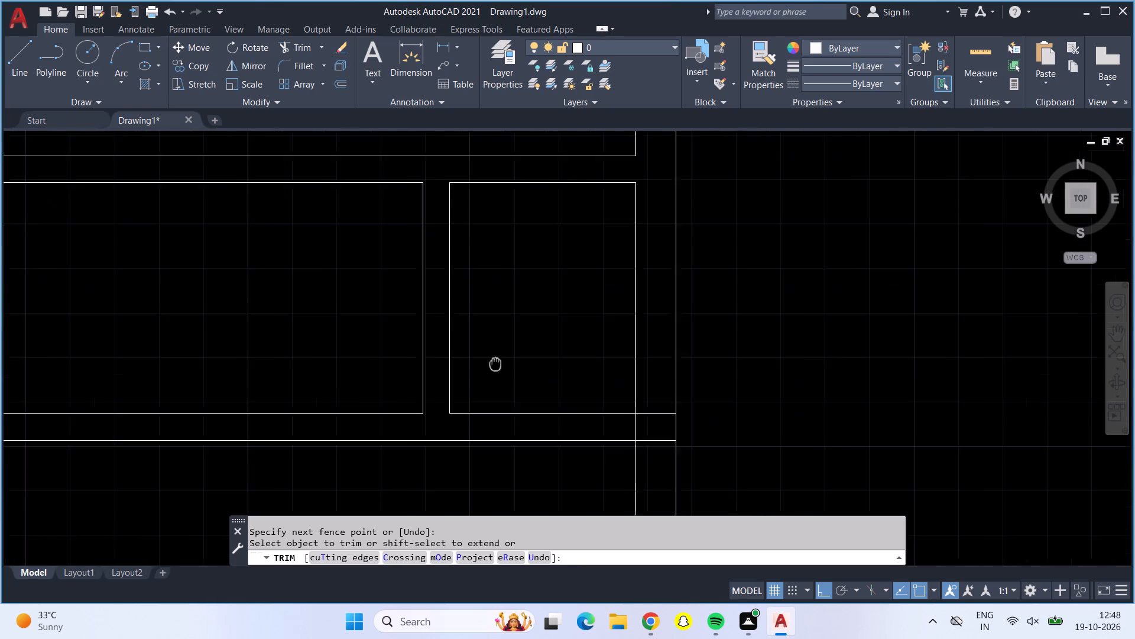
middle_click_drag(492, 364, 485, 364)
scroll(608, 433, "up", 3)
left_click_drag(608, 425, 664, 382)
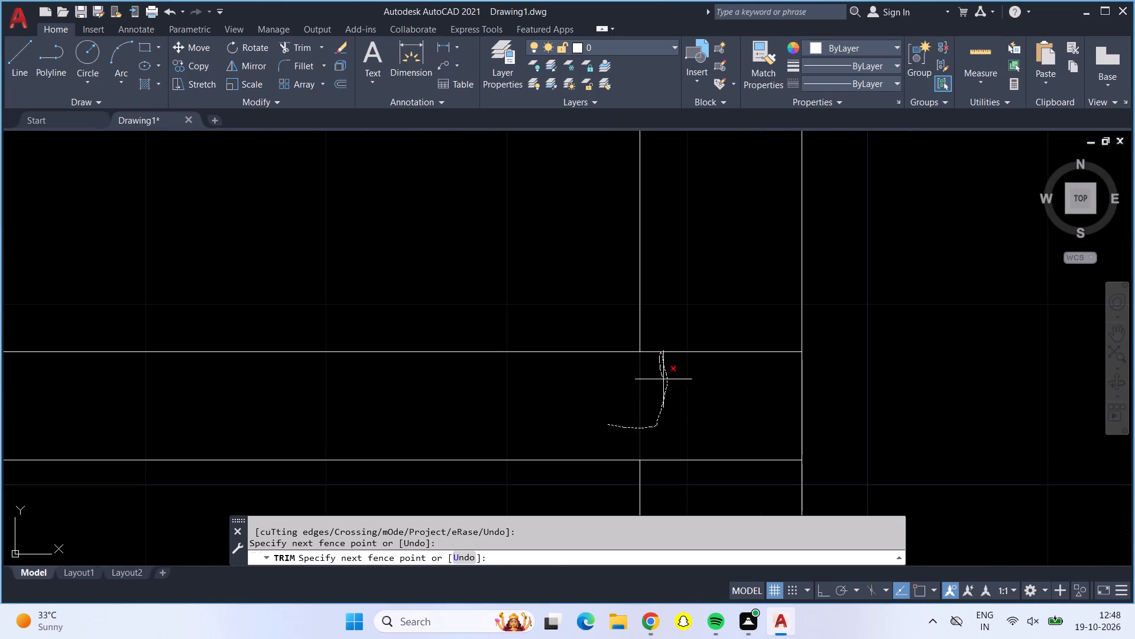
left_click_drag(664, 382, 685, 487)
Trim the overlapping lines where the lower and upper horizontal partitions meet the long vertical partition wall.
scroll(667, 465, "down", 3)
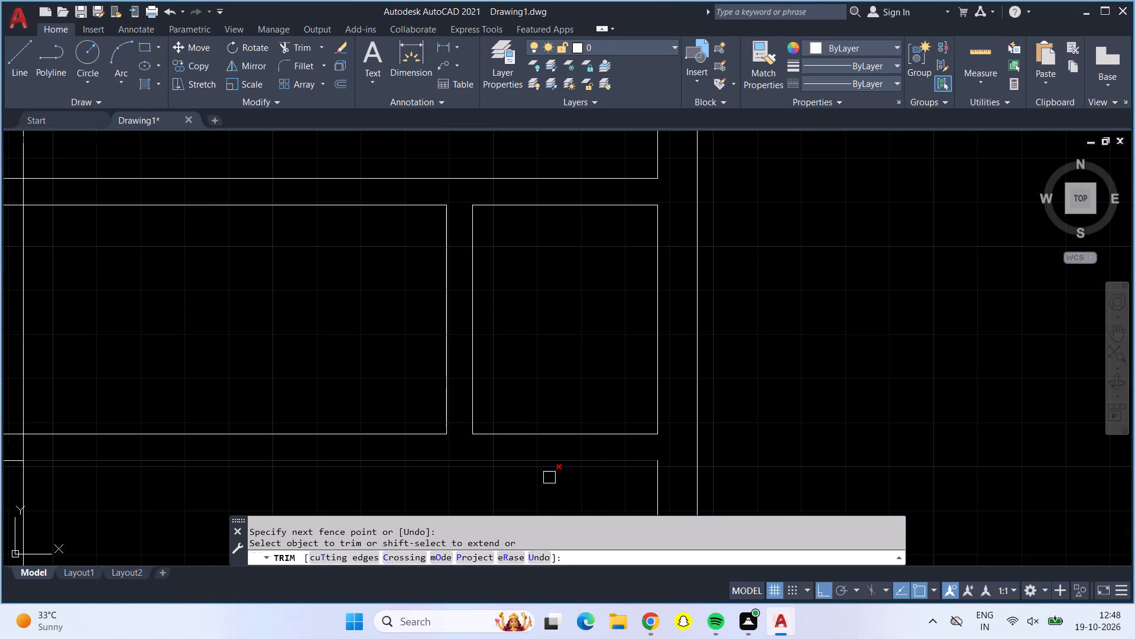
middle_click_drag(480, 480, 644, 461)
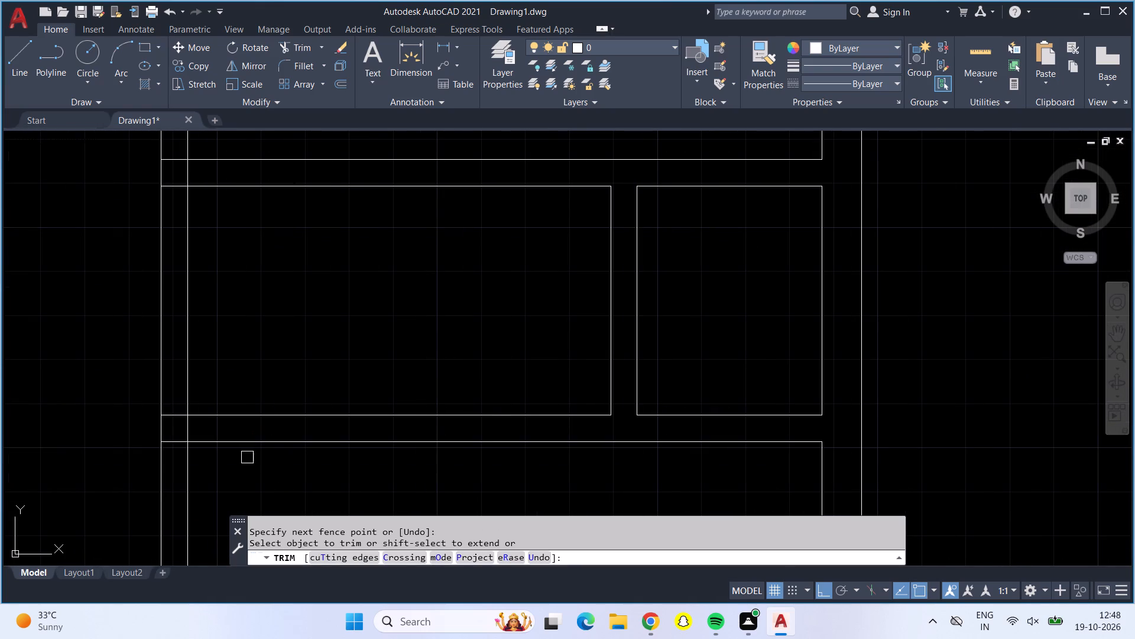
middle_click_drag(251, 459, 437, 460)
scroll(356, 437, "up", 3)
left_click_drag(349, 333, 349, 334)
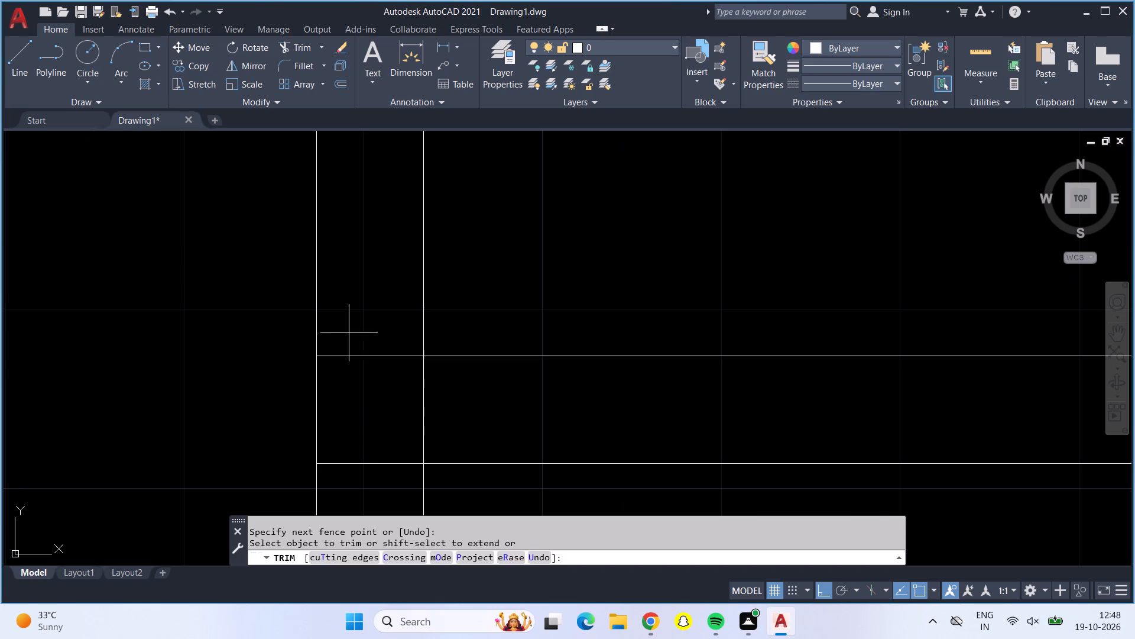
left_click_drag(349, 334, 442, 413)
scroll(423, 420, "down", 3)
scroll(455, 360, "down", 1)
middle_click_drag(453, 360, 446, 395)
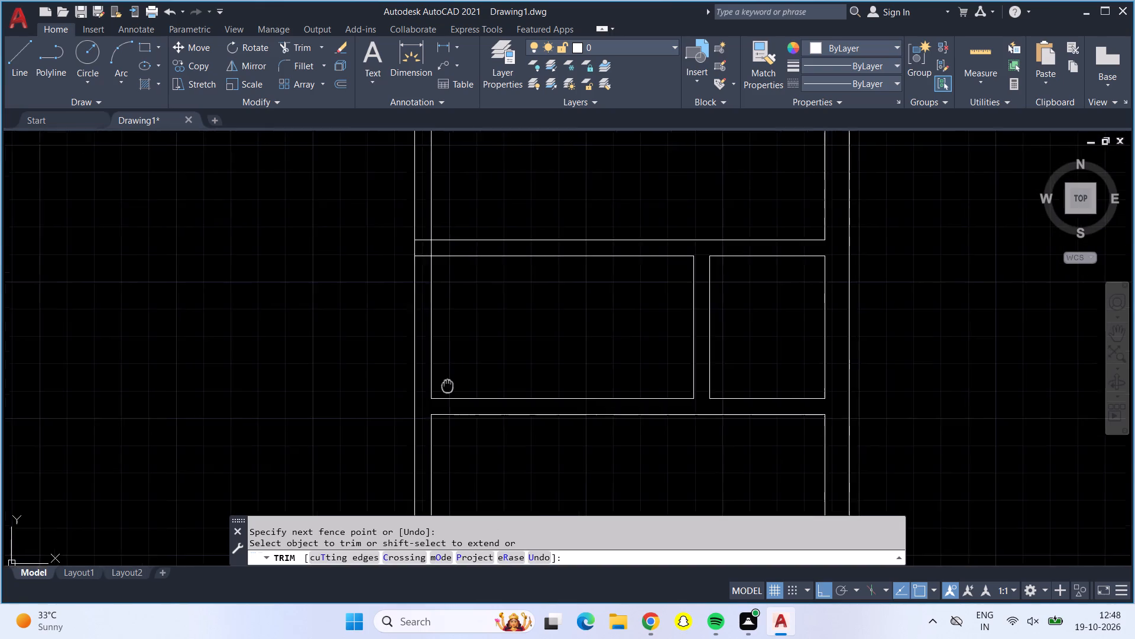
middle_click_drag(446, 395, 451, 494)
scroll(425, 375, "up", 5)
left_click_drag(412, 282, 418, 435)
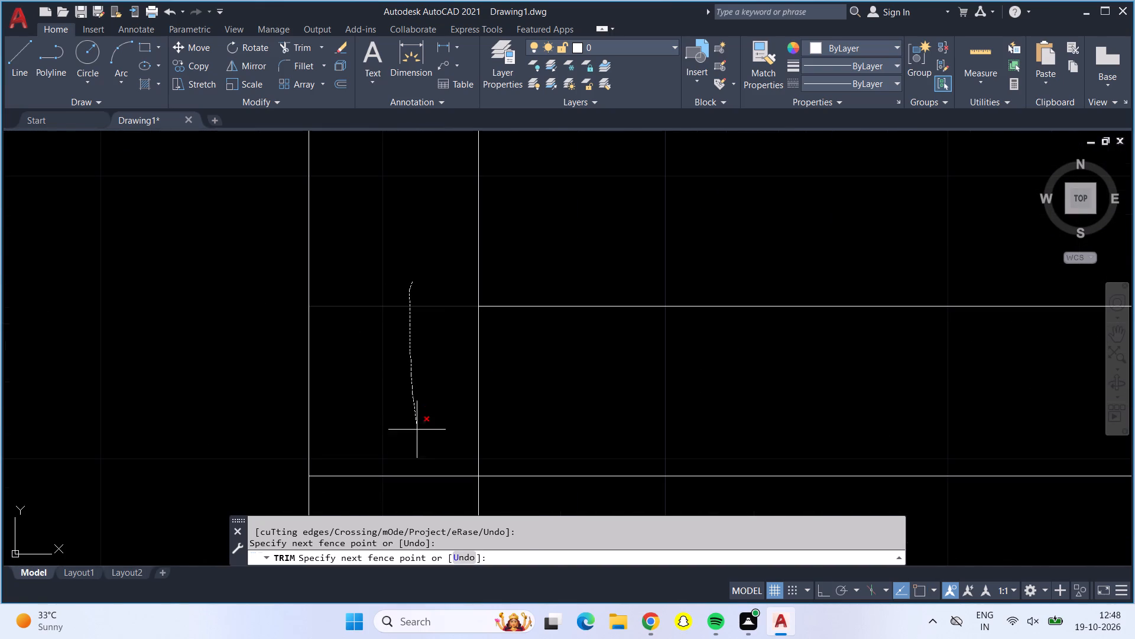
left_click_drag(418, 435, 496, 423)
Trim the overlapping lines where the long vertical partition meets the bottom outer wall.
scroll(475, 443, "down", 4)
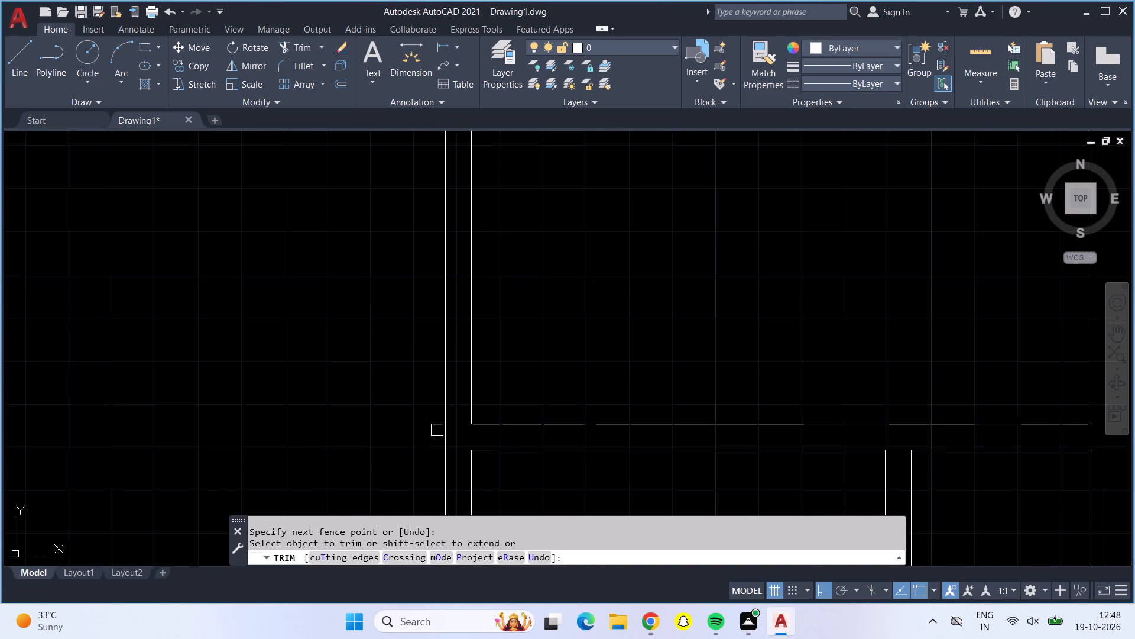
scroll(379, 433, "down", 2)
middle_click_drag(378, 431, 392, 303)
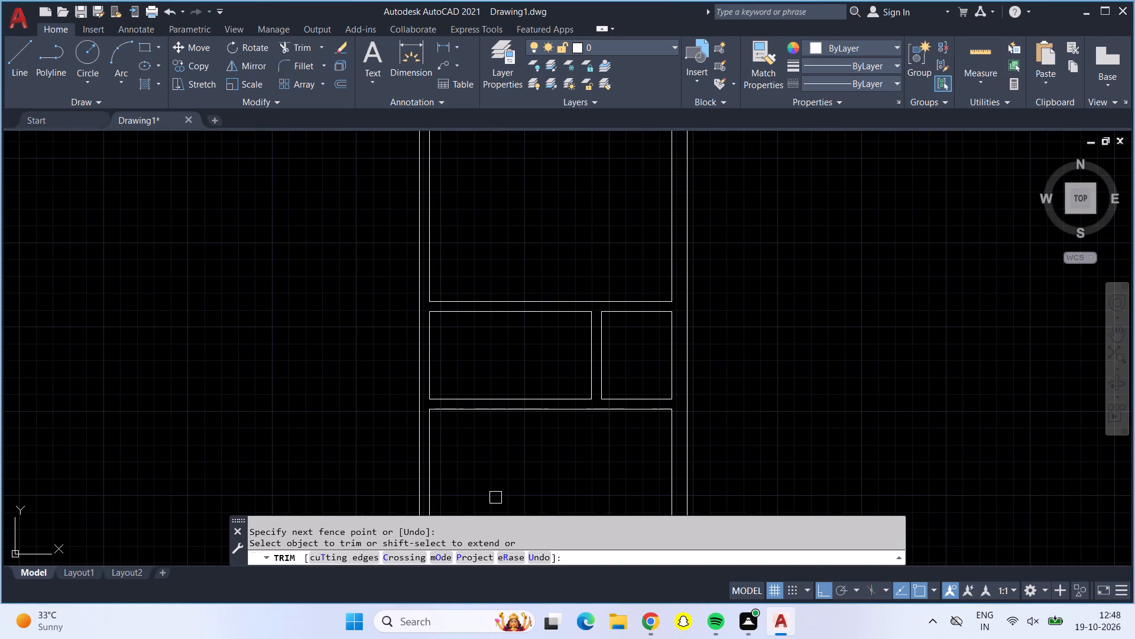
middle_click_drag(497, 479, 491, 302)
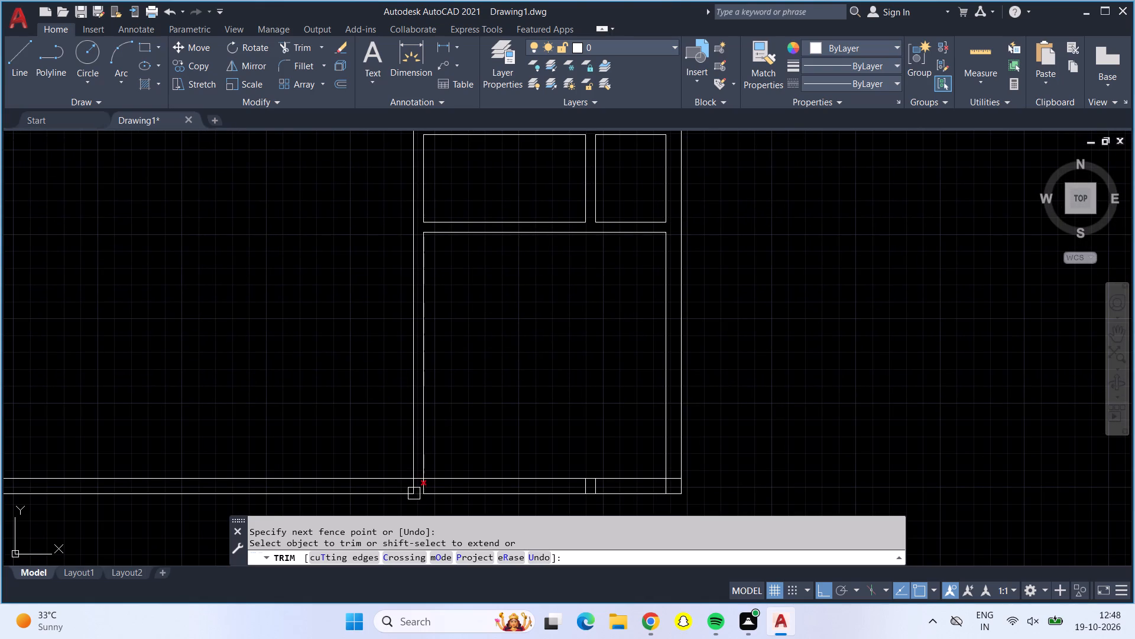
scroll(416, 486, "up", 6)
left_click_drag(307, 471, 387, 380)
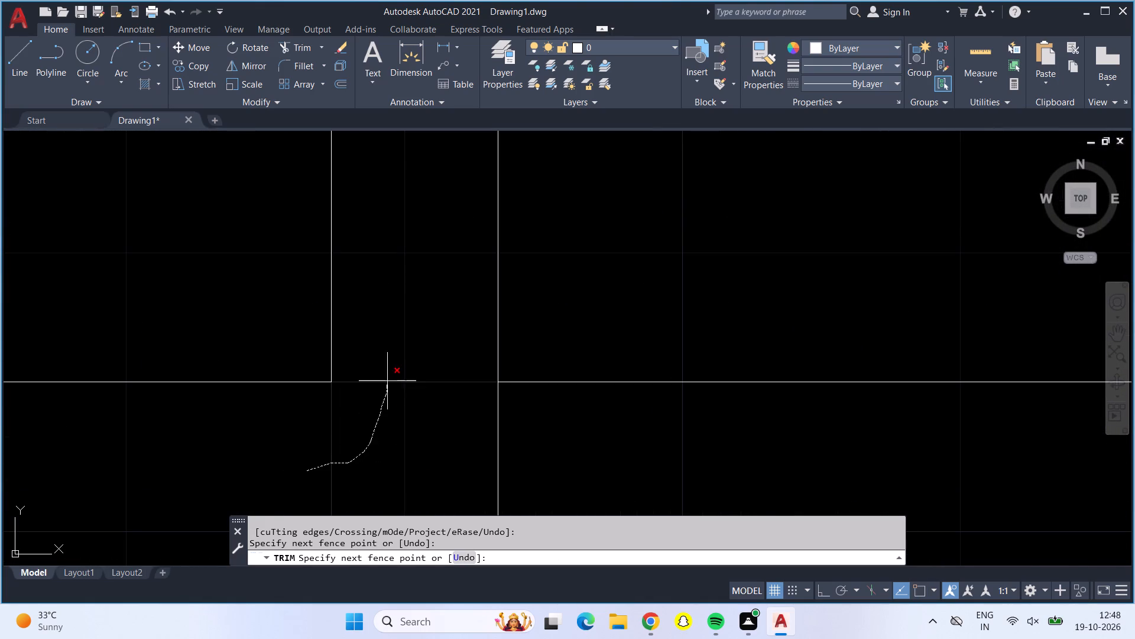
left_click_drag(387, 380, 523, 454)
Trim the leftover partition stubs inside the bottom outer wall and the overlapping lines at the lower-right outer corner.
scroll(514, 459, "down", 4)
middle_click_drag(563, 396, 482, 382)
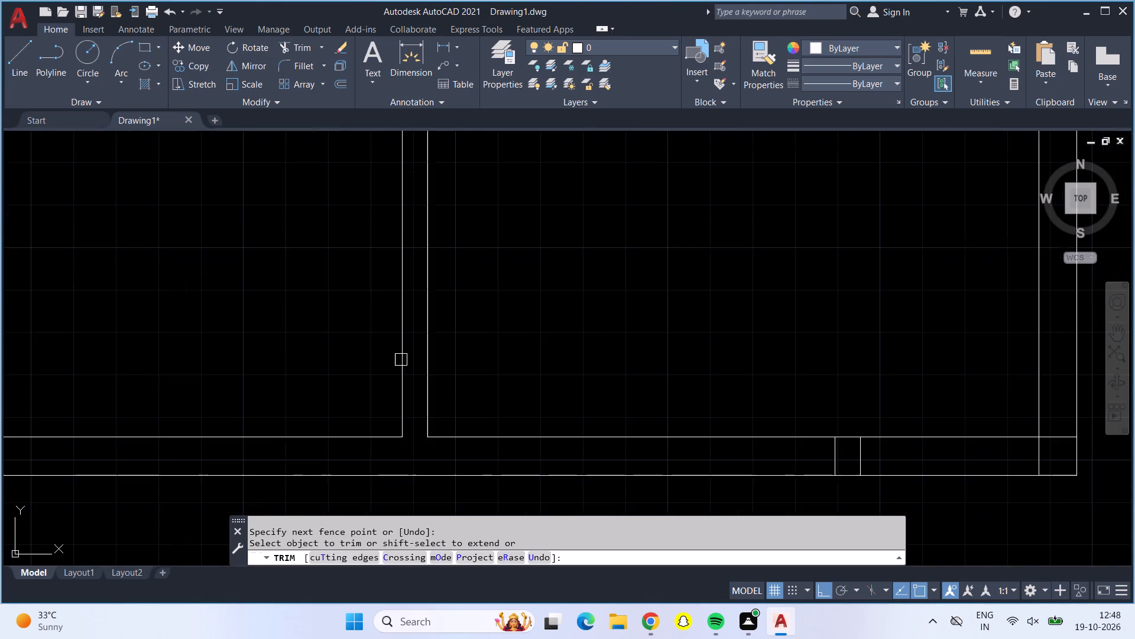
middle_click_drag(617, 314, 365, 314)
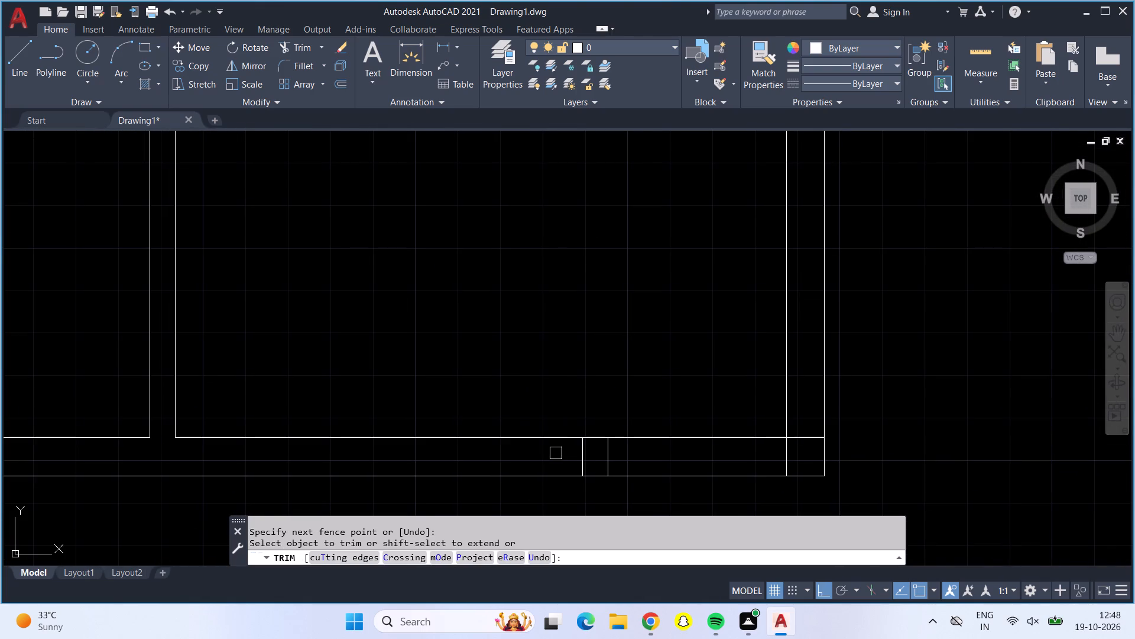
left_click_drag(556, 453, 648, 454)
left_click_drag(802, 432, 779, 468)
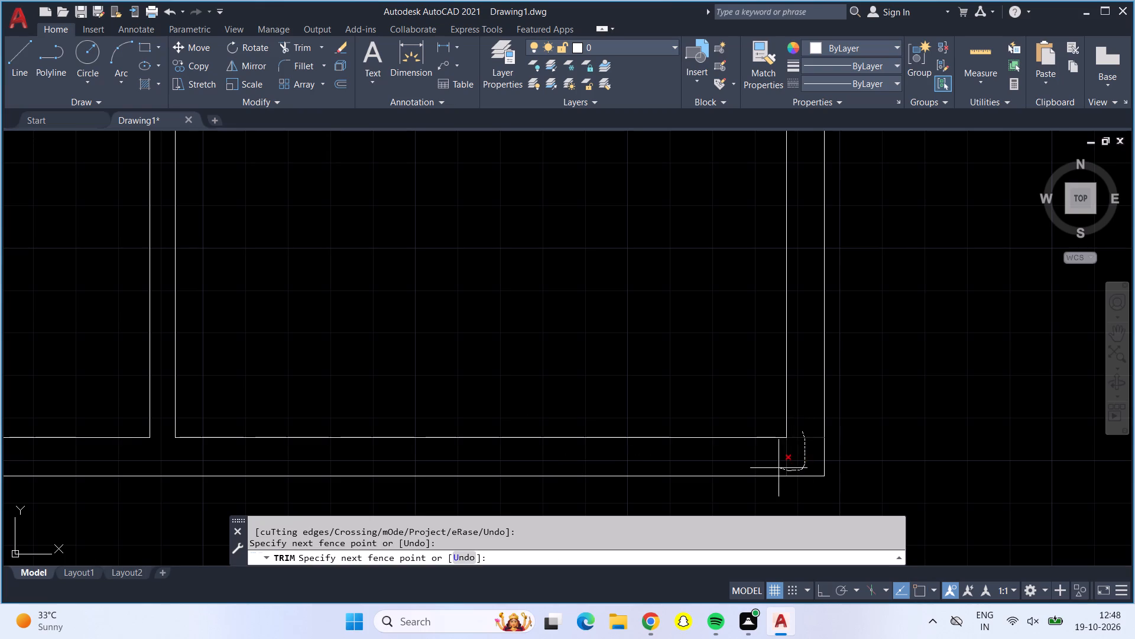
left_click_drag(779, 468, 779, 467)
Trim the overlapping lines where the long vertical partition meets the top outer wall.
scroll(777, 467, "down", 3)
middle_click_drag(695, 333, 731, 488)
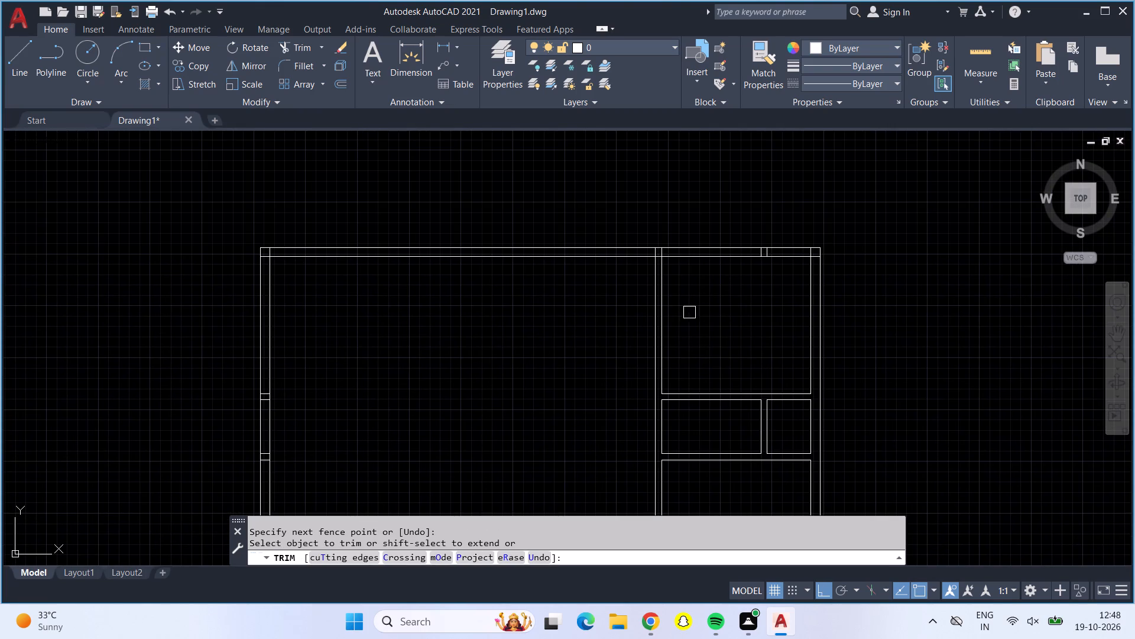
scroll(665, 243, "up", 5)
left_click_drag(513, 310, 592, 350)
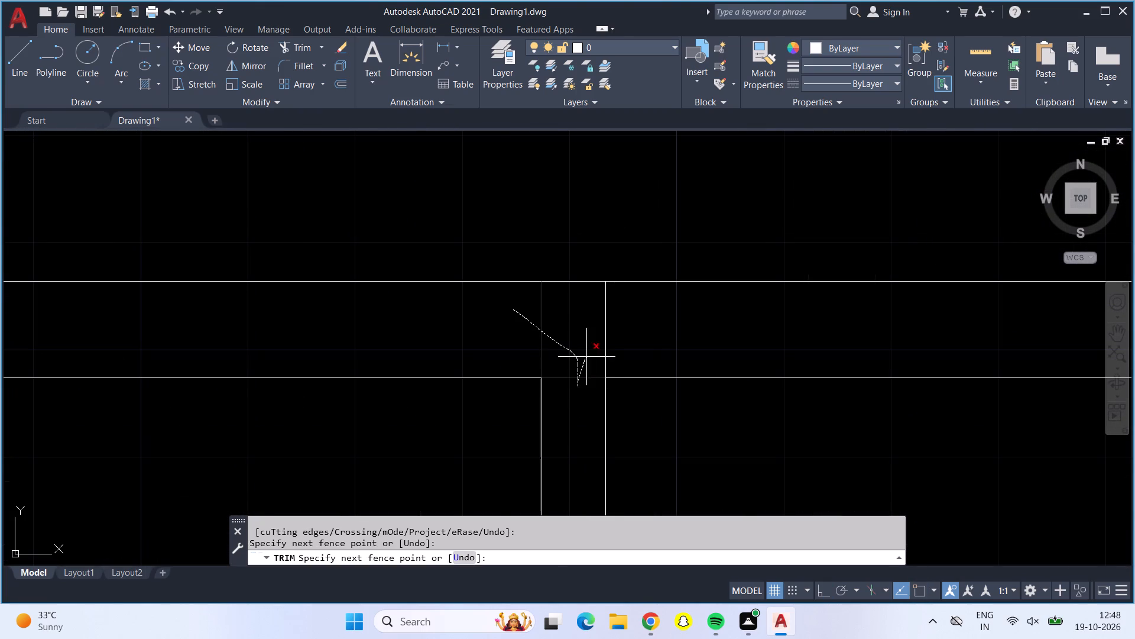
left_click_drag(592, 350, 646, 339)
Trim the two leftover partition stubs inside the top outer wall above the upper-right room.
scroll(653, 376, "down", 3)
middle_click_drag(706, 395, 652, 393)
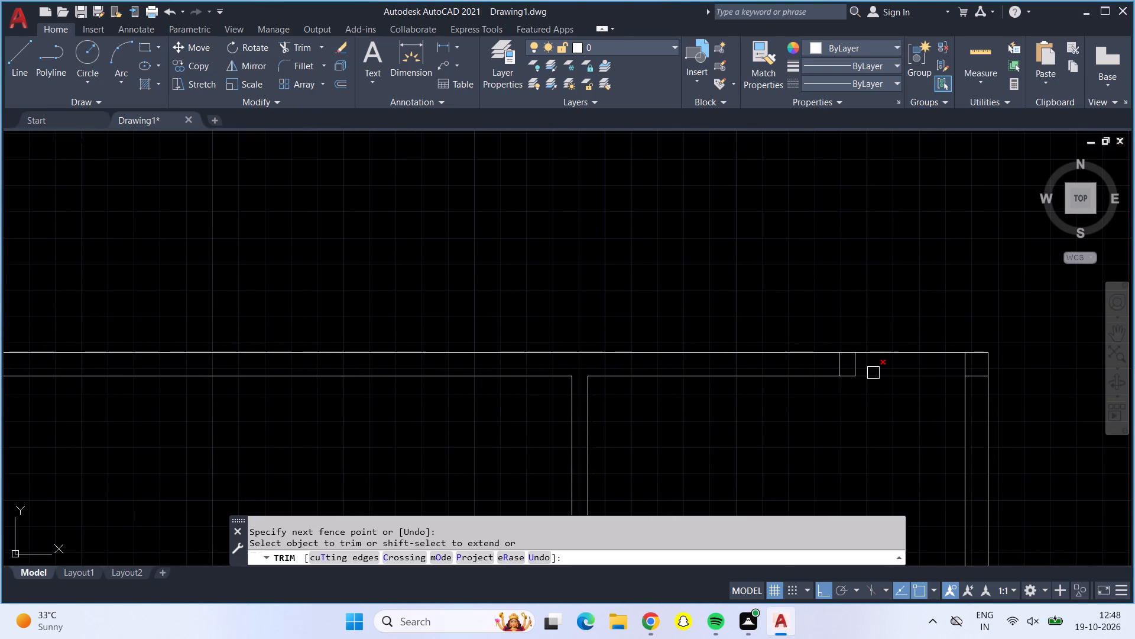
scroll(857, 362, "up", 4)
left_click_drag(904, 360, 574, 363)
scroll(644, 388, "down", 4)
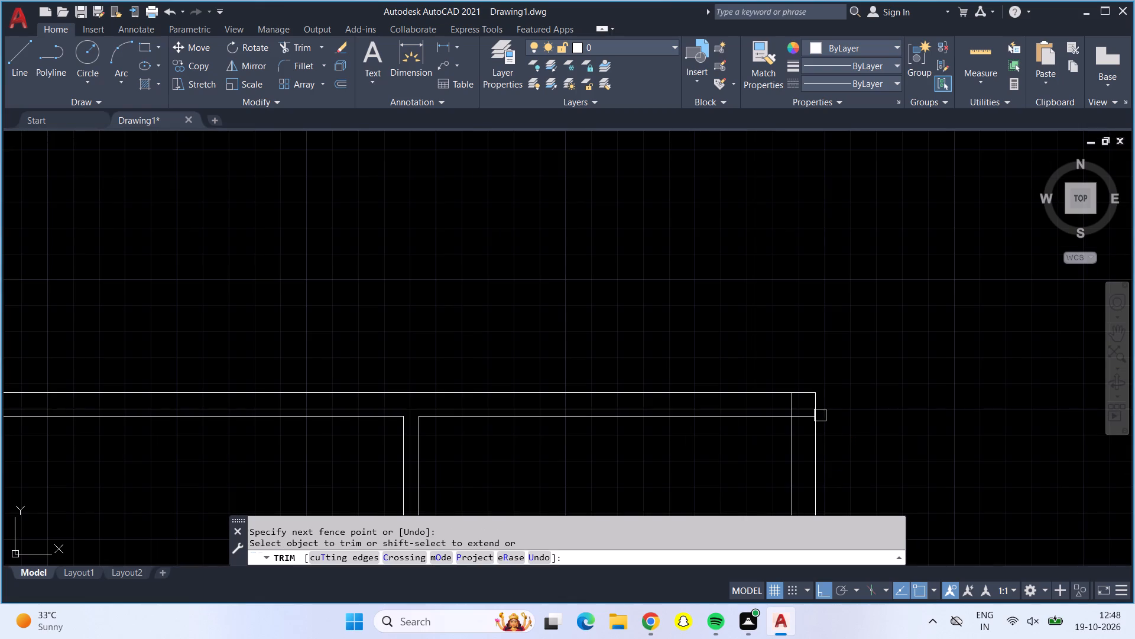
Trim the overlapping wall lines at the upper-right outer corner of the plan.
scroll(819, 409, "up", 5)
left_click_drag(505, 364, 610, 502)
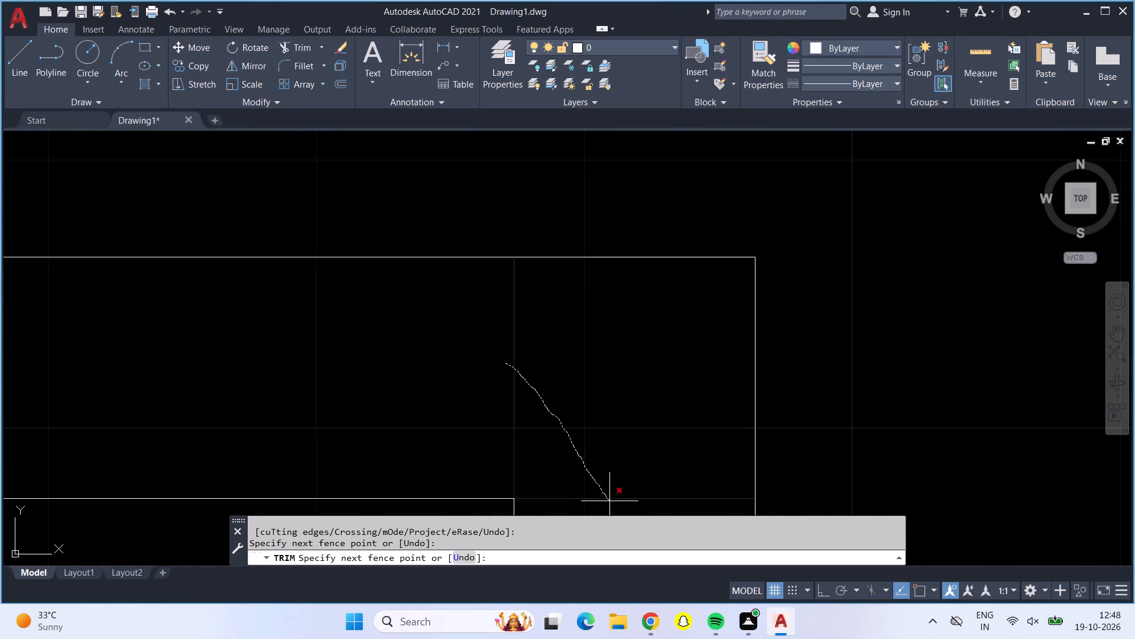
left_click_drag(610, 502, 615, 496)
scroll(621, 479, "down", 5)
middle_click_drag(563, 395, 683, 233)
middle_click_drag(524, 427, 533, 421)
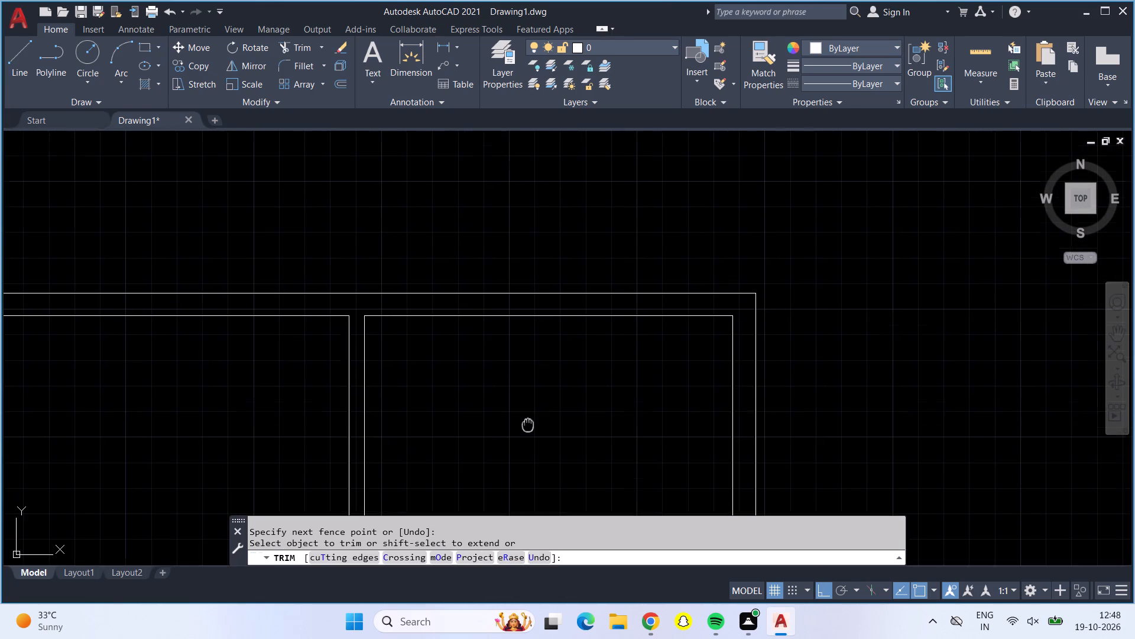
middle_click_drag(533, 421, 659, 302)
scroll(657, 373, "down", 2)
middle_click_drag(658, 376, 708, 262)
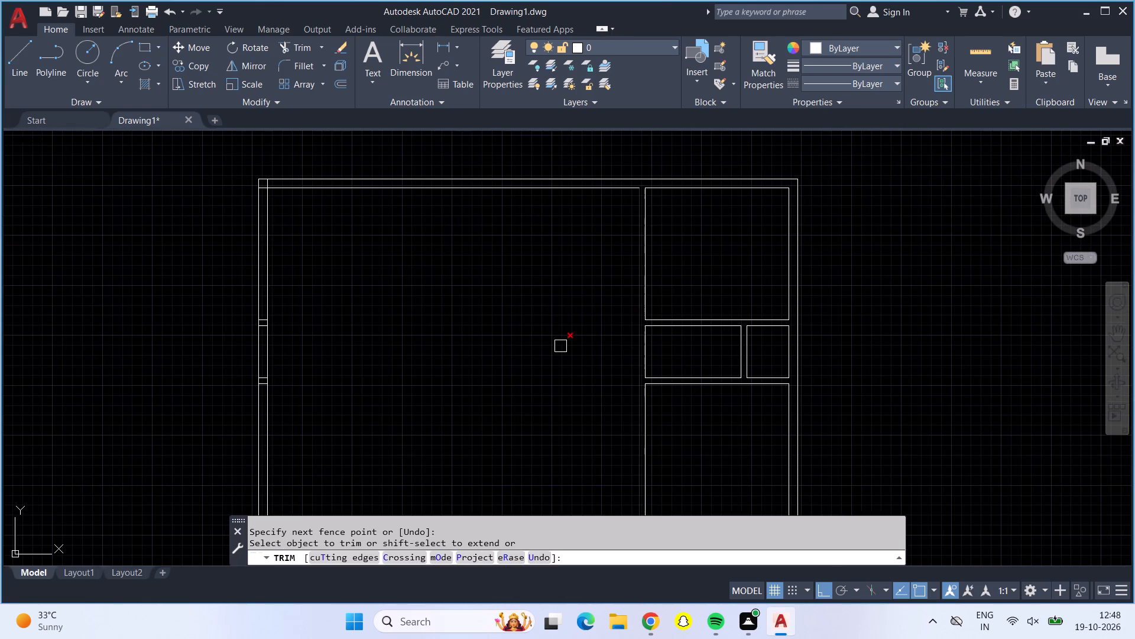
middle_click_drag(550, 346, 628, 327)
middle_click_drag(608, 362, 656, 360)
key("Escape")
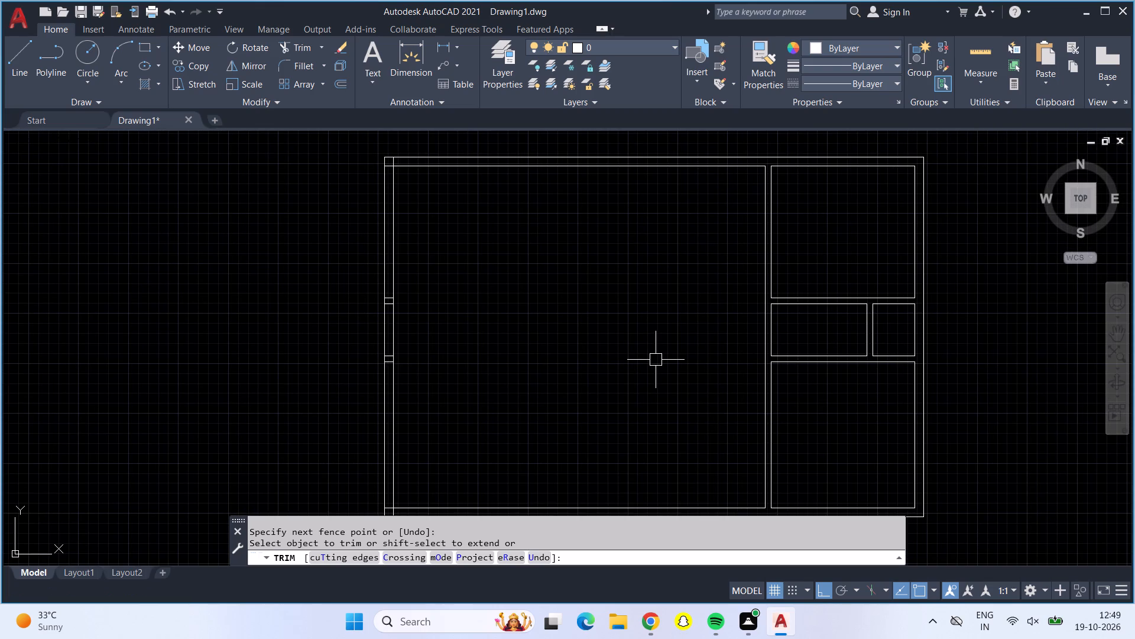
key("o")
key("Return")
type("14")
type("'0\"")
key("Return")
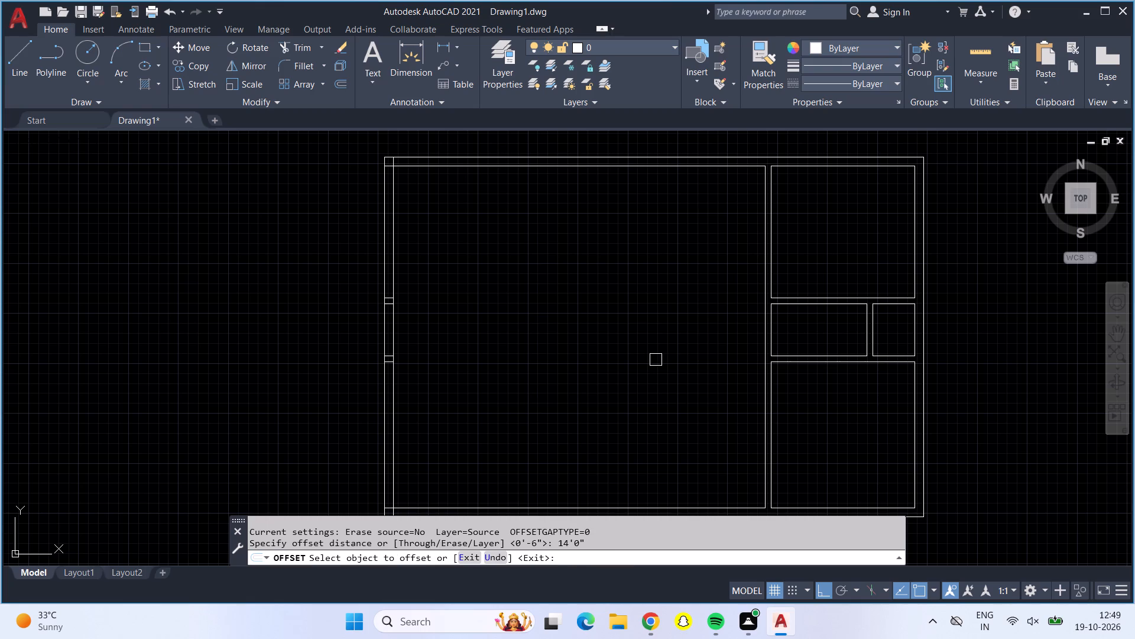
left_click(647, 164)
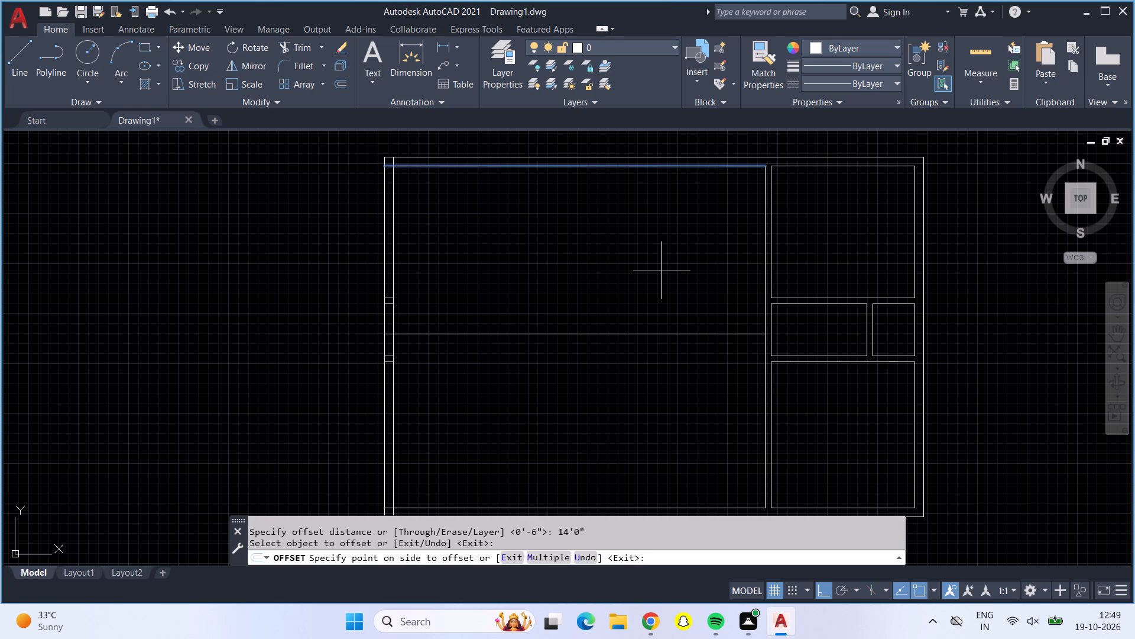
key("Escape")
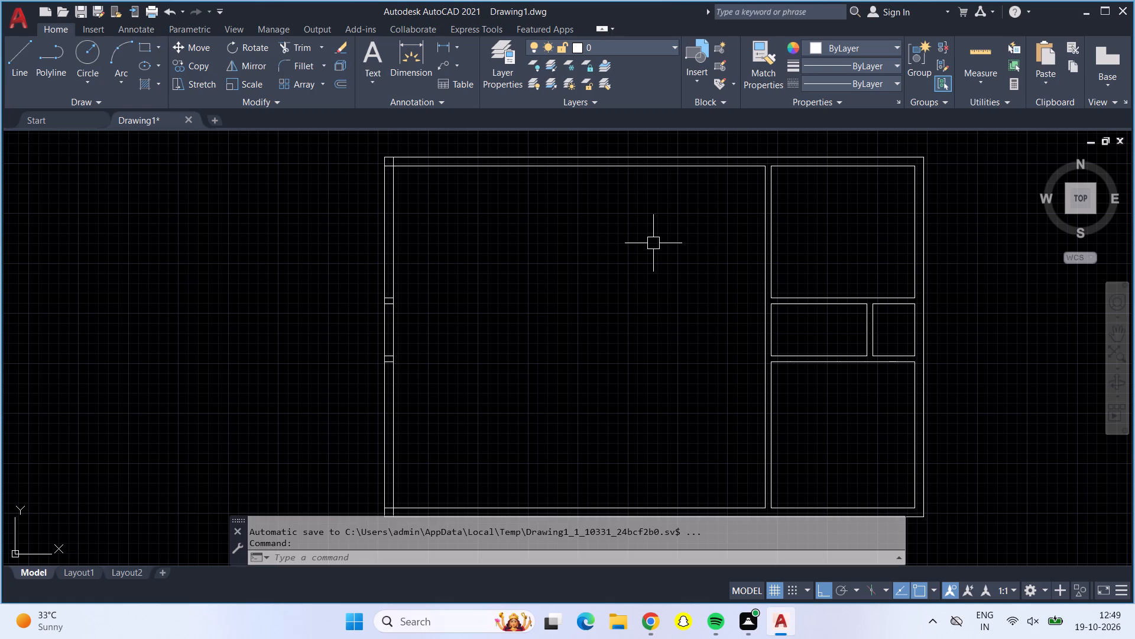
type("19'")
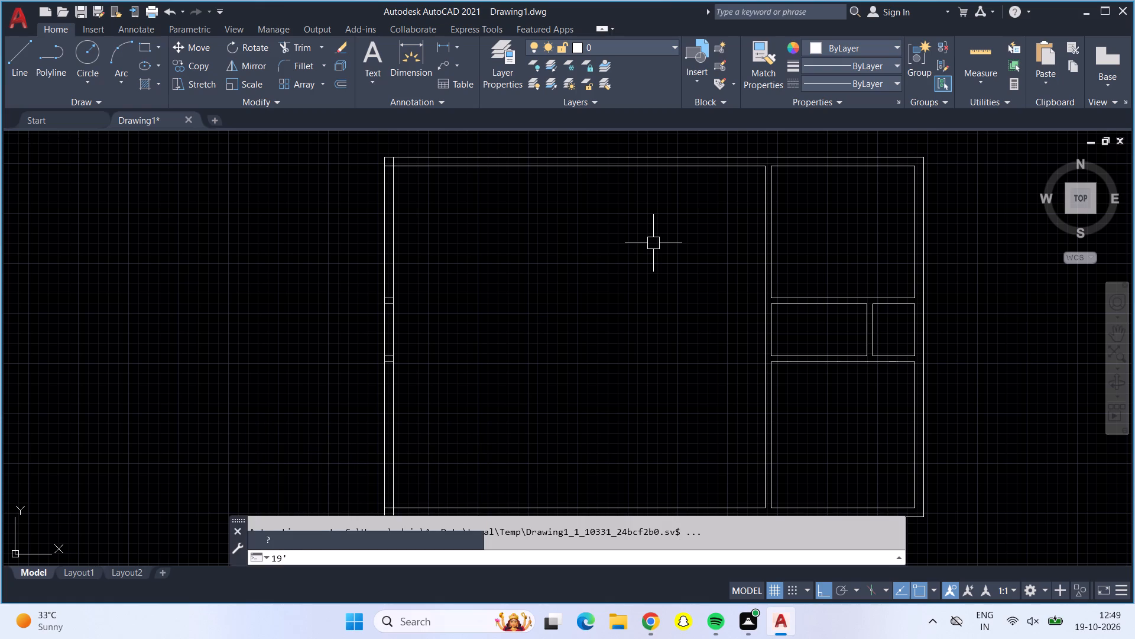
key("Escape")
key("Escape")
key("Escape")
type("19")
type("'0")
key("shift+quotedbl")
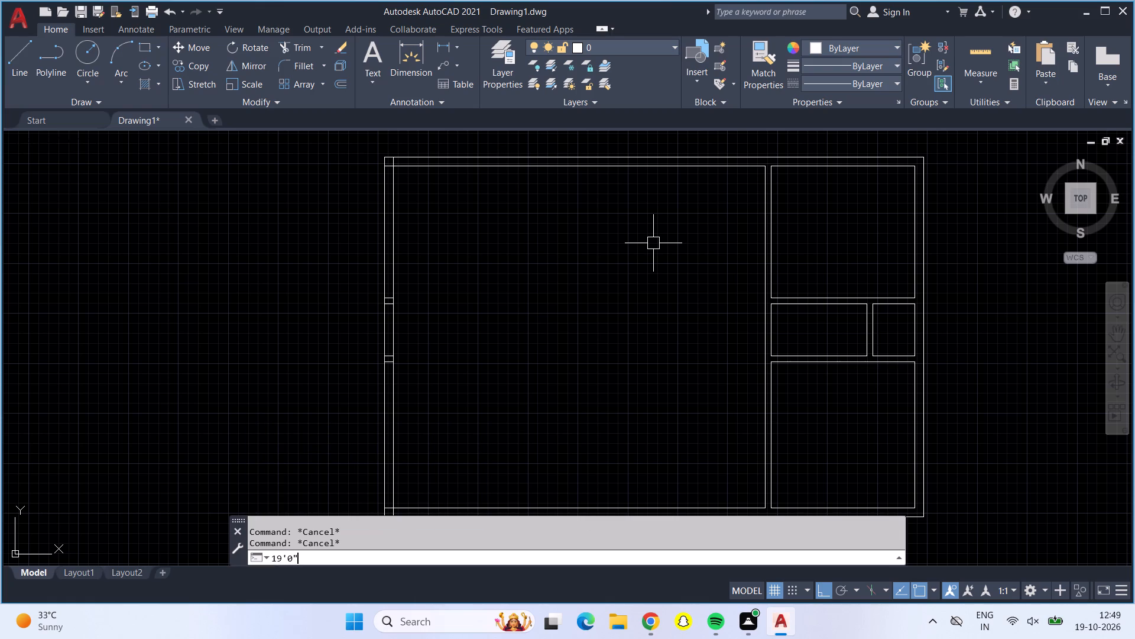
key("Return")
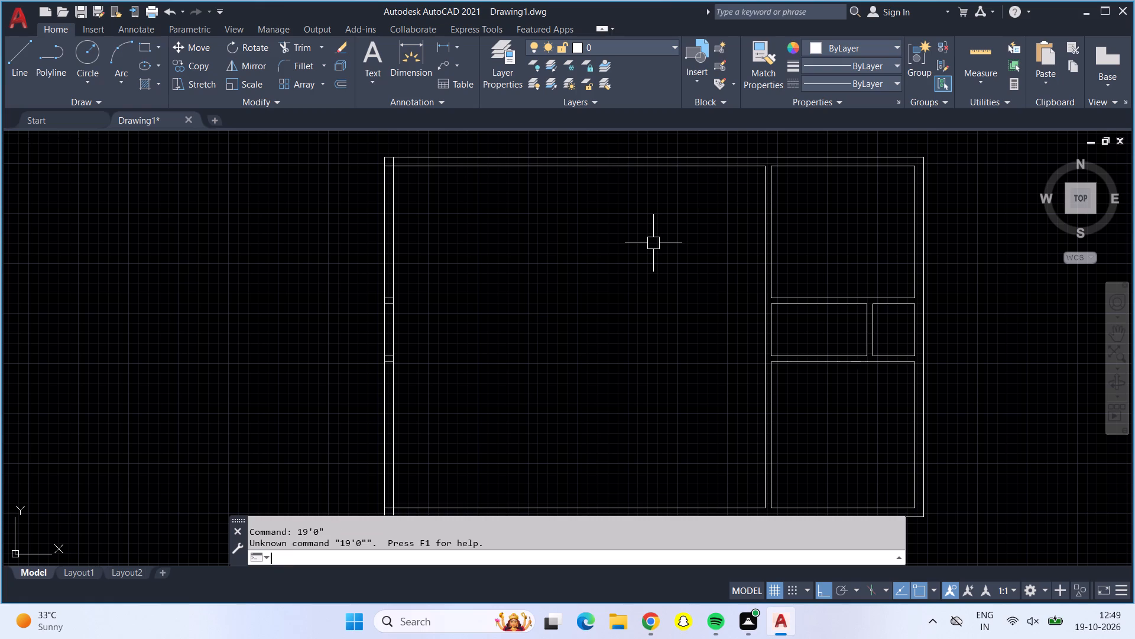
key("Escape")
Offset the top outer wall's inner line 19'0" downward across the large open area.
key("o")
key("Return")
type("19'0\"")
key("Return")
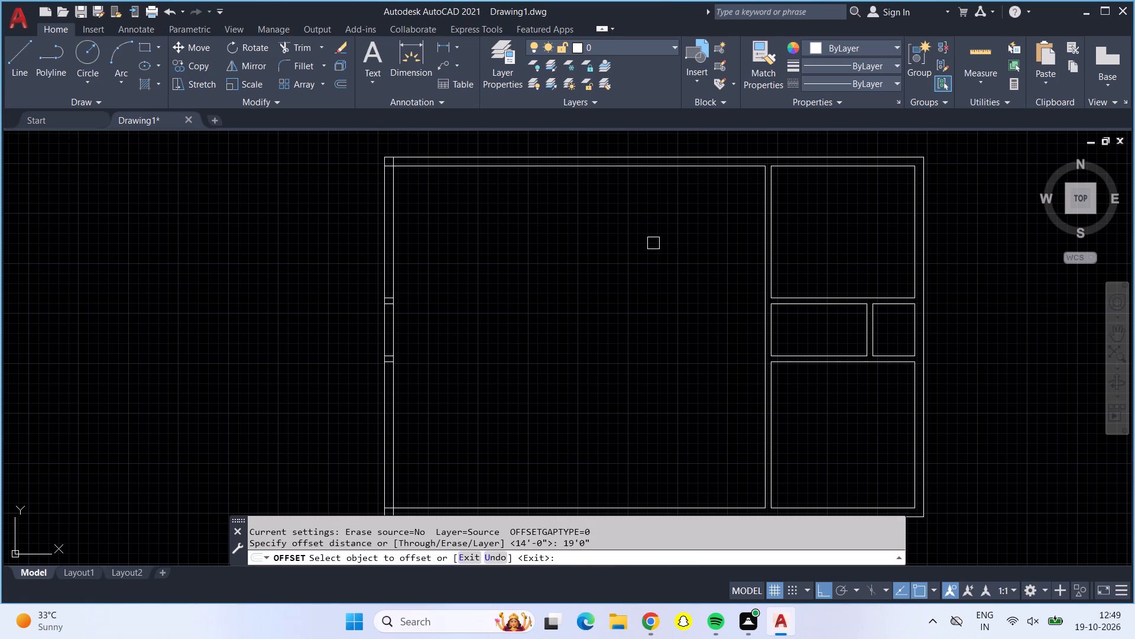
left_click(608, 164)
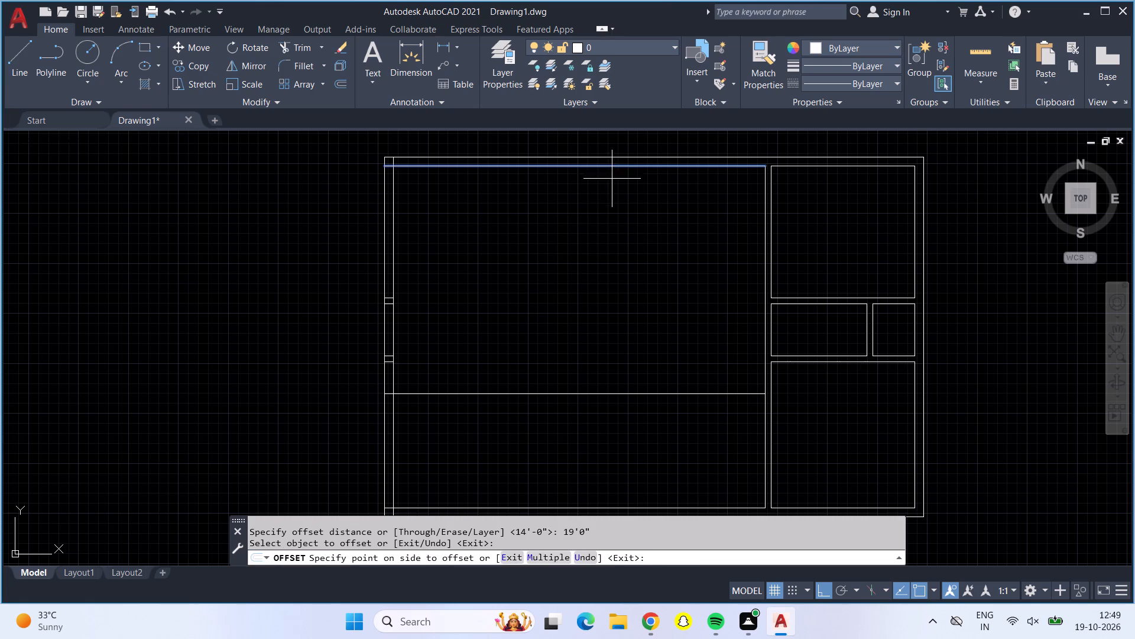
left_click_drag(649, 333, 652, 341)
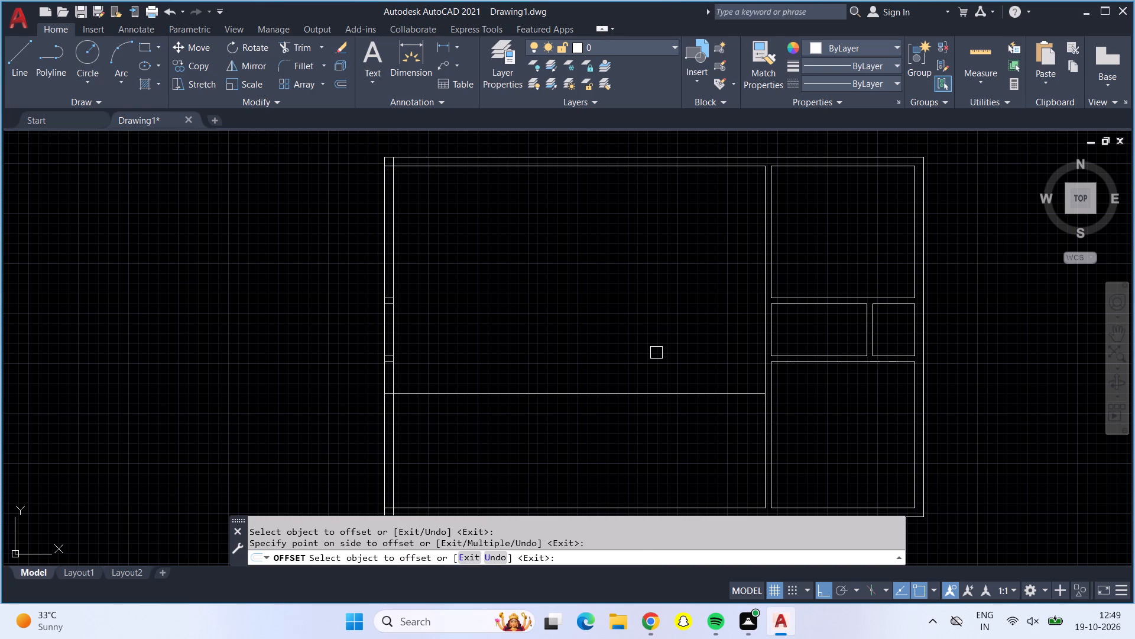
middle_click_drag(656, 353, 638, 316)
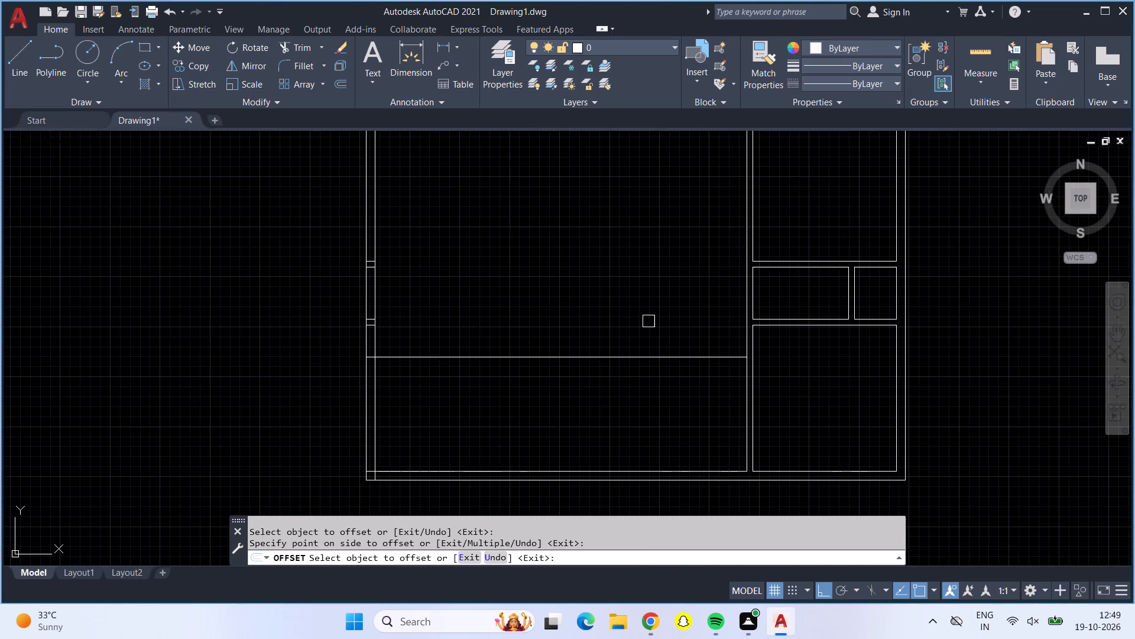
middle_click_drag(663, 322, 664, 344)
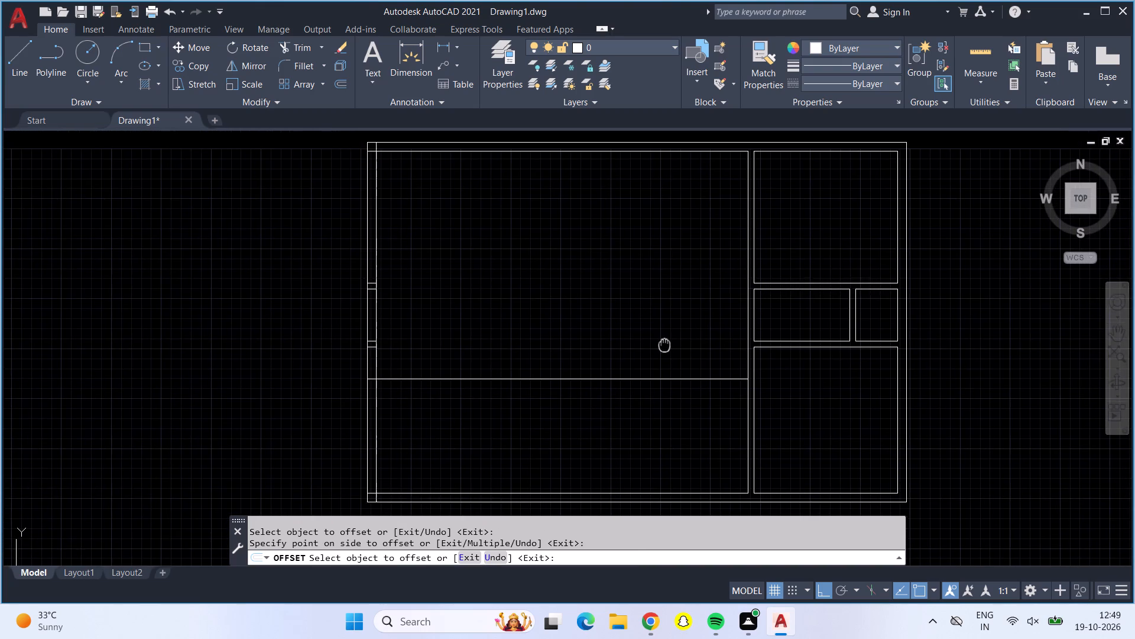
middle_click_drag(664, 344, 669, 389)
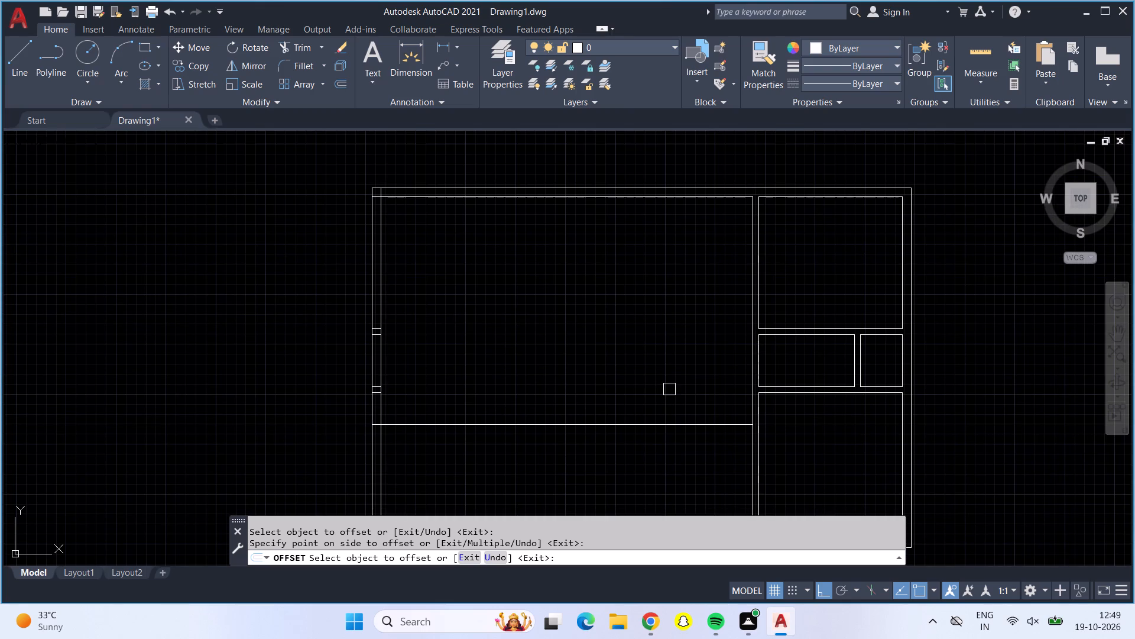
middle_click_drag(674, 390, 637, 341)
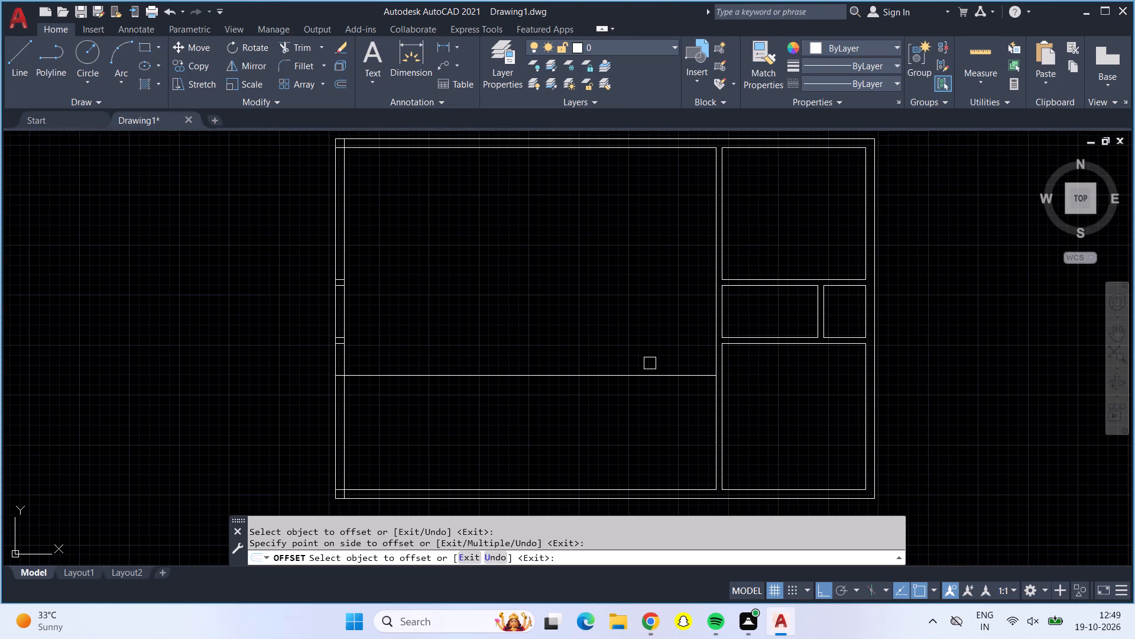
middle_click_drag(659, 350, 661, 371)
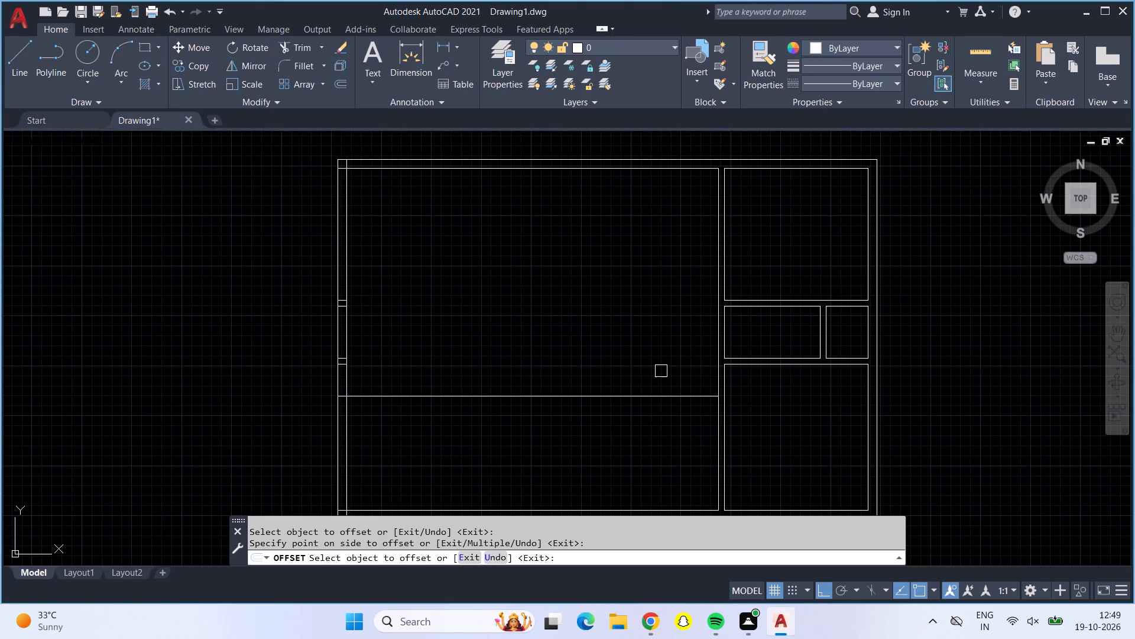
key("Escape")
Offset the top wall's inner line 14' downward and the long vertical partition's left line 14' to the left.
key("o")
key("Return")
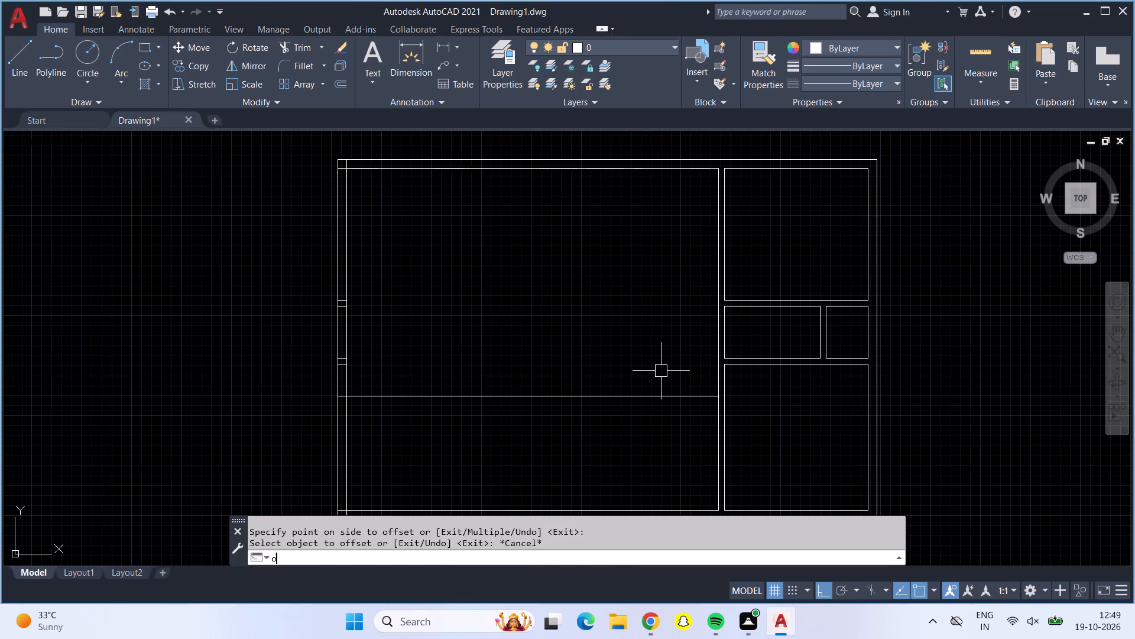
key("4")
key("BackSpace")
type("14'")
key("Return")
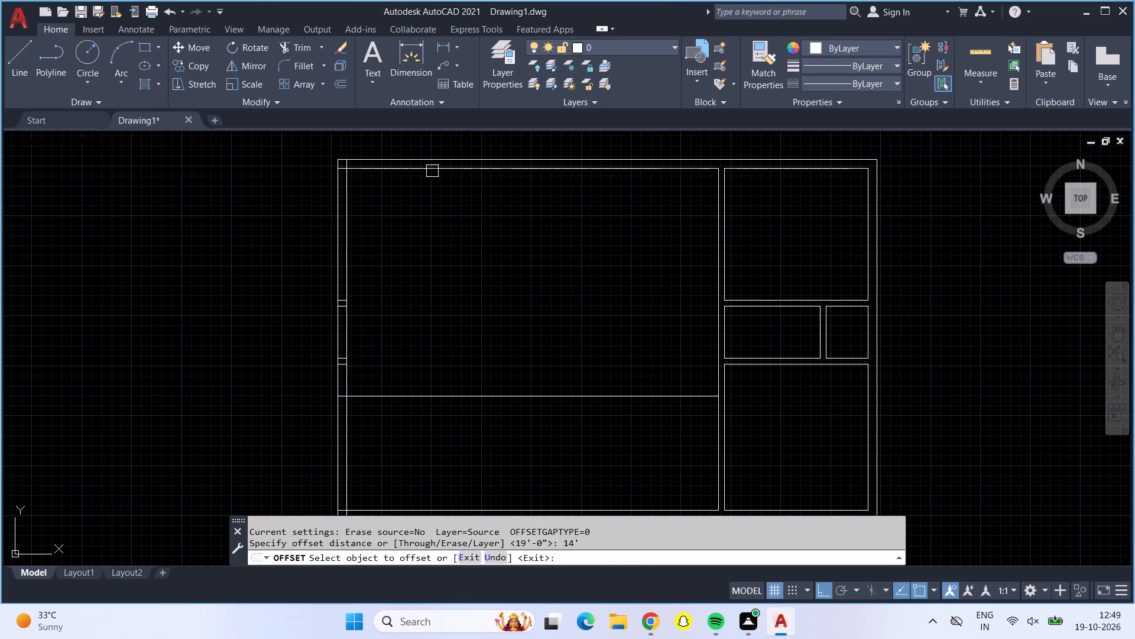
left_click(435, 170)
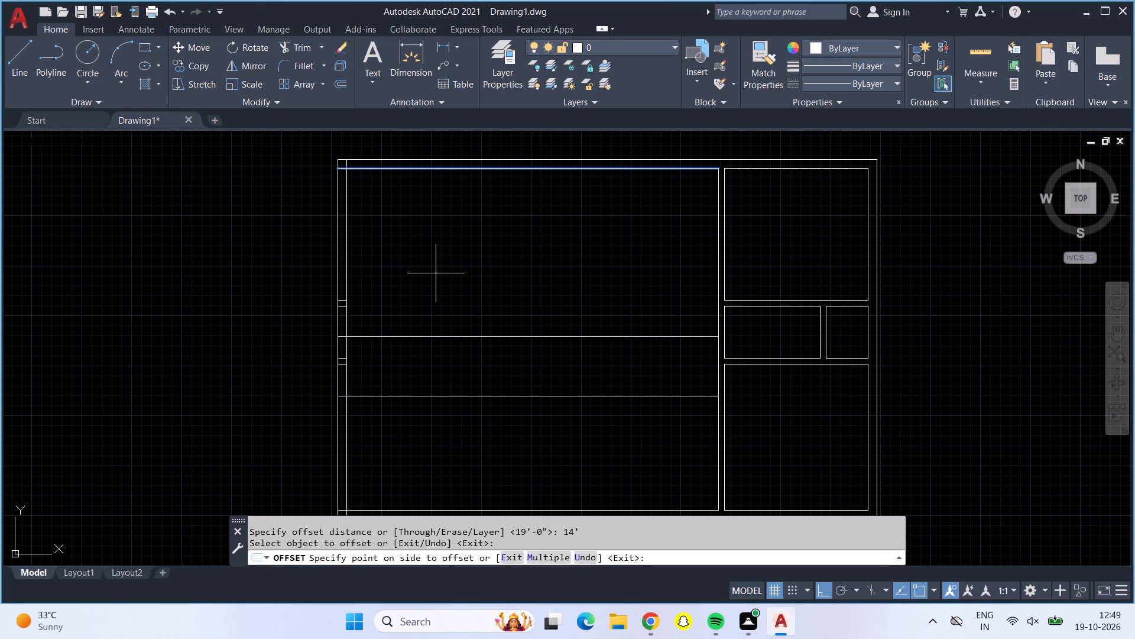
left_click(436, 273)
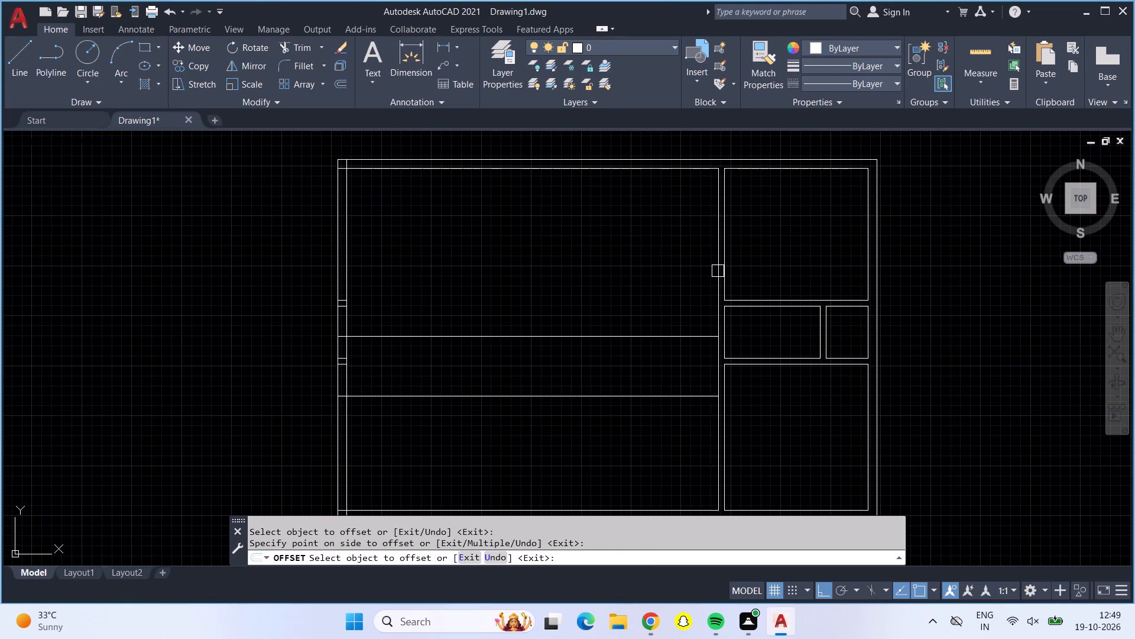
left_click(714, 272)
left_click(609, 262)
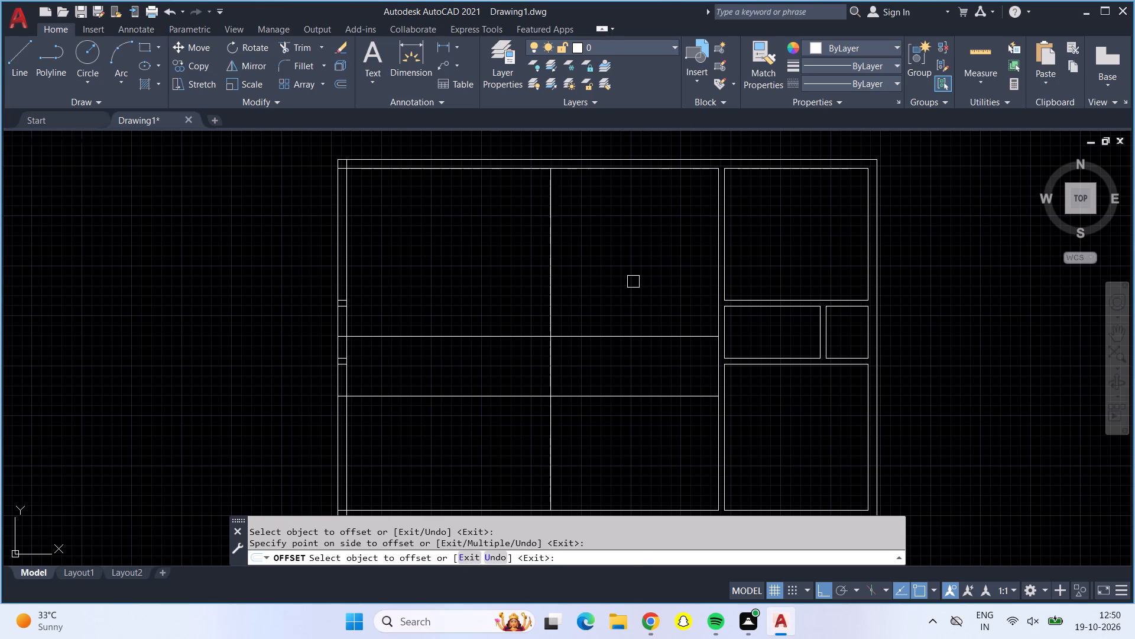
scroll(634, 282, "down", 1)
middle_click_drag(634, 282, 576, 316)
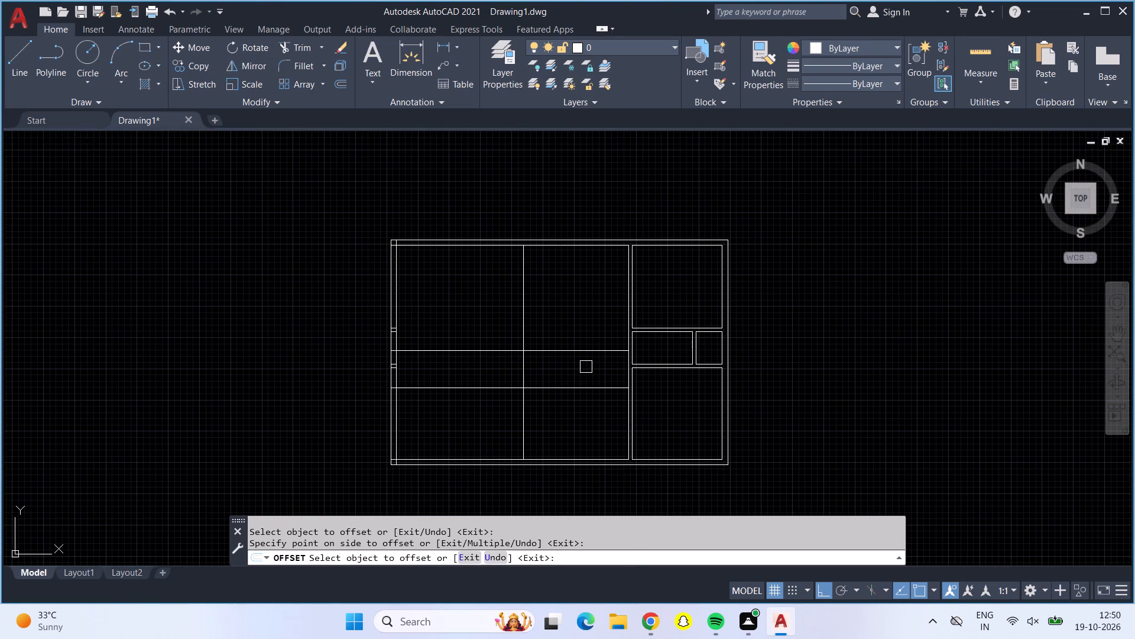
middle_click_drag(586, 367, 533, 350)
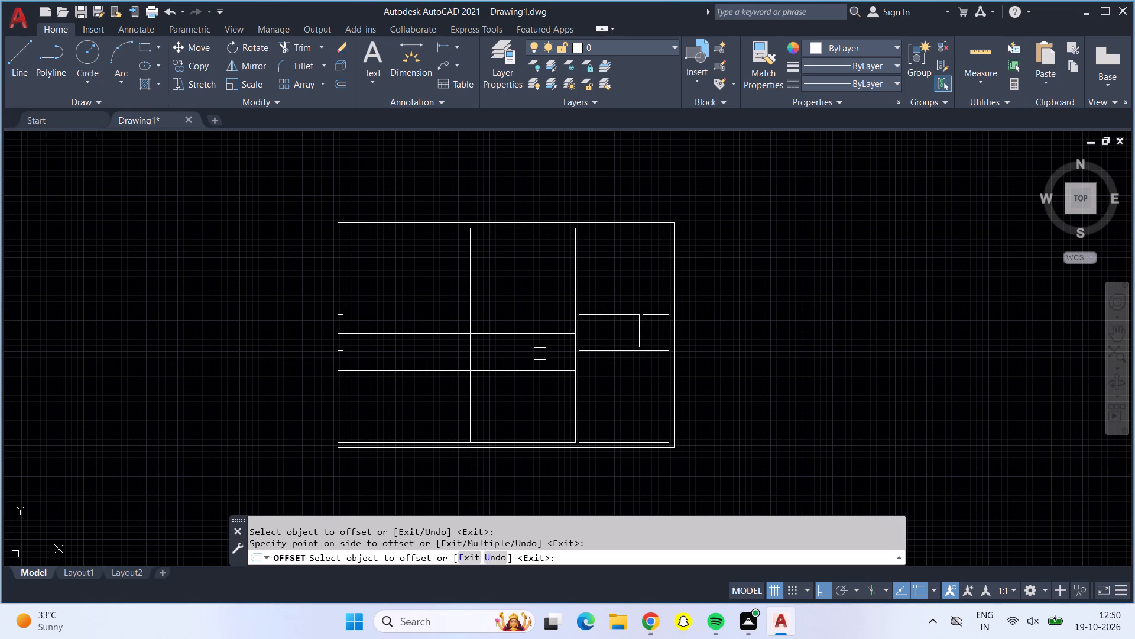
scroll(540, 354, "up", 2)
middle_click_drag(539, 357, 560, 267)
key("Escape")
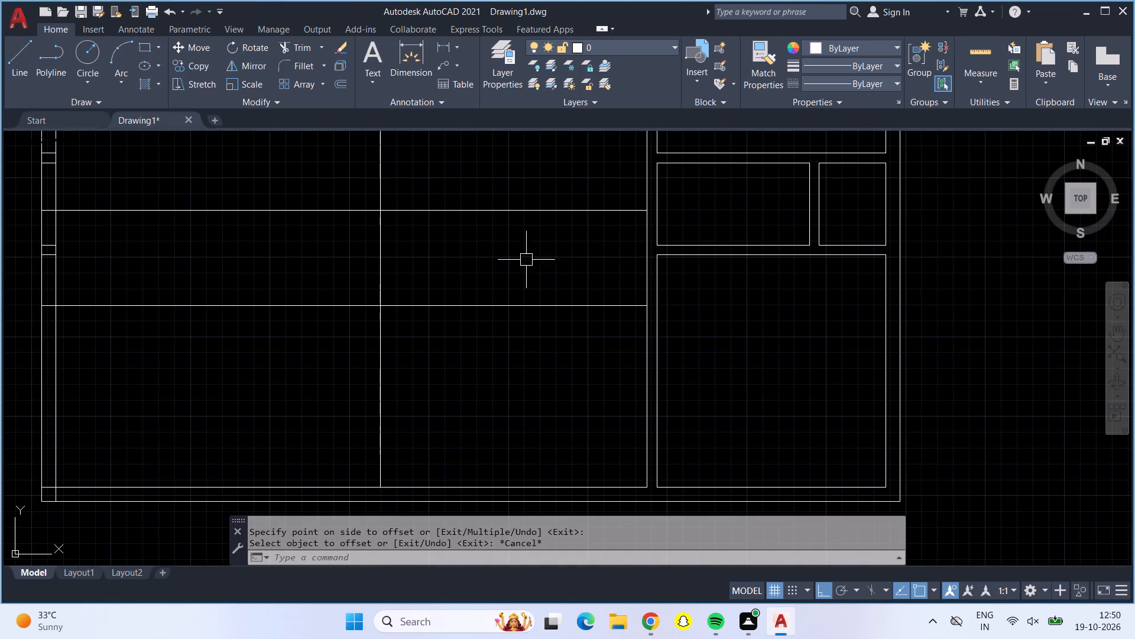
Erase the horizontal line 14' below the top wall's inner line.
left_click(540, 209)
key("Delete")
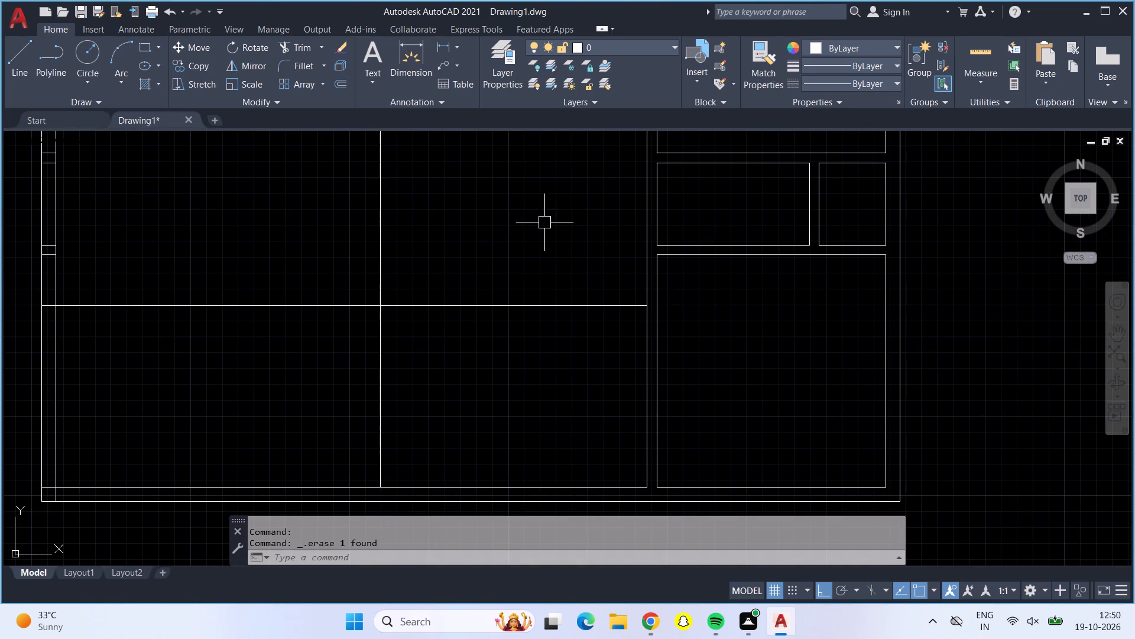
Offset the horizontal line 19' below the top wall's inner line by 4' downward.
key("o")
key("Return")
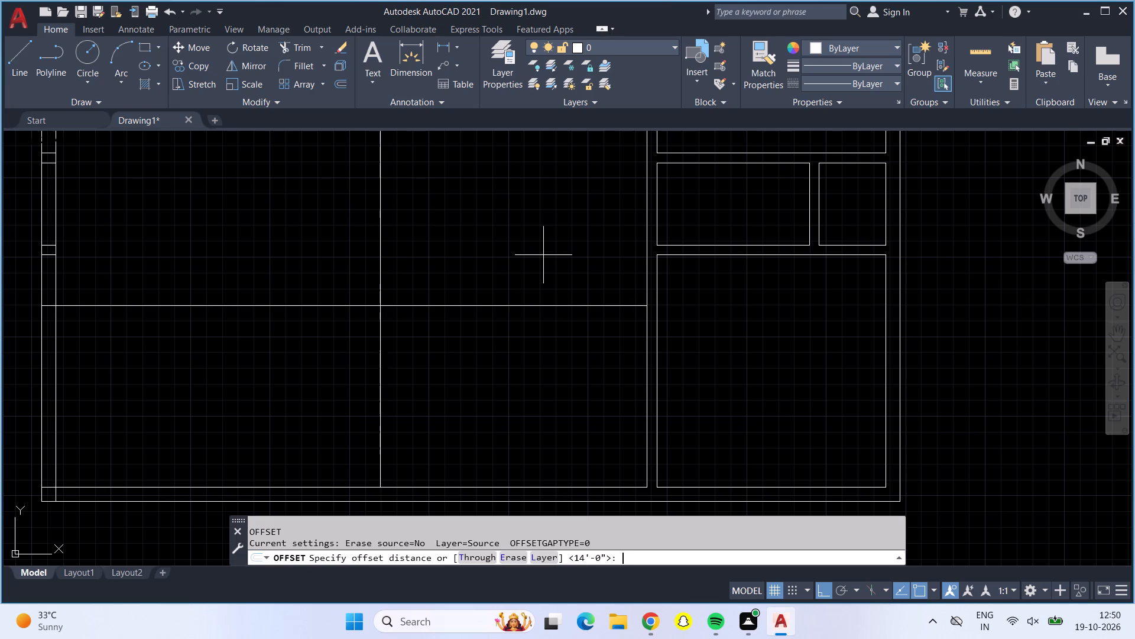
type("4'")
key("Return")
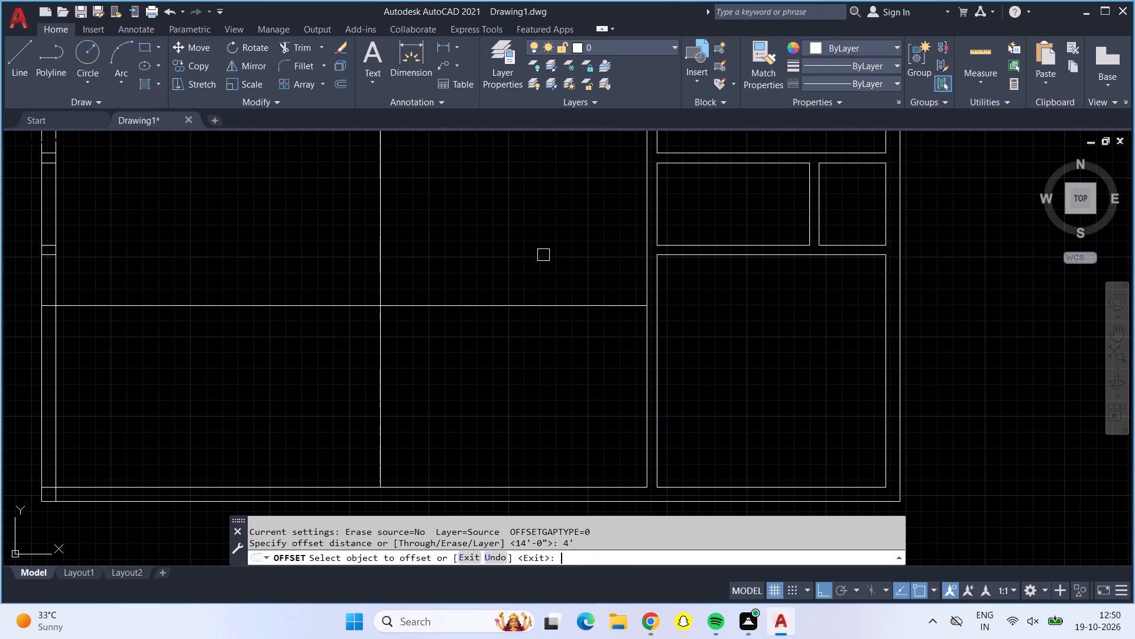
left_click(575, 308)
left_click(572, 375)
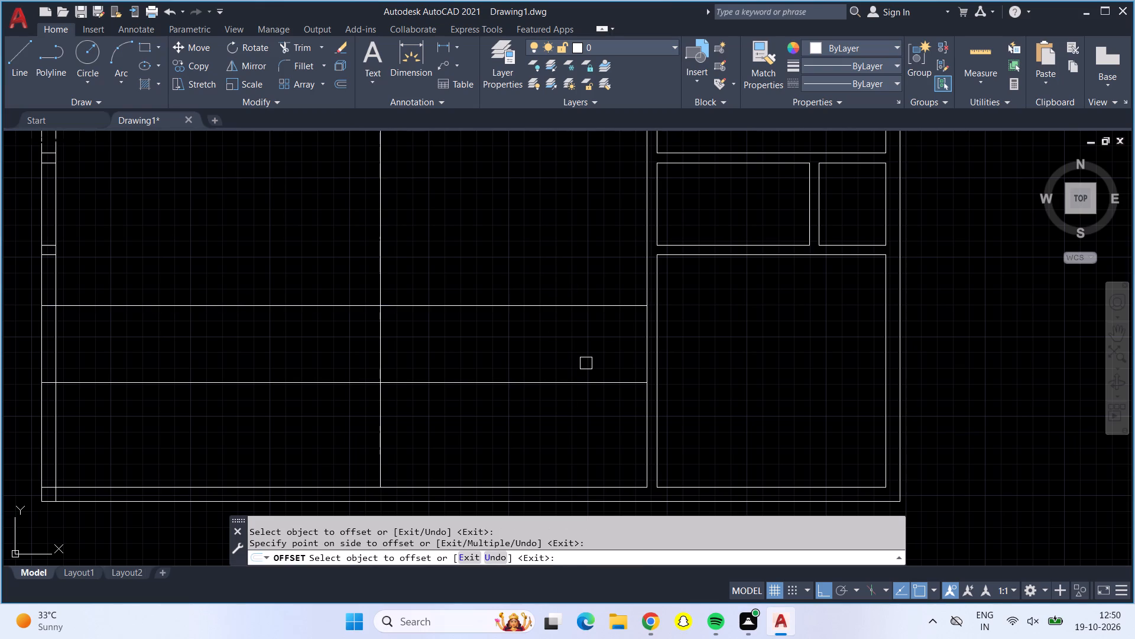
key("Escape")
Offset the upper of the two horizontal lines in the open area 6" downward to form a partition wall.
key("o")
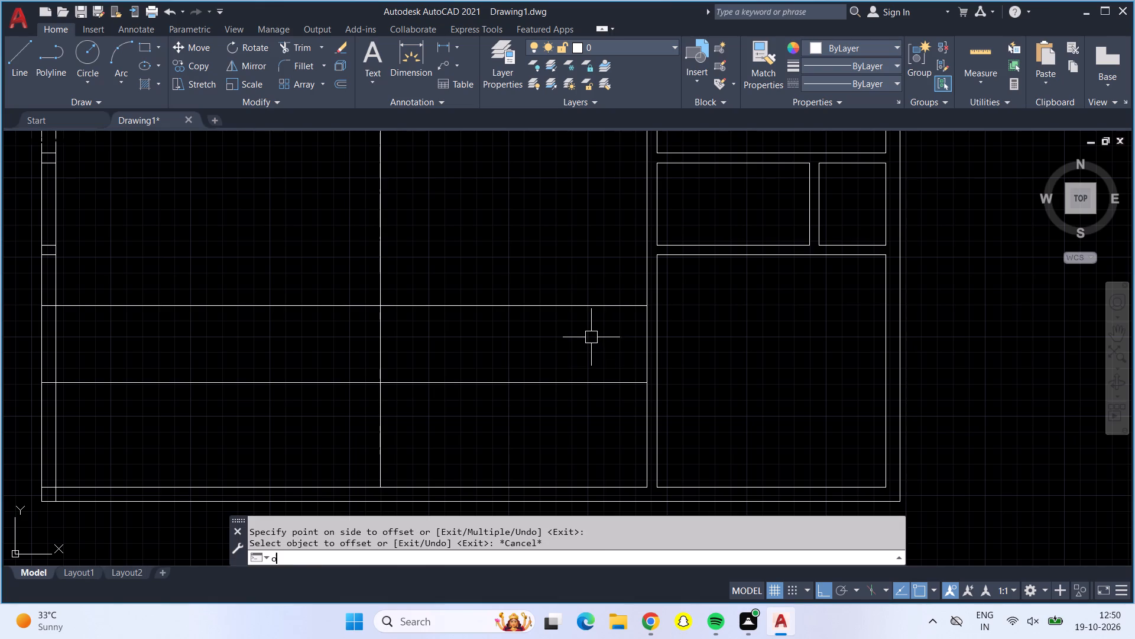
key("Return")
type("6\"")
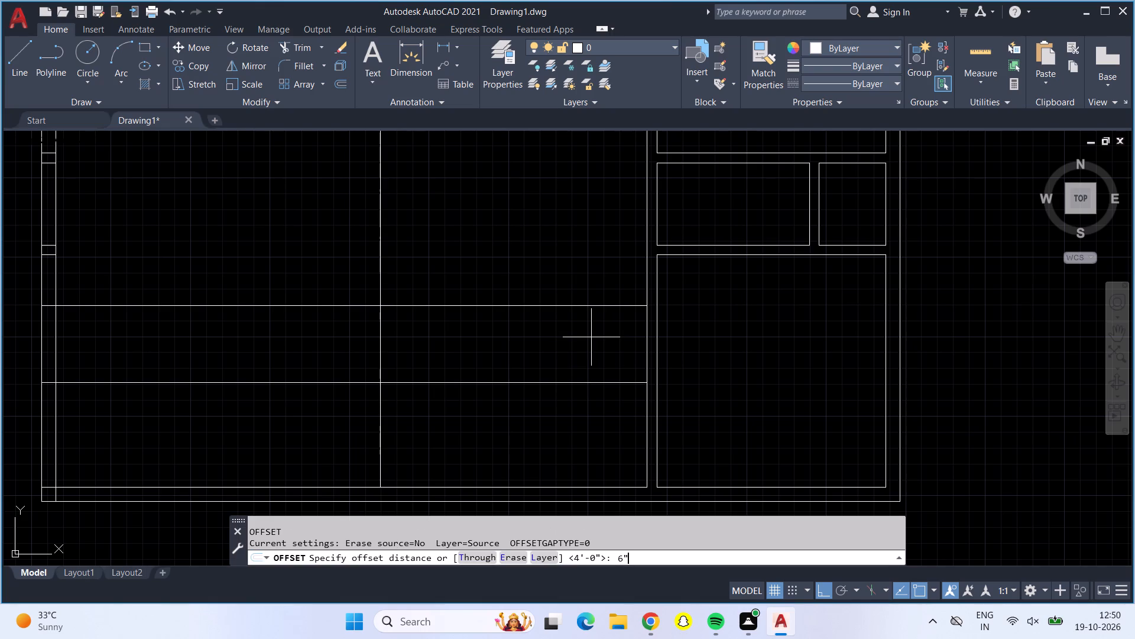
key("Return")
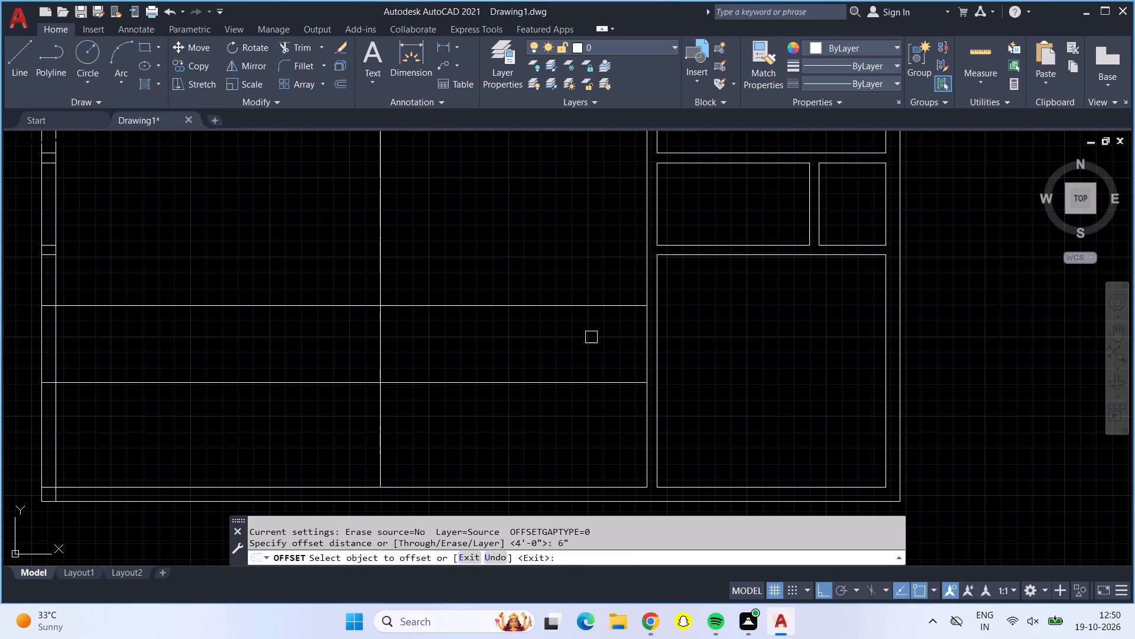
left_click(601, 306)
left_click(597, 343)
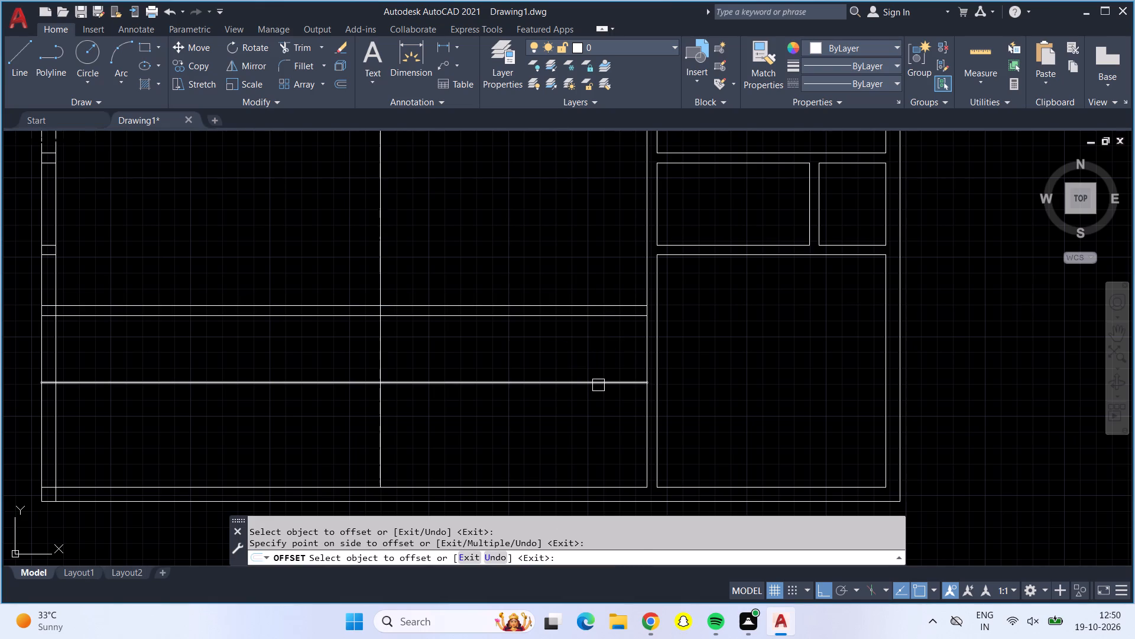
key("Escape")
Erase the single horizontal line below the 6" horizontal partition wall in the open area.
left_click(592, 382)
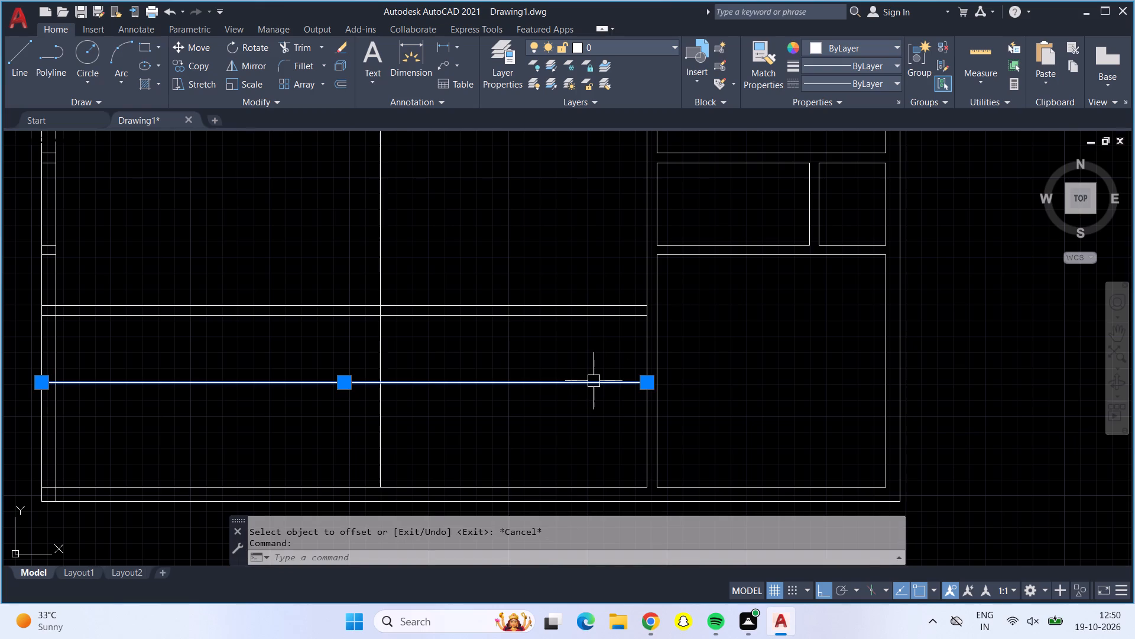
key("Delete")
Offset the lower line of the 6" horizontal partition wall by 4' downward.
key("o")
key("Return")
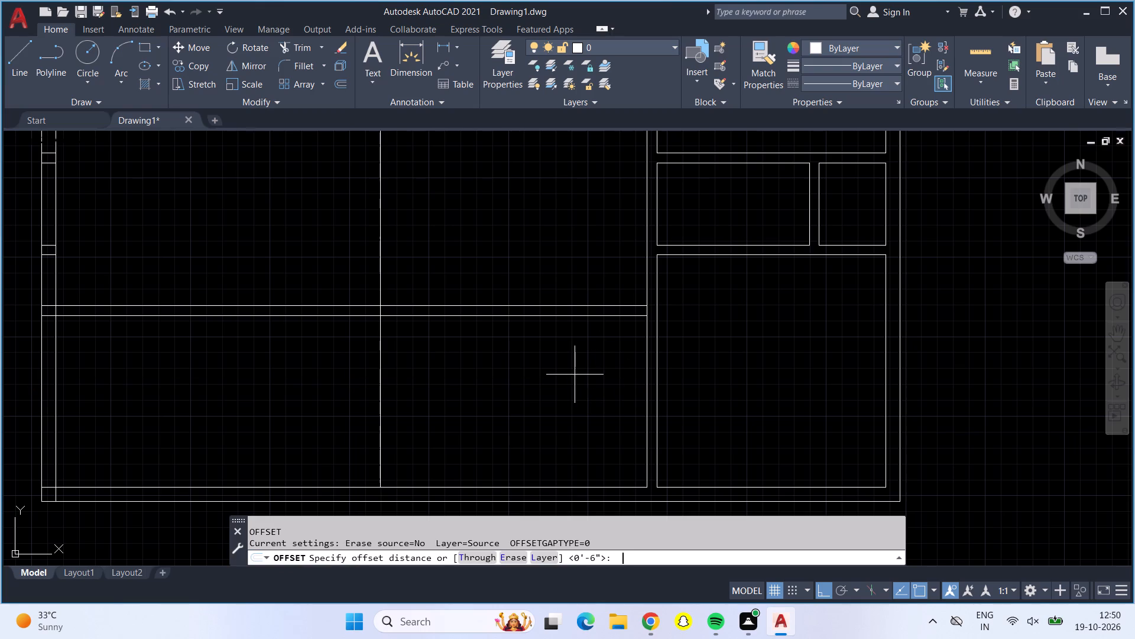
type("4'")
key("Return")
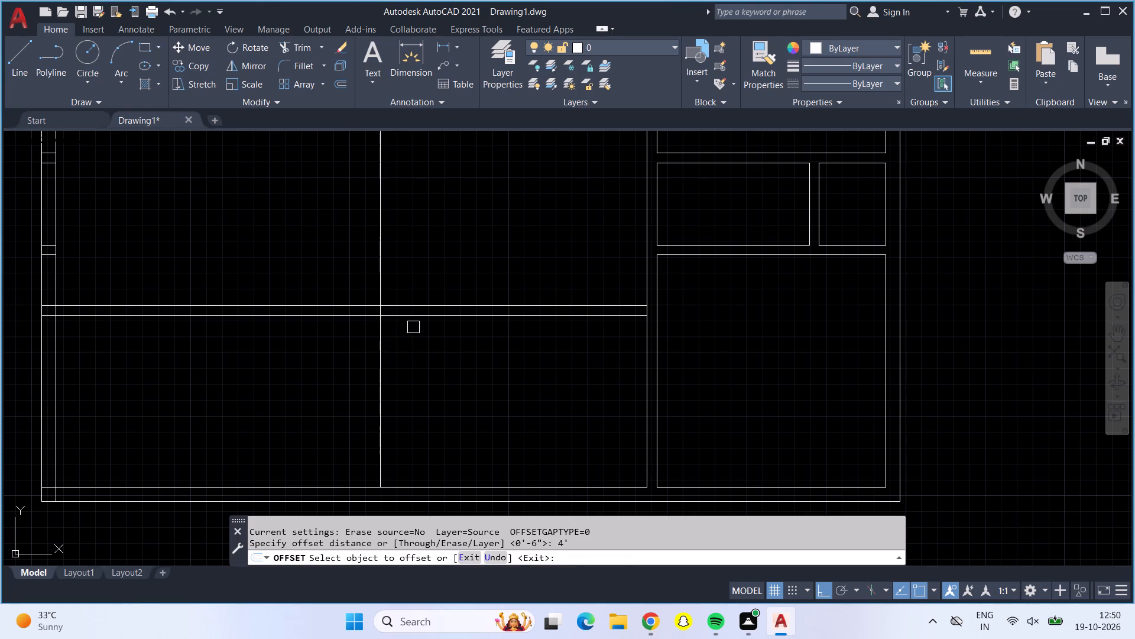
left_click_drag(420, 314, 420, 319)
left_click(436, 394)
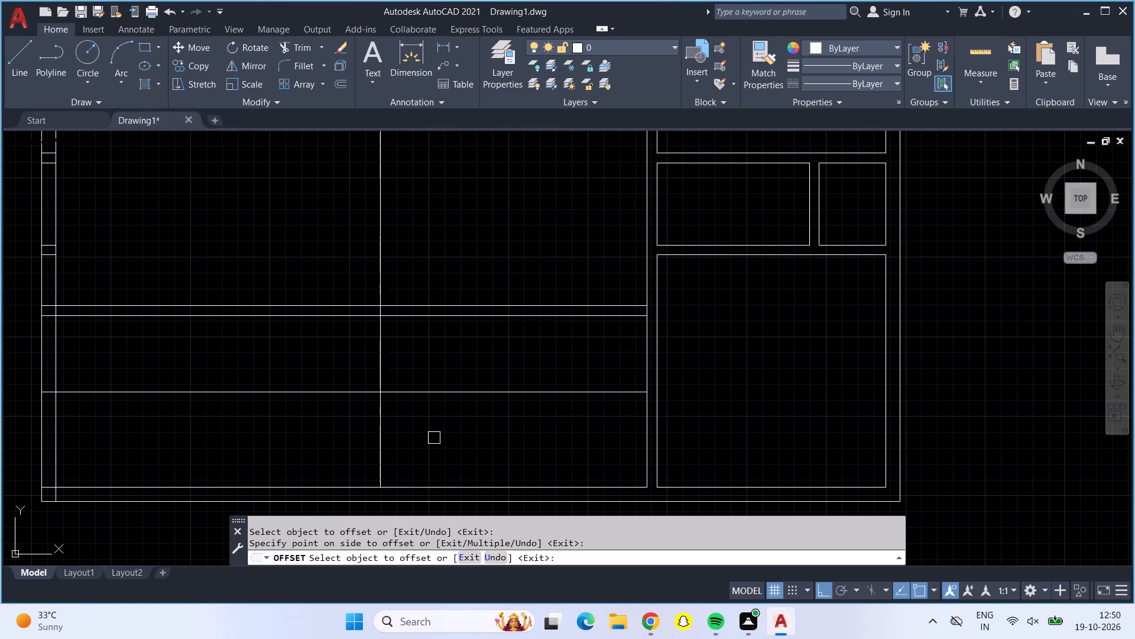
Offset the new lower horizontal line 6" downward and the single vertical line in the open area 6" to the left.
key("Escape")
key("o")
key("Return")
type("6\"")
key("Return")
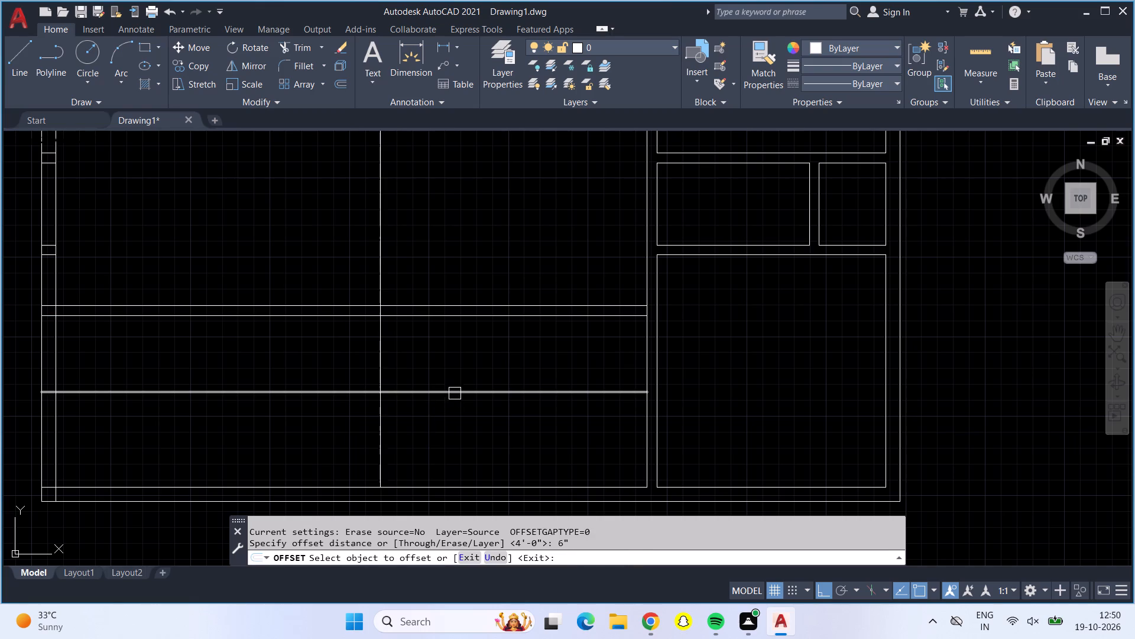
left_click(455, 389)
left_click(455, 427)
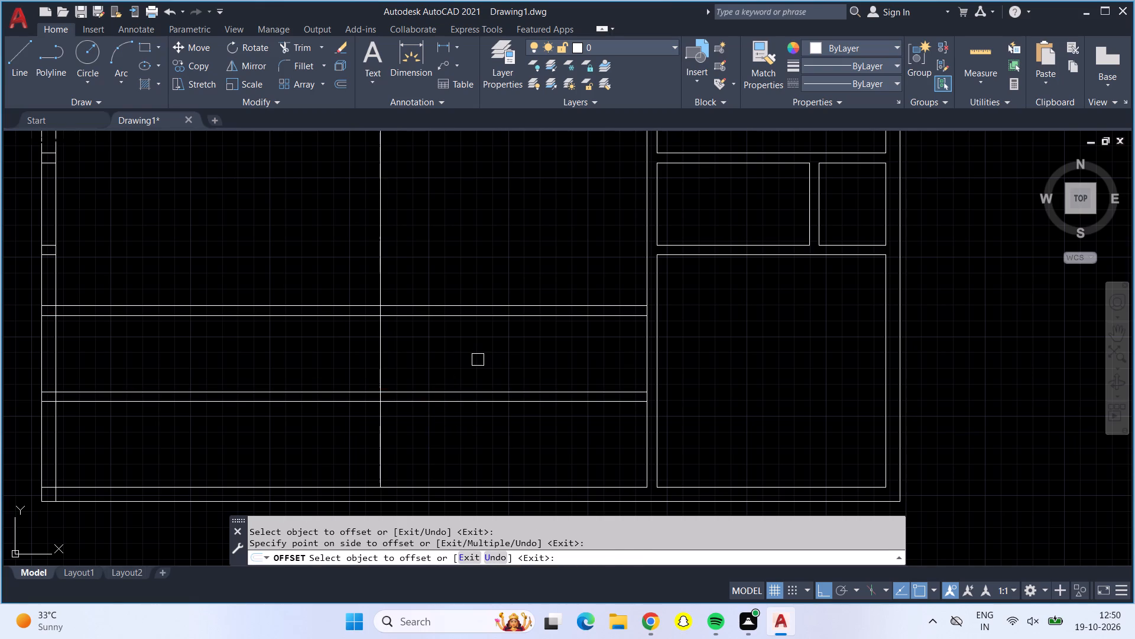
middle_click_drag(478, 362, 339, 388)
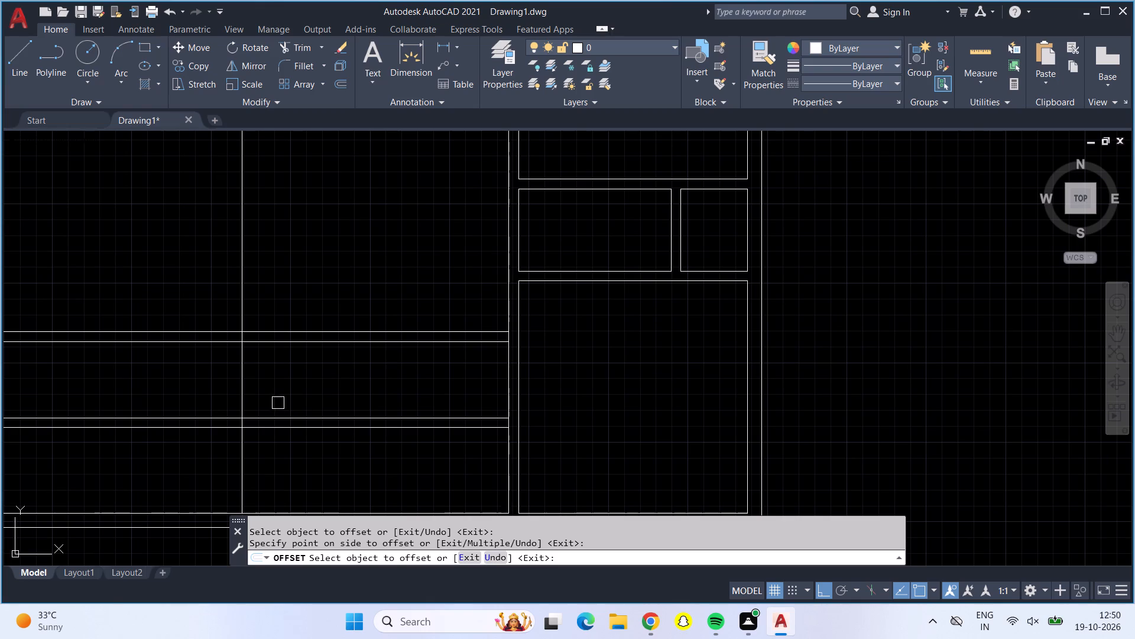
left_click_drag(244, 298, 234, 300)
left_click(164, 292)
Offset the long vertical partition's left line 7' to the left.
scroll(312, 402, "down", 1)
middle_click_drag(323, 386, 358, 383)
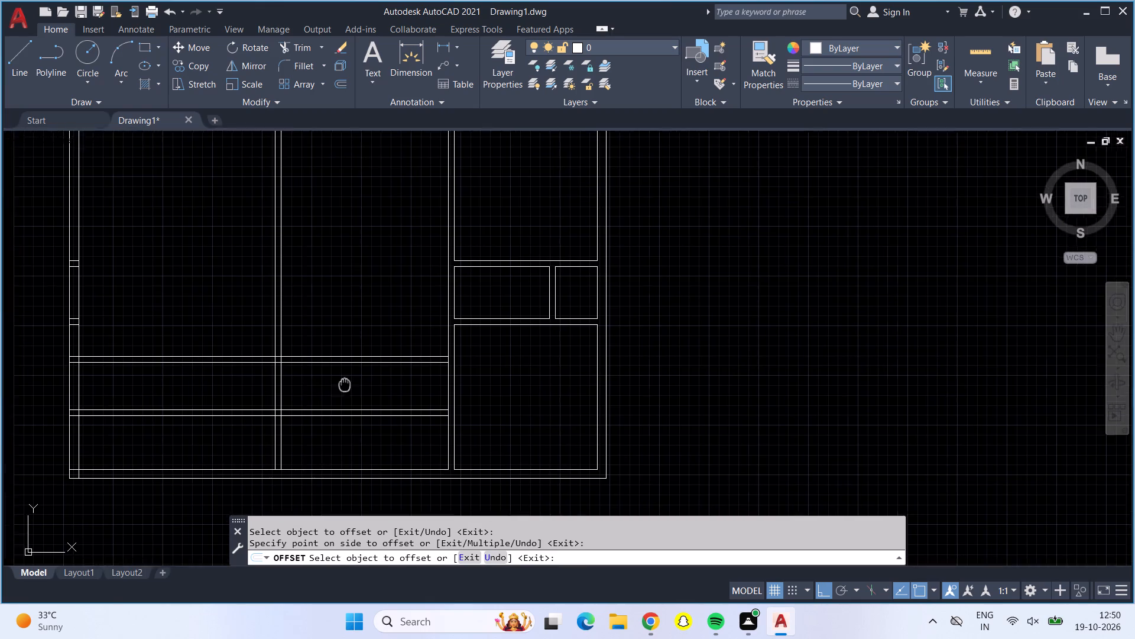
middle_click_drag(358, 383, 404, 380)
scroll(418, 391, "up", 1)
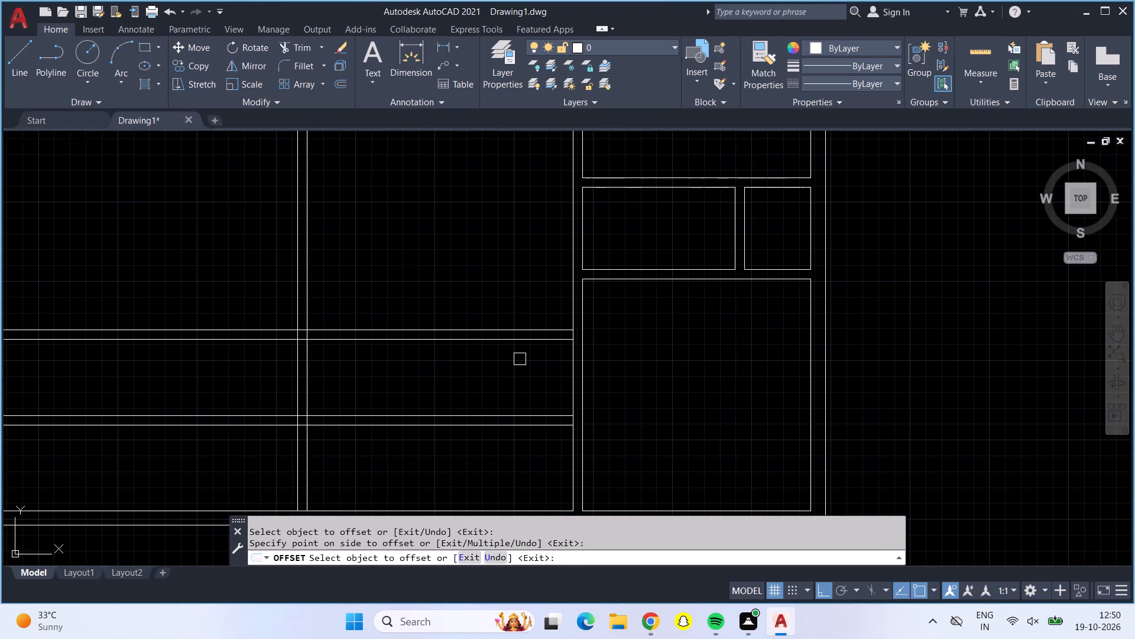
key("Escape")
key("o")
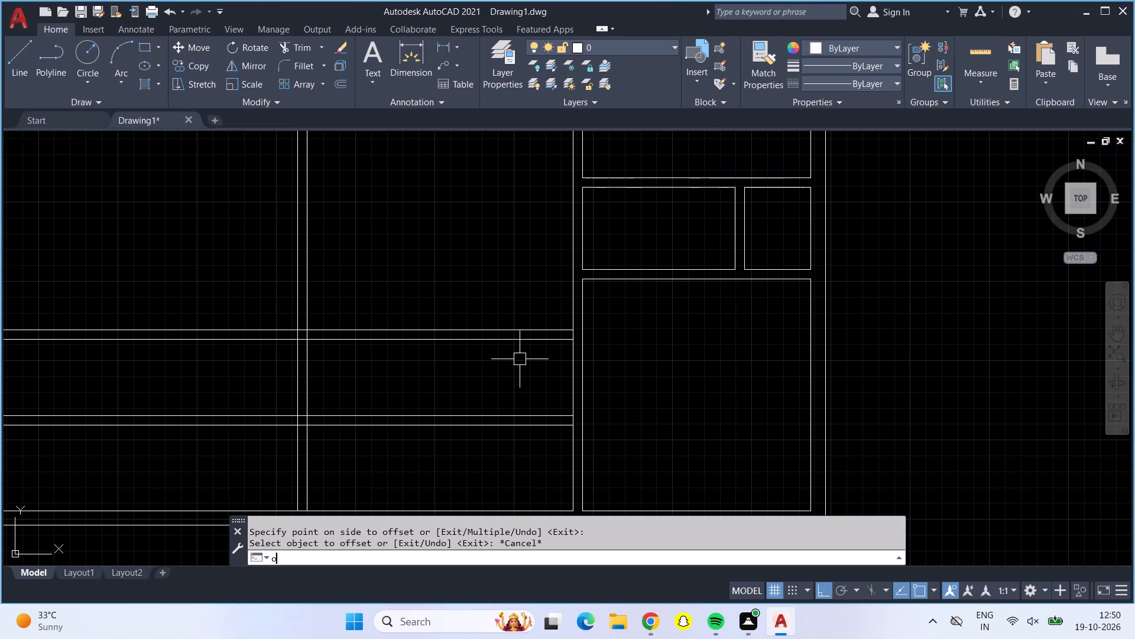
key("Return")
key("7")
key("apostrophe")
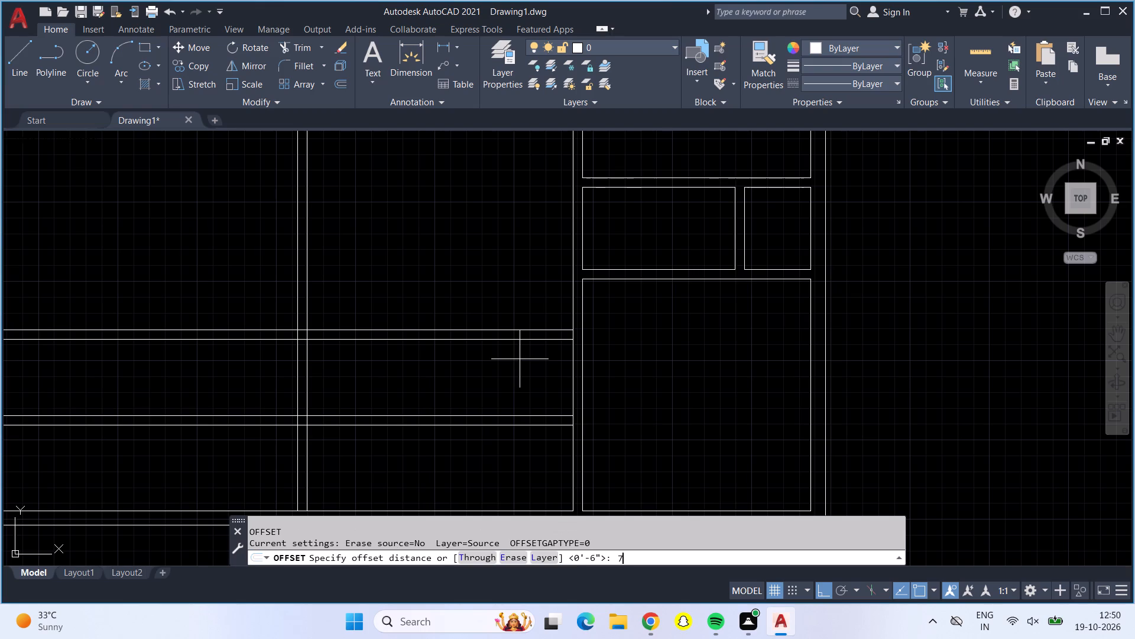
key("Return")
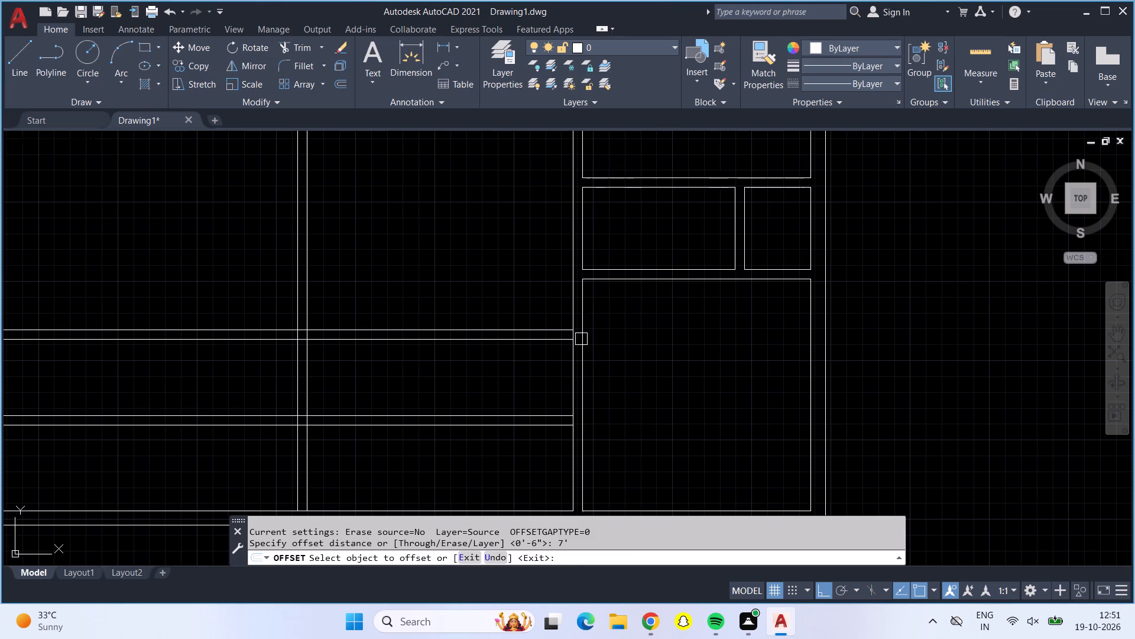
left_click(569, 374)
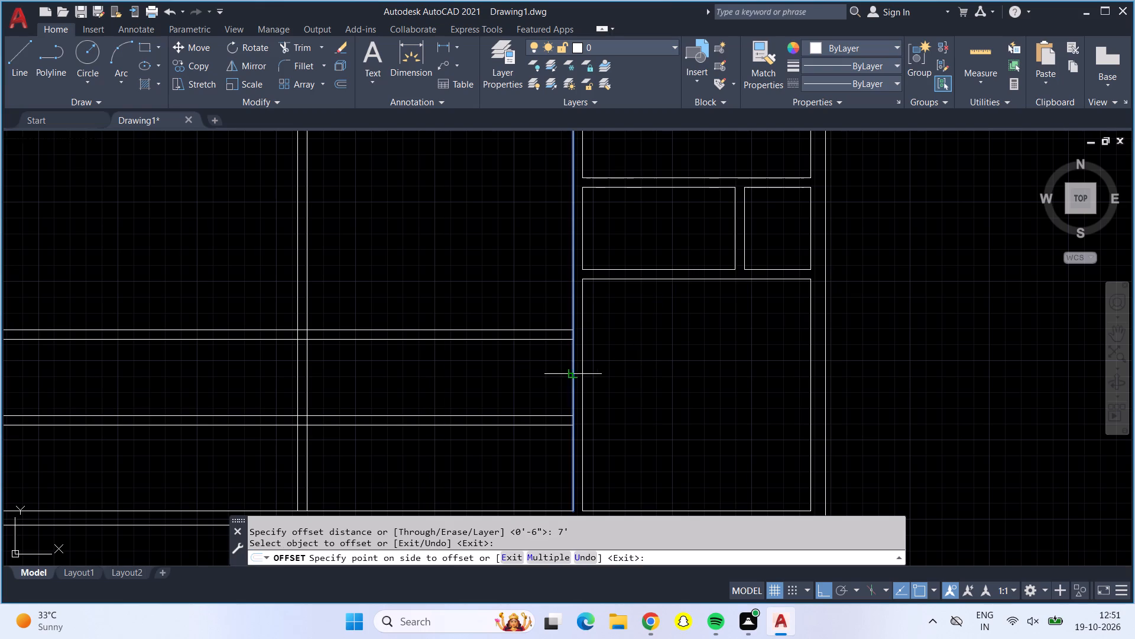
left_click(543, 377)
Offset the new vertical line 6" to the left to form a partition wall.
key("Escape")
key("o")
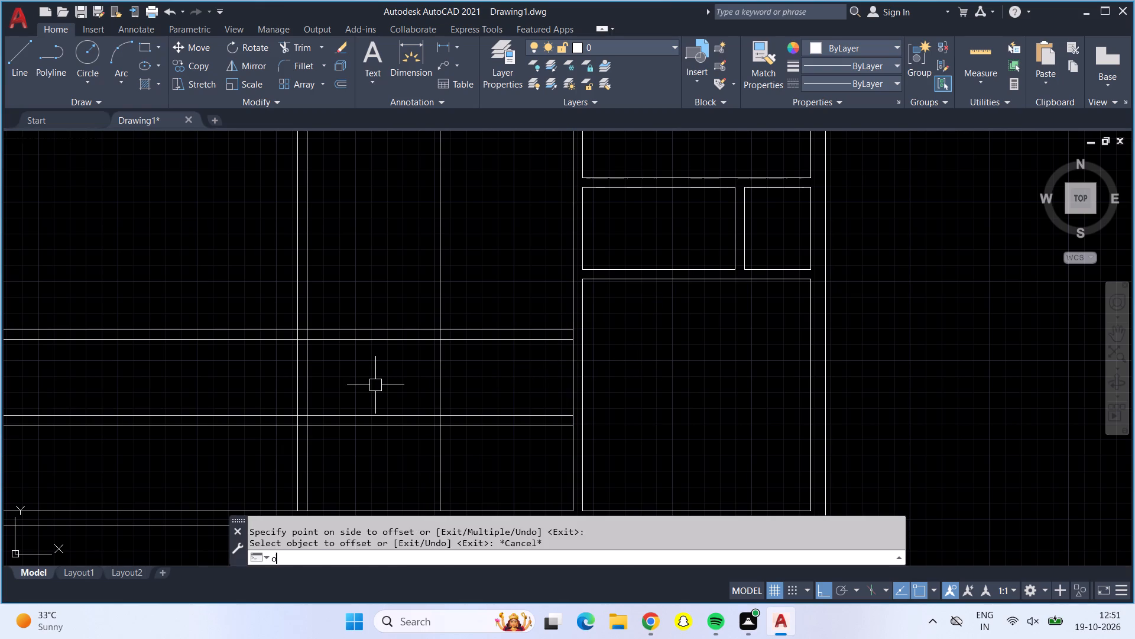
key("Return")
type("6\"")
key("Return")
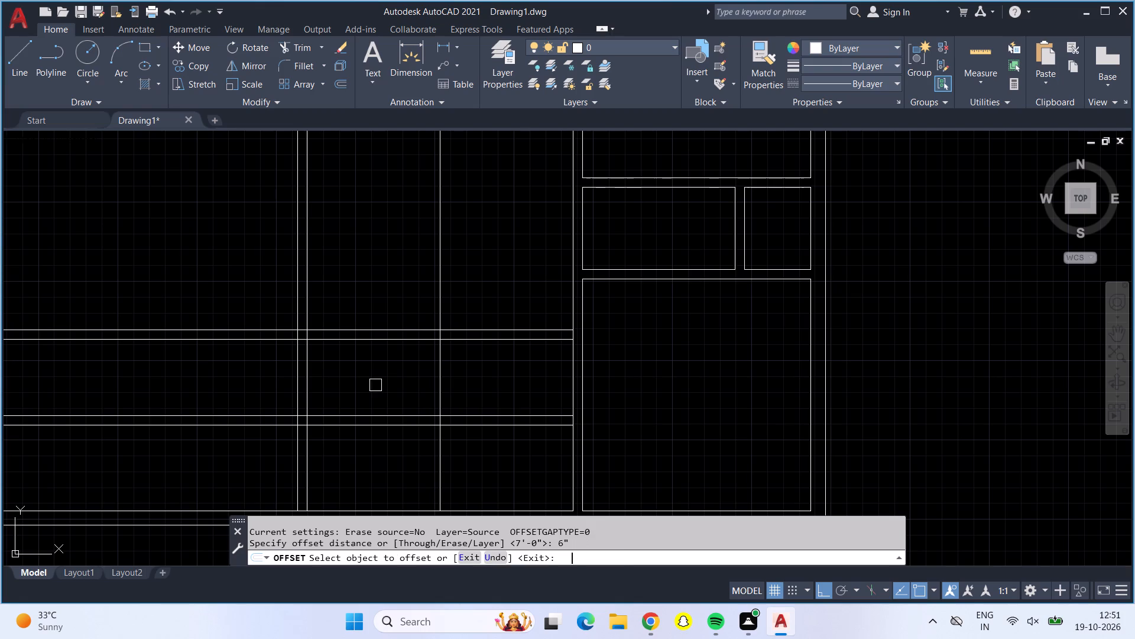
left_click(440, 276)
left_click(333, 272)
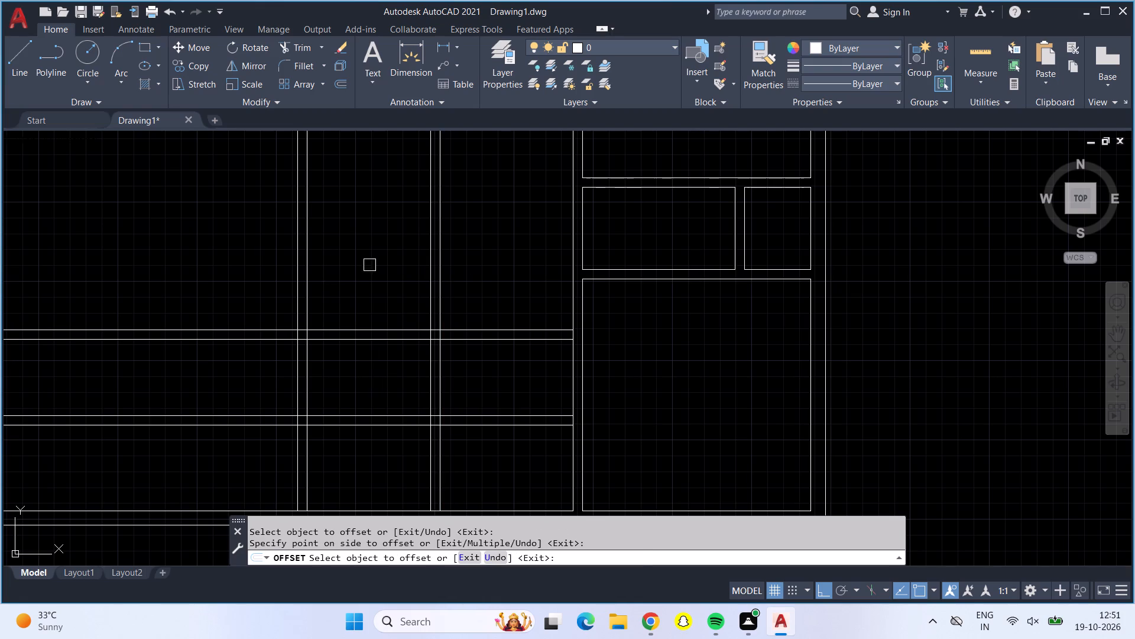
Trim the new vertical partition above the upper horizontal partition, and that horizontal partition between the two vertical partitions of the open area.
scroll(491, 186, "down", 1)
key("Escape")
left_click(296, 48)
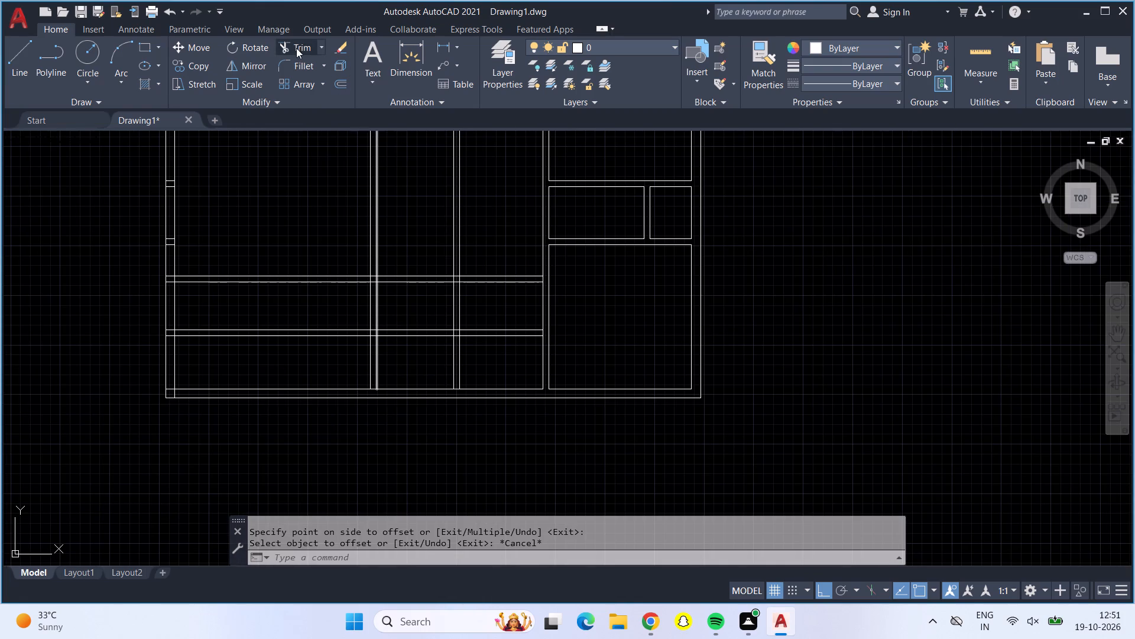
left_click_drag(407, 192, 471, 220)
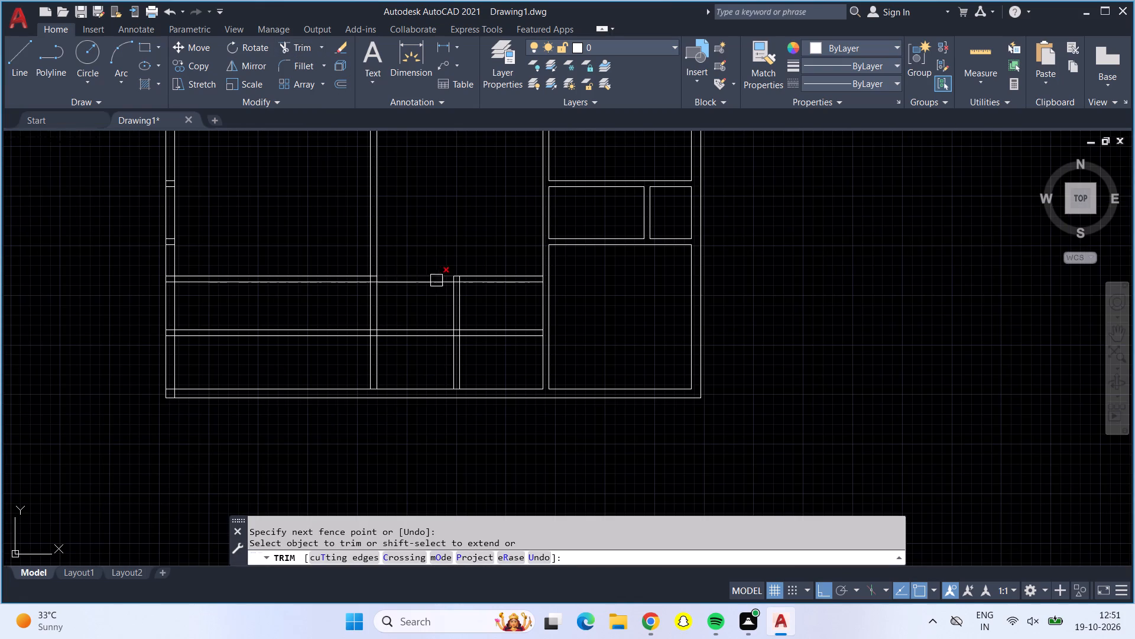
scroll(428, 293, "up", 1)
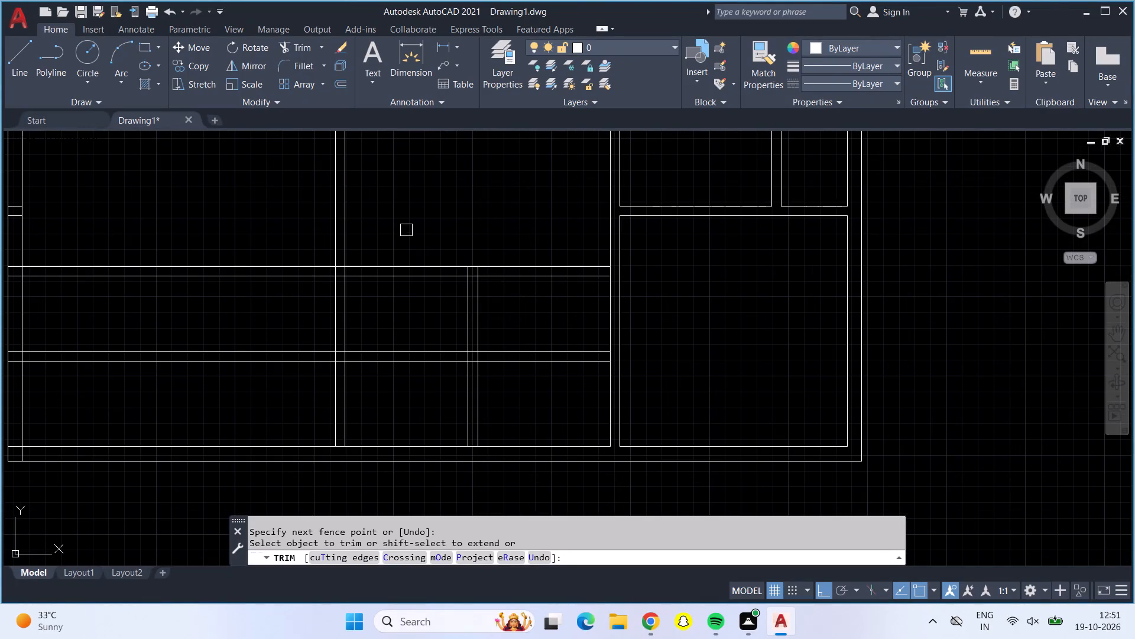
left_click_drag(407, 227, 416, 303)
key("Escape")
Erase the lower line of the lower horizontal partition wall.
left_click(425, 364)
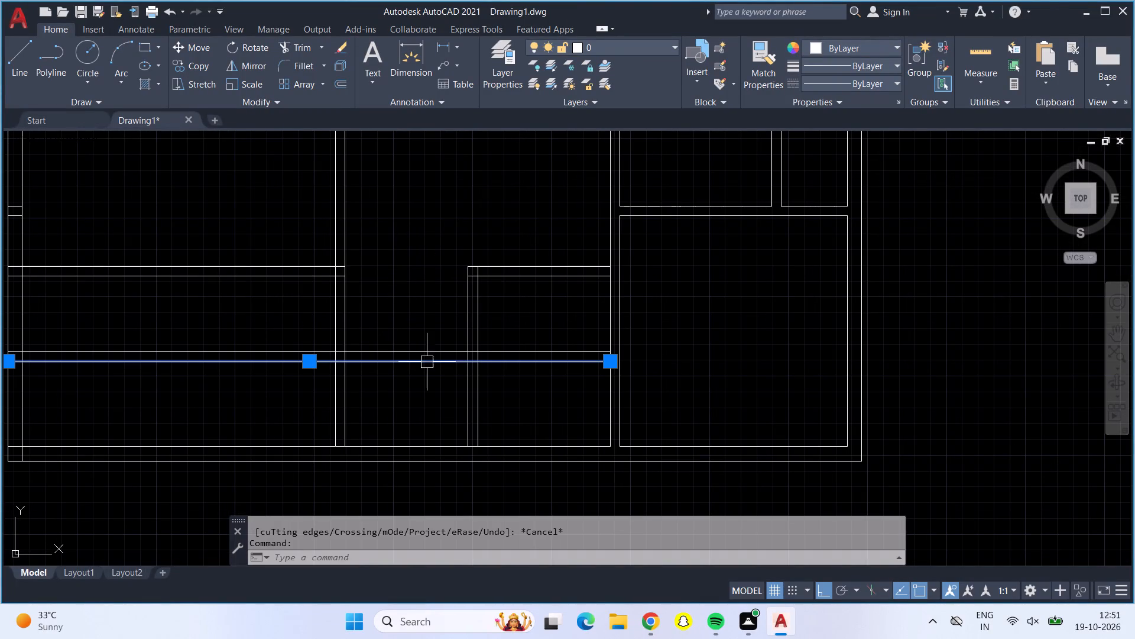
key("Delete")
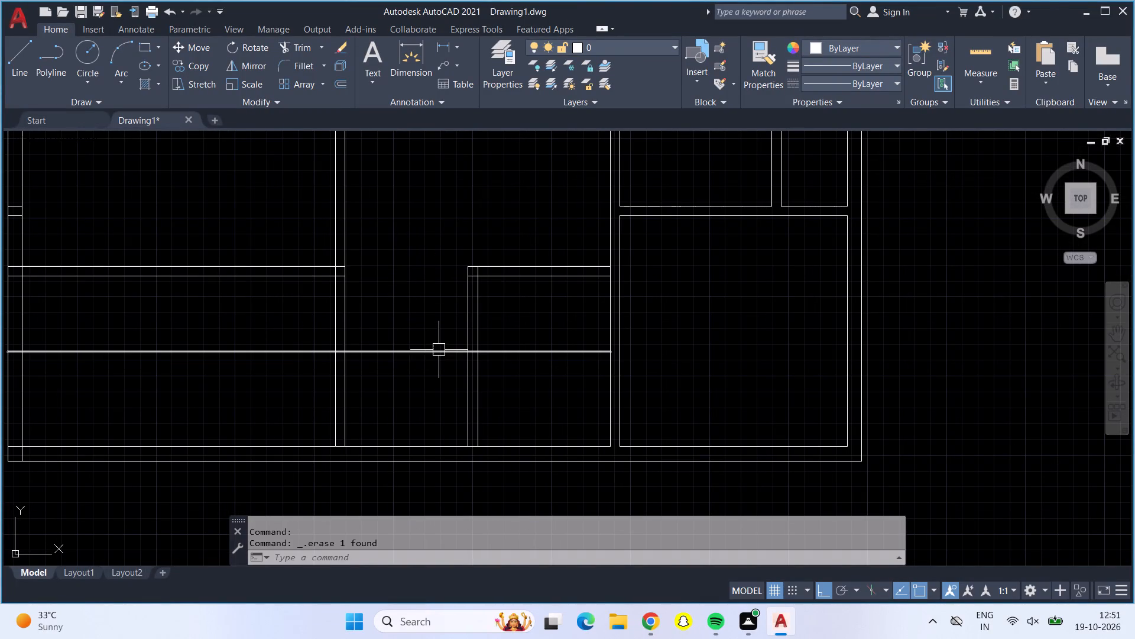
Offset the remaining line of the lower horizontal wall 9" downward.
key("o")
key("Return")
key("9")
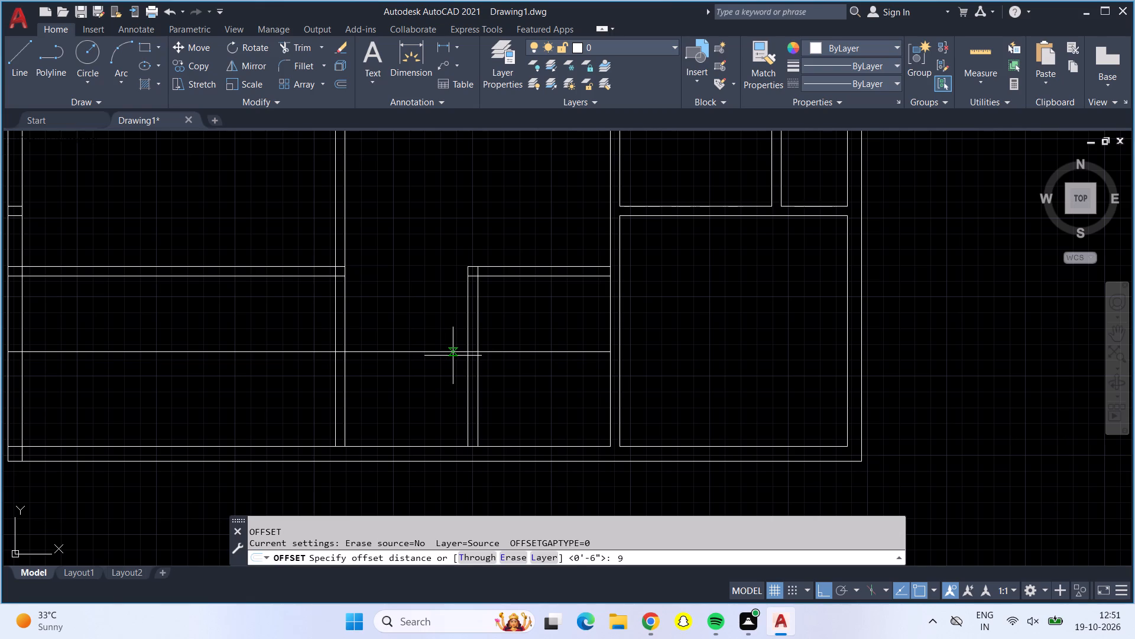
key("shift+quotedbl")
key("Return")
left_click(453, 350)
left_click(453, 387)
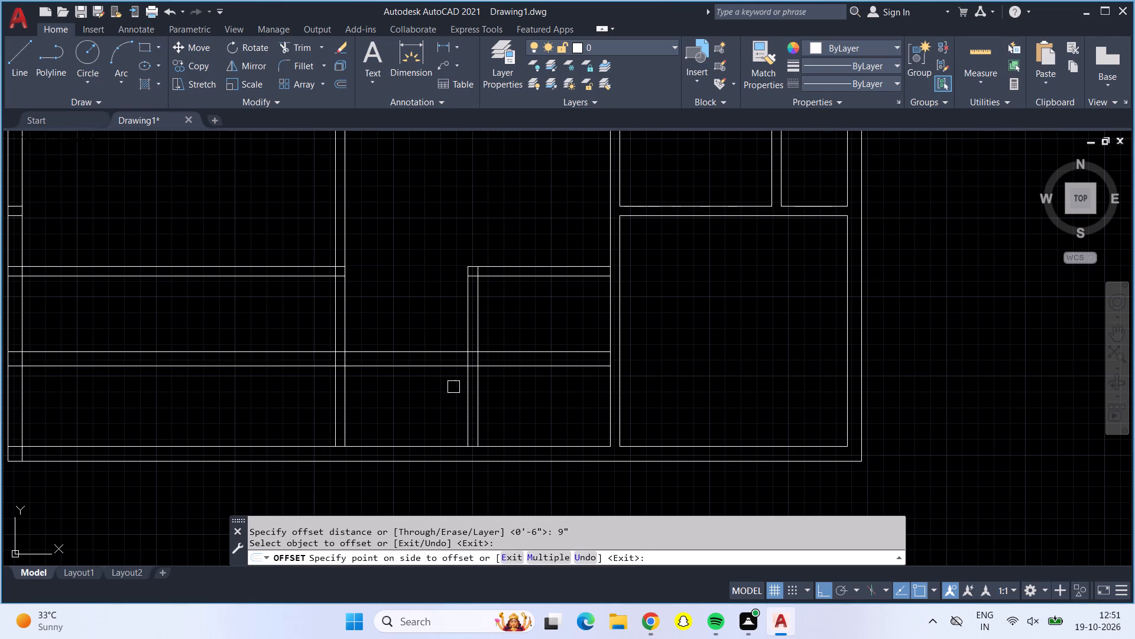
key("Escape")
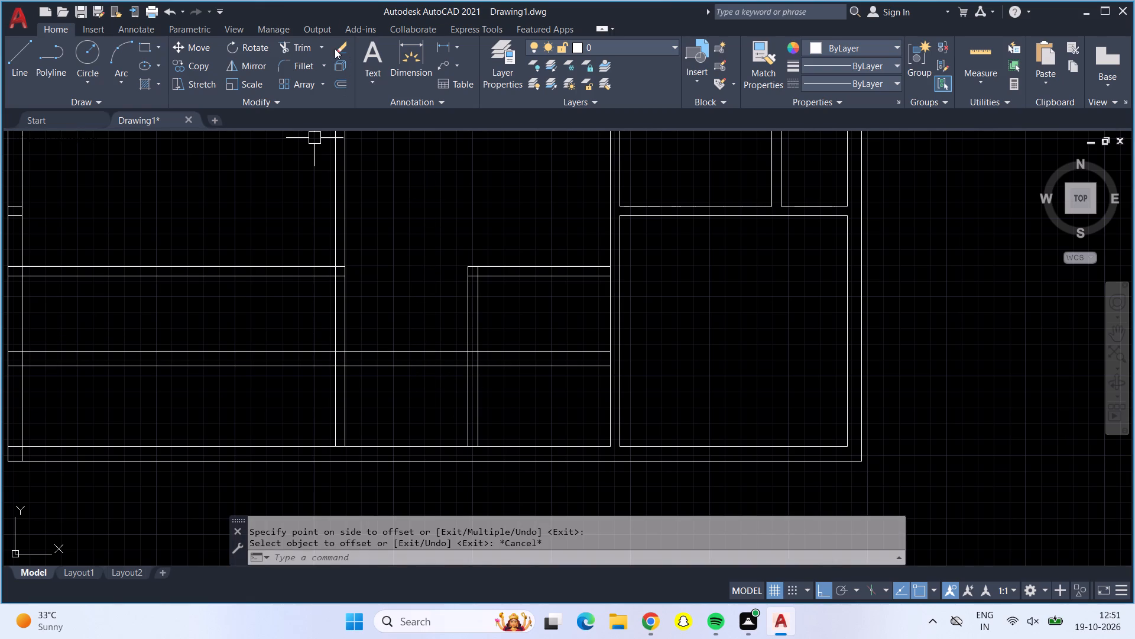
Trim both pairs of horizontal wall lines between the left outer wall and the nearest vertical partition.
left_click(302, 45)
left_click_drag(280, 227, 282, 259)
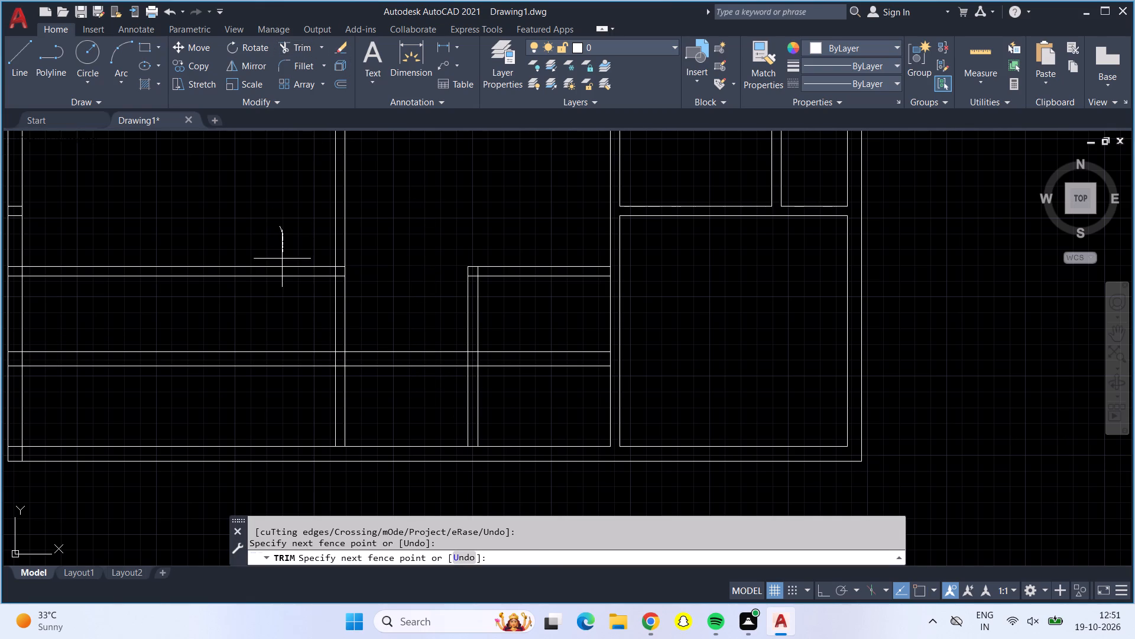
left_click_drag(282, 259, 281, 278)
middle_click_drag(267, 271, 268, 269)
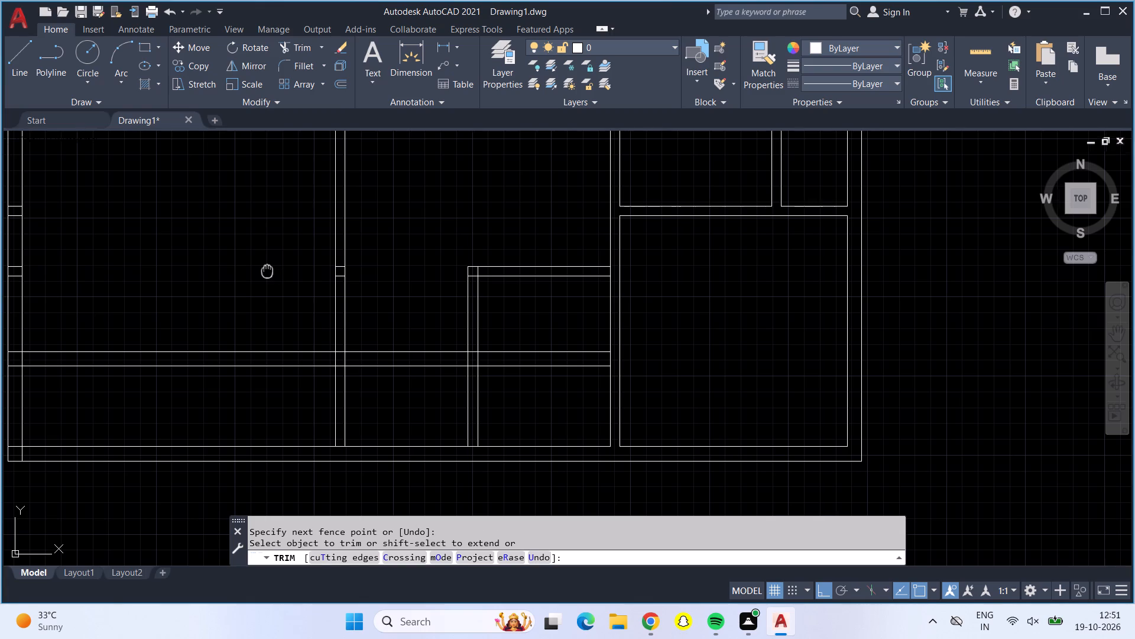
middle_click_drag(268, 269, 348, 274)
left_click_drag(338, 281, 338, 328)
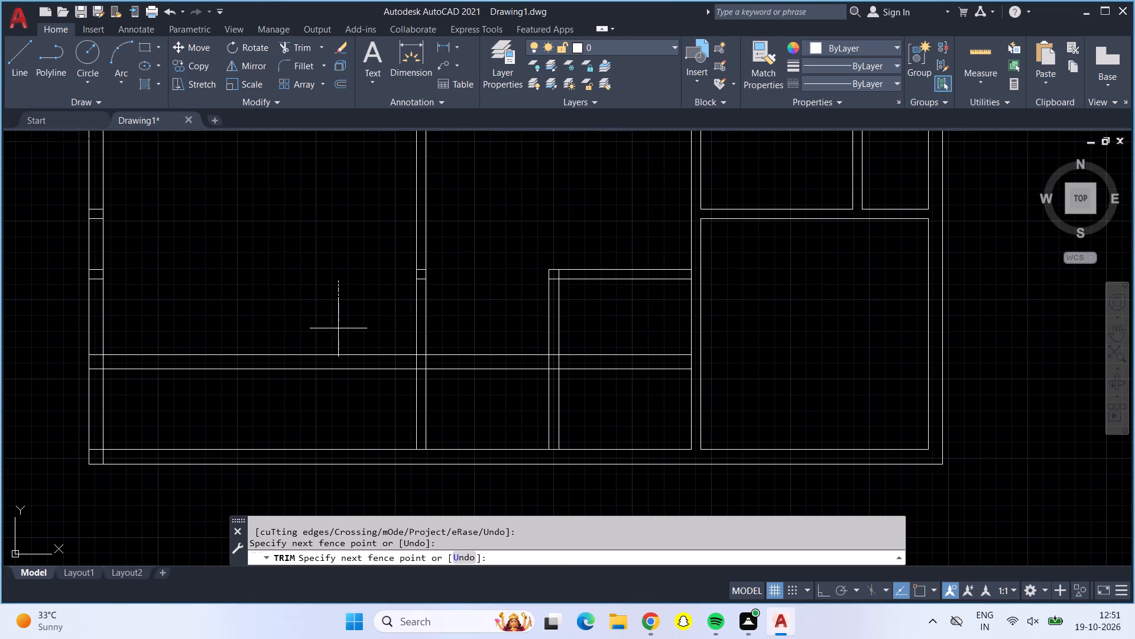
left_click_drag(338, 328, 332, 379)
Trim the overlapping line ends at the upper-left corner of the small room's partition walls.
scroll(324, 363, "down", 2)
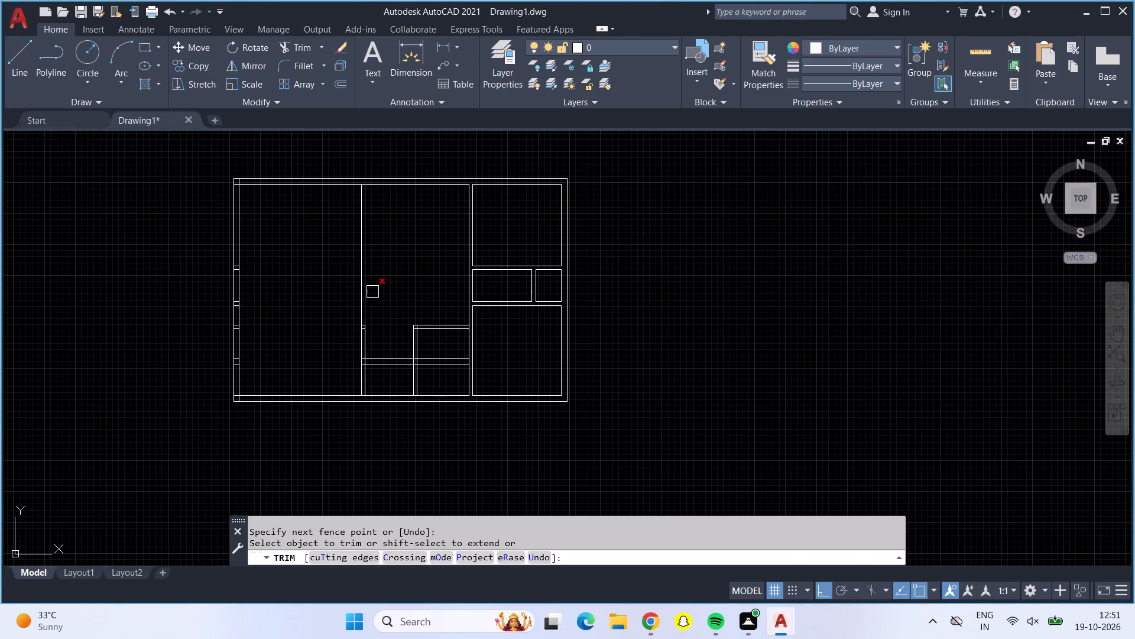
scroll(359, 256, "up", 2)
scroll(392, 253, "down", 1)
middle_click_drag(419, 268, 388, 256)
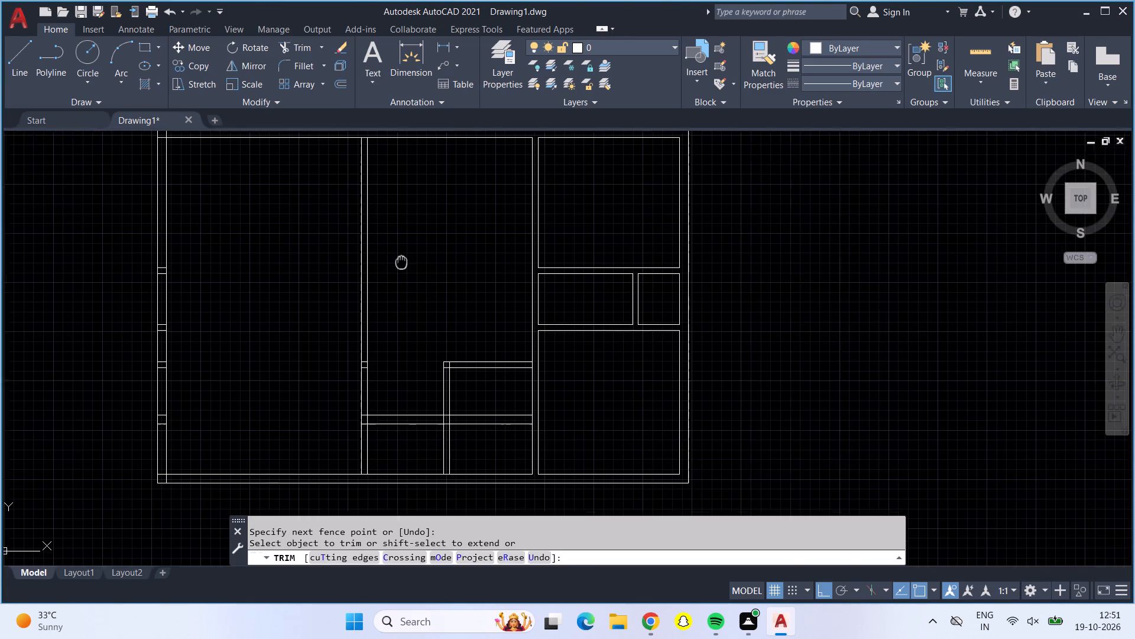
middle_click_drag(388, 256, 369, 232)
middle_click_drag(415, 268, 422, 300)
scroll(411, 371, "up", 6)
left_click(434, 335)
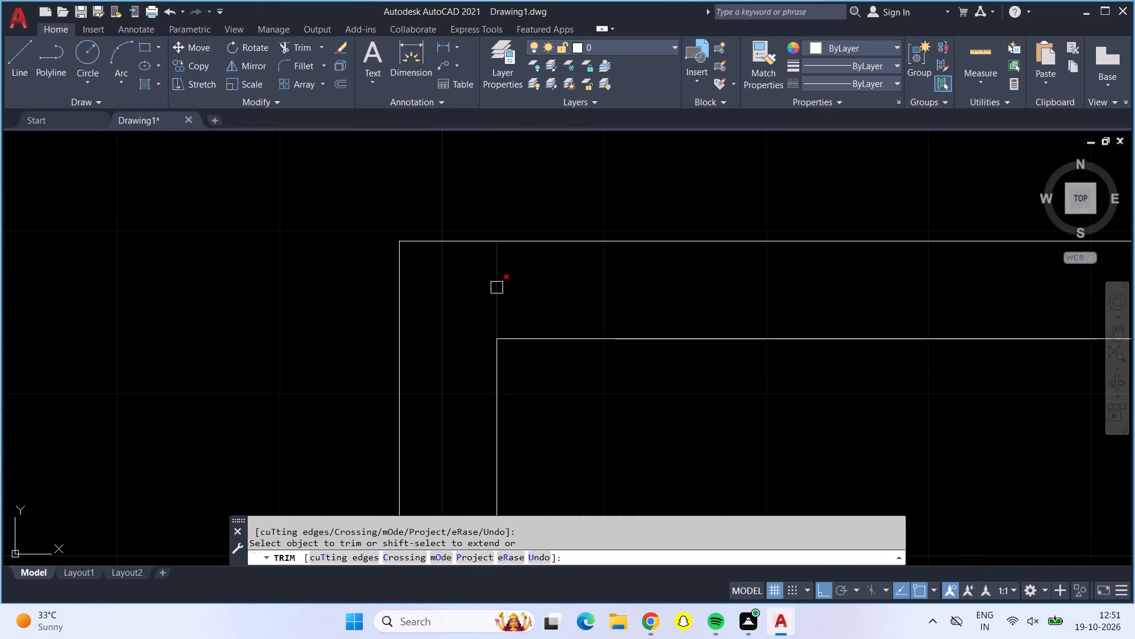
left_click_drag(490, 292, 514, 301)
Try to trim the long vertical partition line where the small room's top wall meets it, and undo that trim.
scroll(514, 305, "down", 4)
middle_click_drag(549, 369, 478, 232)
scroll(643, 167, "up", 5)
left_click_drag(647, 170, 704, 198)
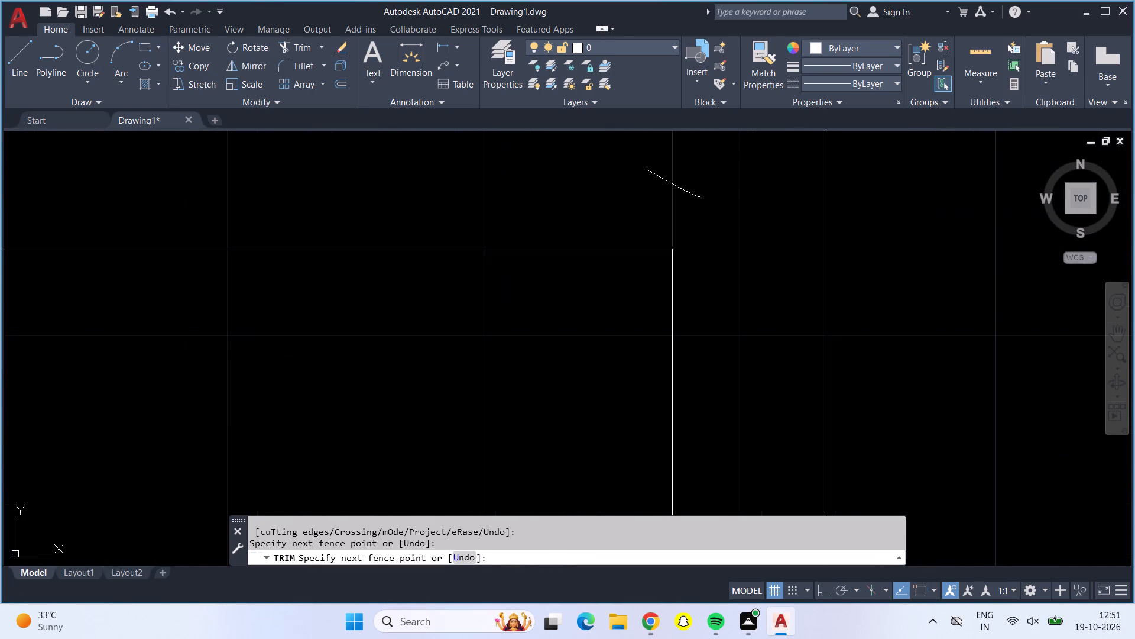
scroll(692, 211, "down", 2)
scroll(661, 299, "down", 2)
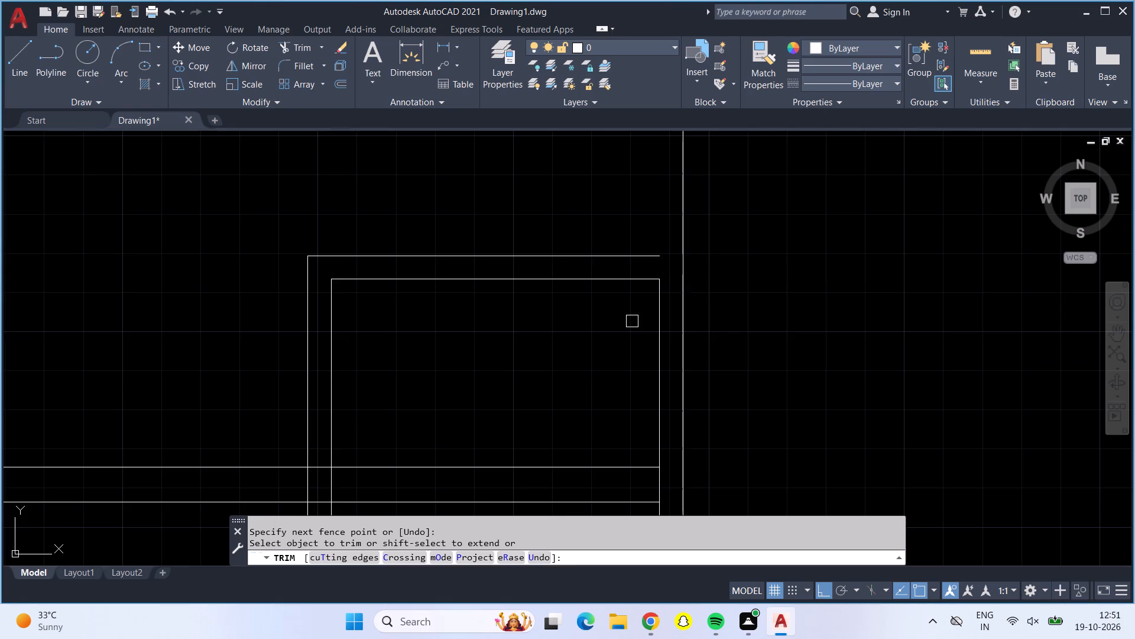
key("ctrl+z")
Trim the vertical partition line between the two lines of the small room's top wall.
scroll(660, 293, "down", 4)
scroll(707, 354, "up", 1)
middle_click_drag(707, 353, 672, 345)
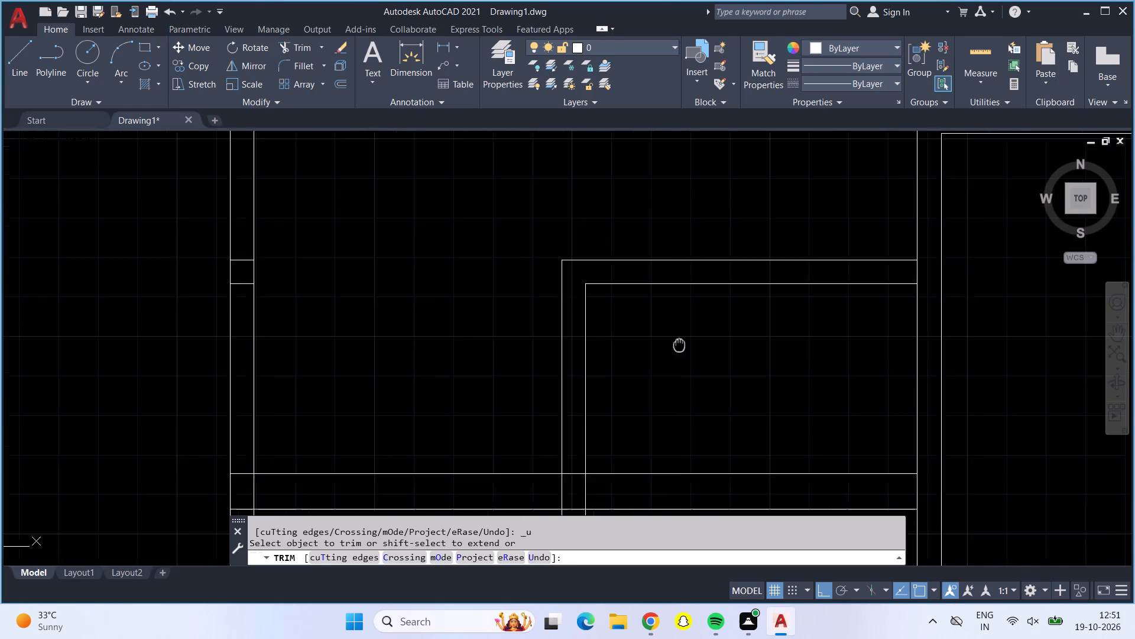
middle_click_drag(672, 345, 626, 356)
middle_click_drag(729, 399, 437, 397)
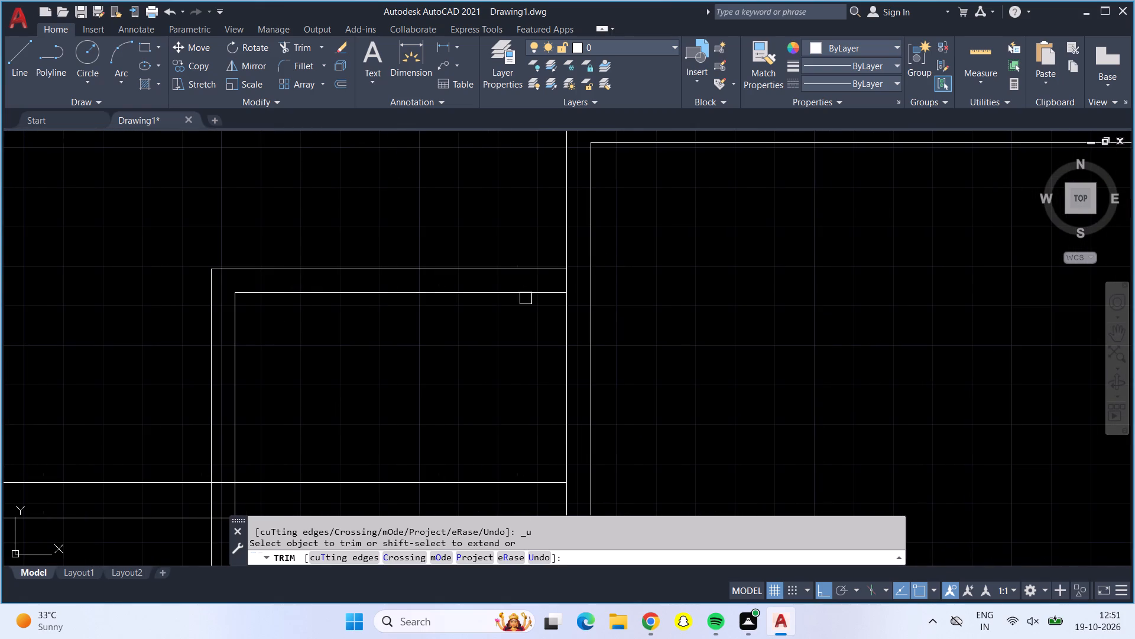
scroll(561, 278, "down", 1)
scroll(564, 277, "up", 4)
left_click(549, 288)
scroll(540, 301, "down", 4)
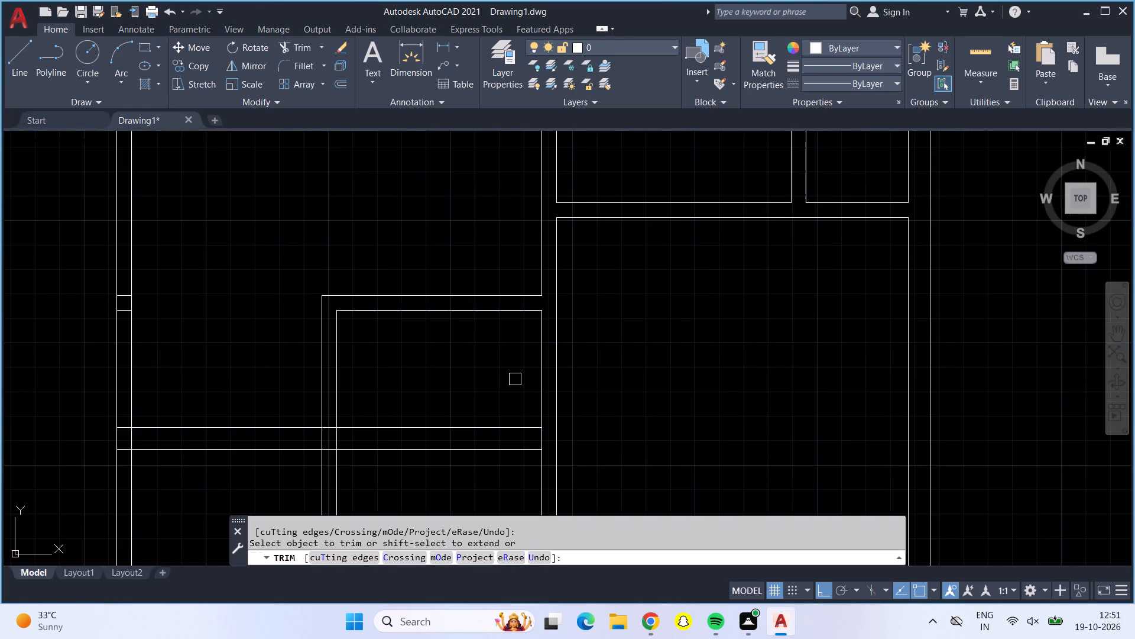
Trim the same vertical partition line between the two lines of the lower horizontal wall.
middle_click_drag(515, 379, 484, 272)
scroll(509, 330, "up", 4)
left_click(505, 328)
scroll(505, 328, "up", 1)
scroll(505, 328, "down", 1)
scroll(505, 328, "up", 1)
scroll(505, 328, "down", 2)
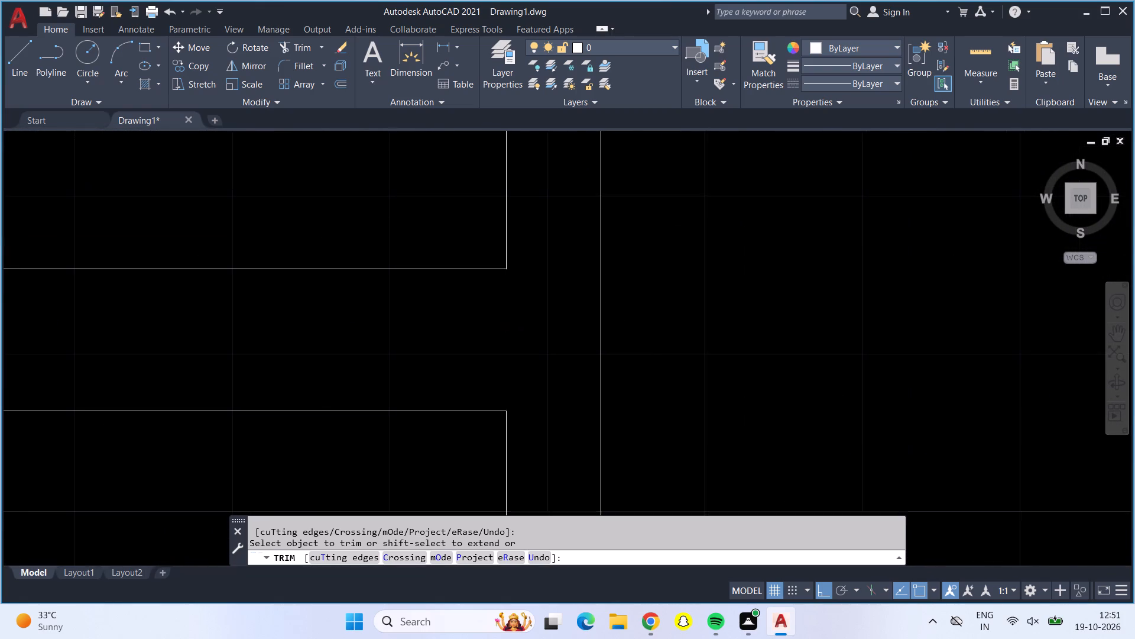
scroll(476, 340, "down", 3)
scroll(476, 338, "up", 1)
scroll(428, 301, "down", 1)
scroll(428, 301, "up", 1)
scroll(404, 290, "down", 1)
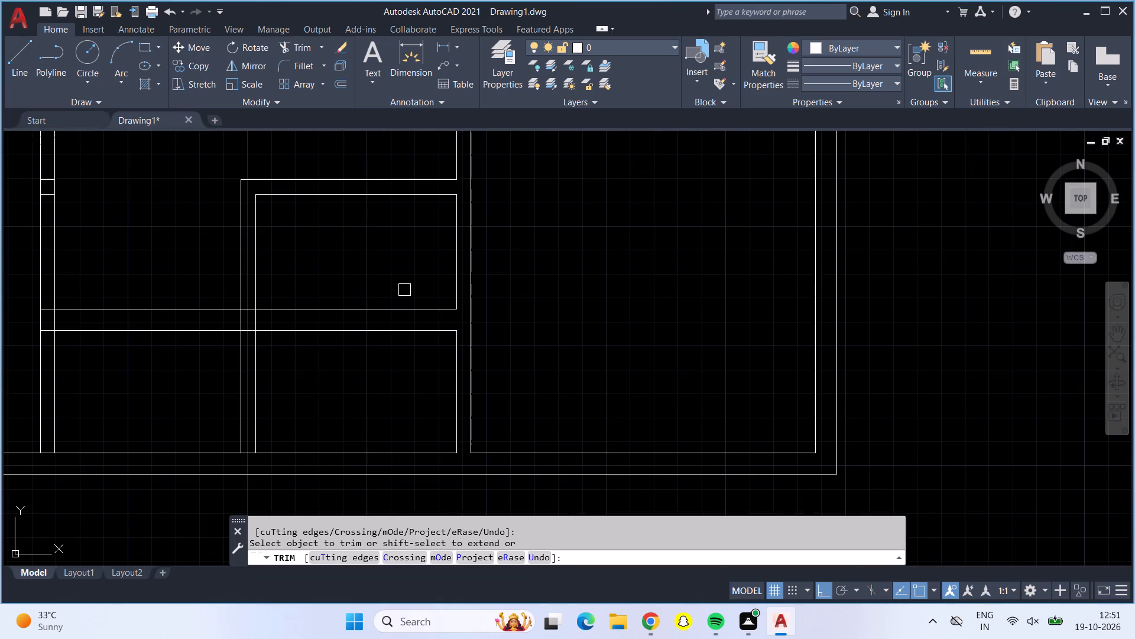
Measure the small room's interior width and height with Quick measure.
middle_click_drag(404, 290, 410, 291)
middle_click(549, 410)
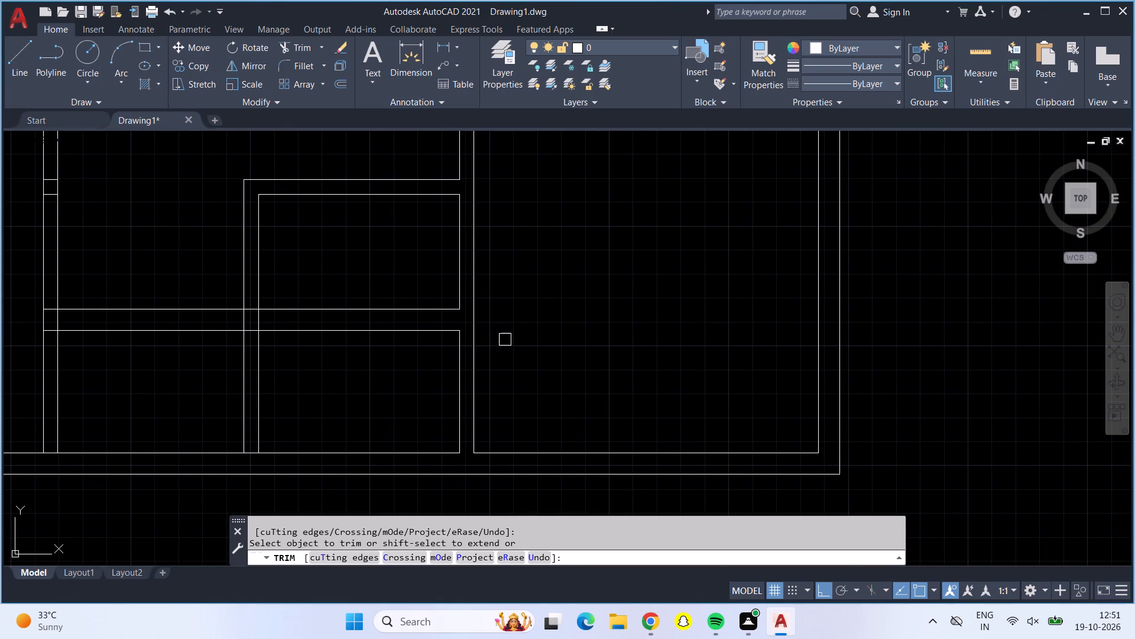
middle_click_drag(331, 281, 536, 387)
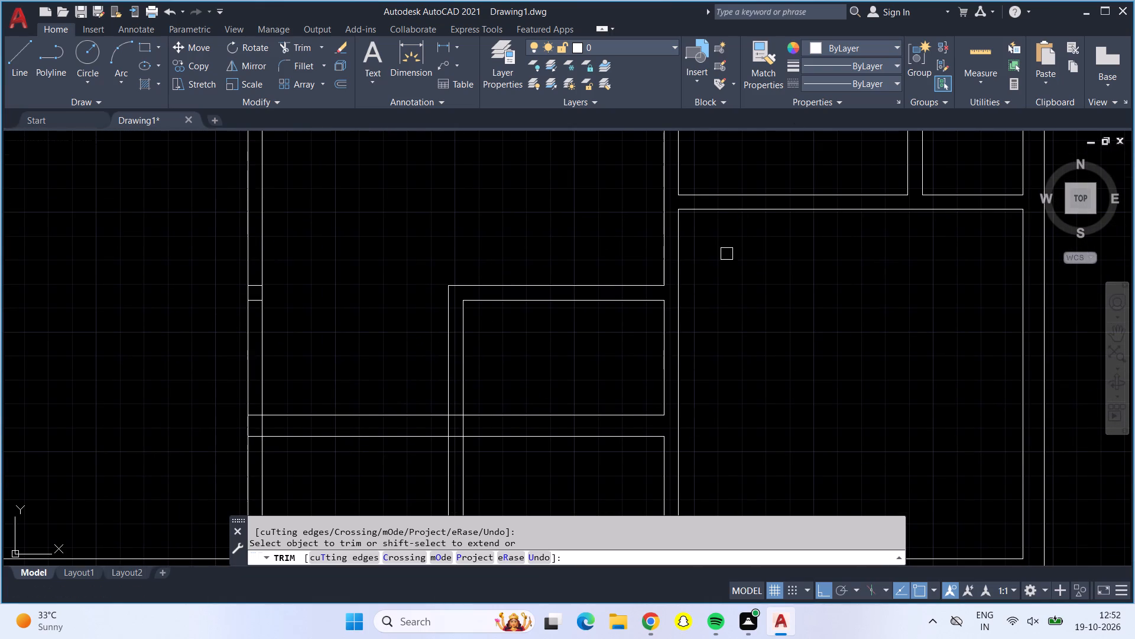
left_click(985, 48)
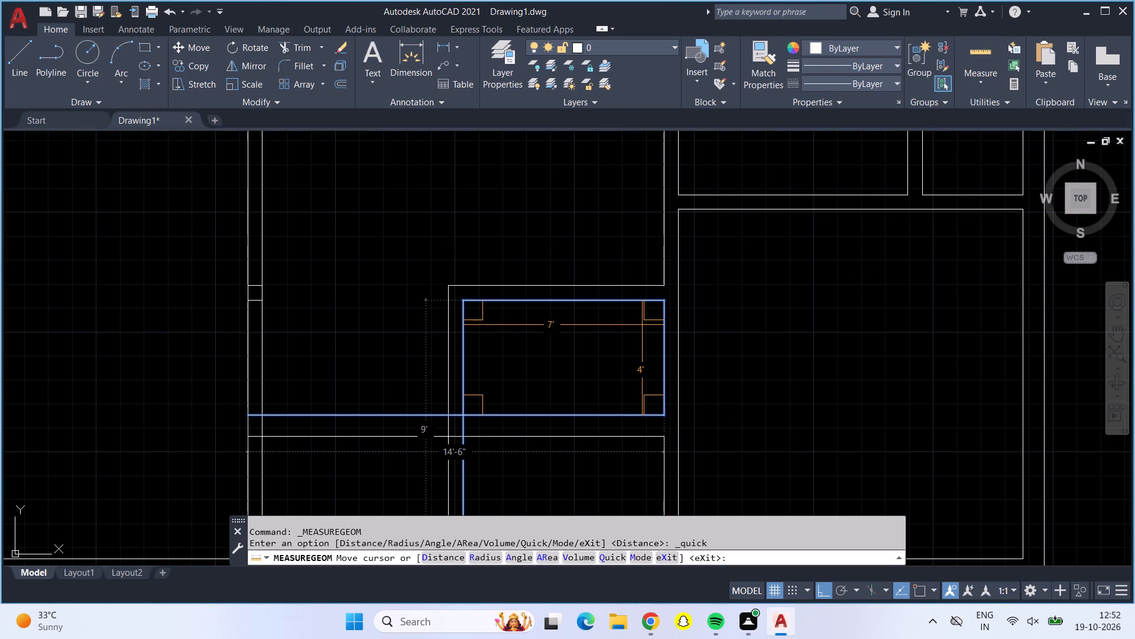
key("Escape")
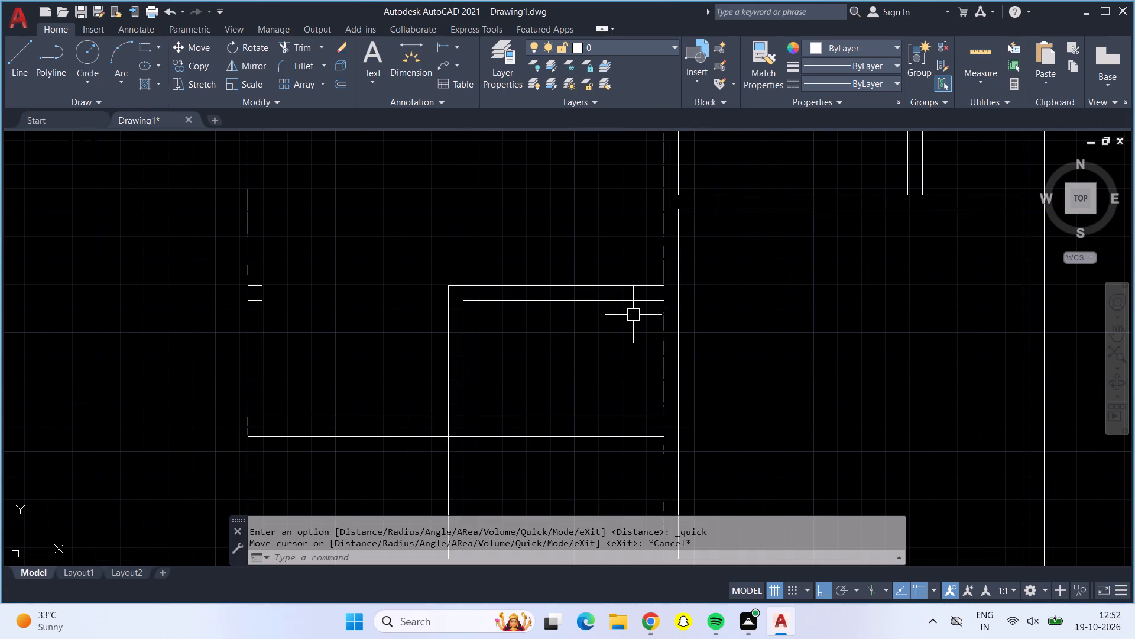
Trim the crossing lines where the small room's left partition meets the lower horizontal wall, opening the junction.
left_click(303, 47)
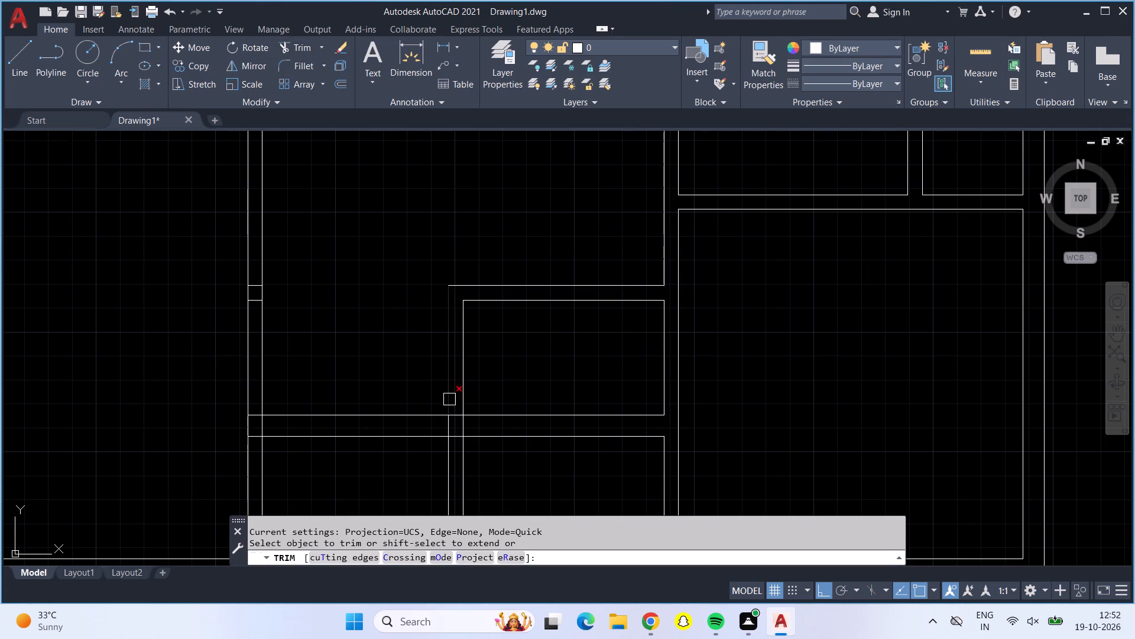
scroll(448, 424, "up", 1)
left_click_drag(443, 420, 451, 428)
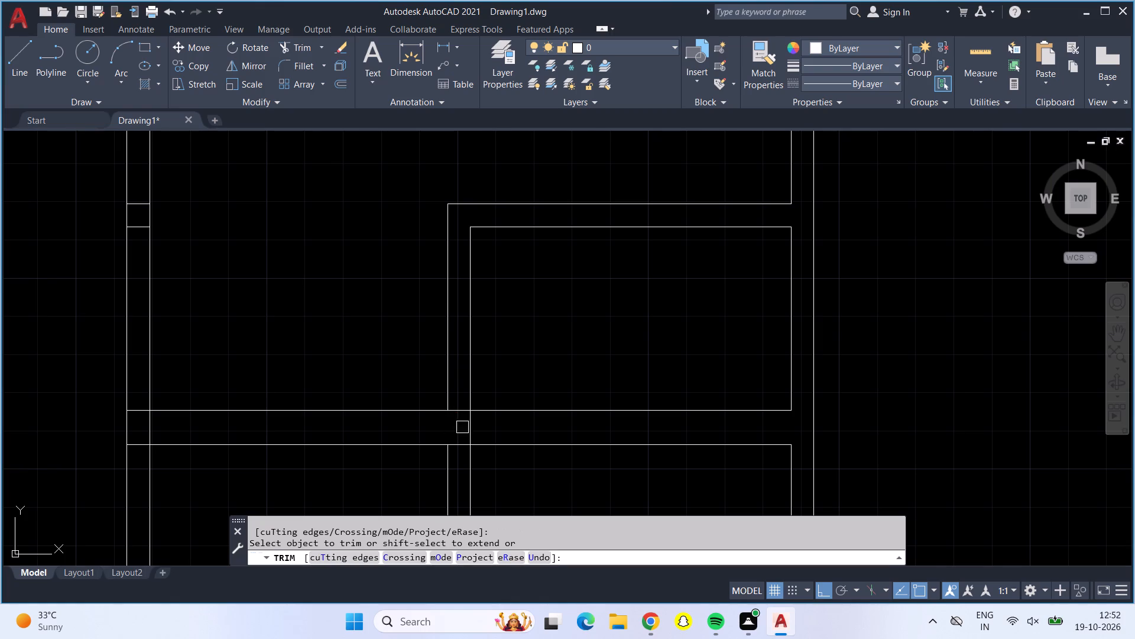
left_click_drag(471, 426, 463, 424)
left_click(458, 411)
Trim off the small room's left partition and the next vertical partition to the left below the lower horizontal wall.
left_click_drag(432, 454, 500, 470)
scroll(498, 462, "down", 1)
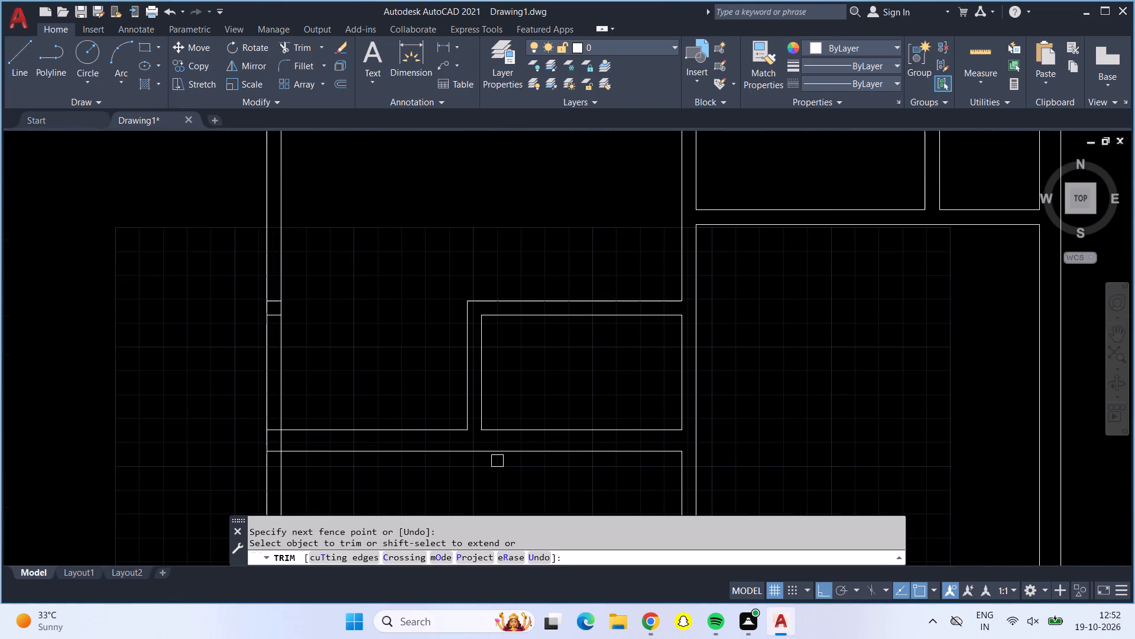
middle_click_drag(407, 366, 438, 201)
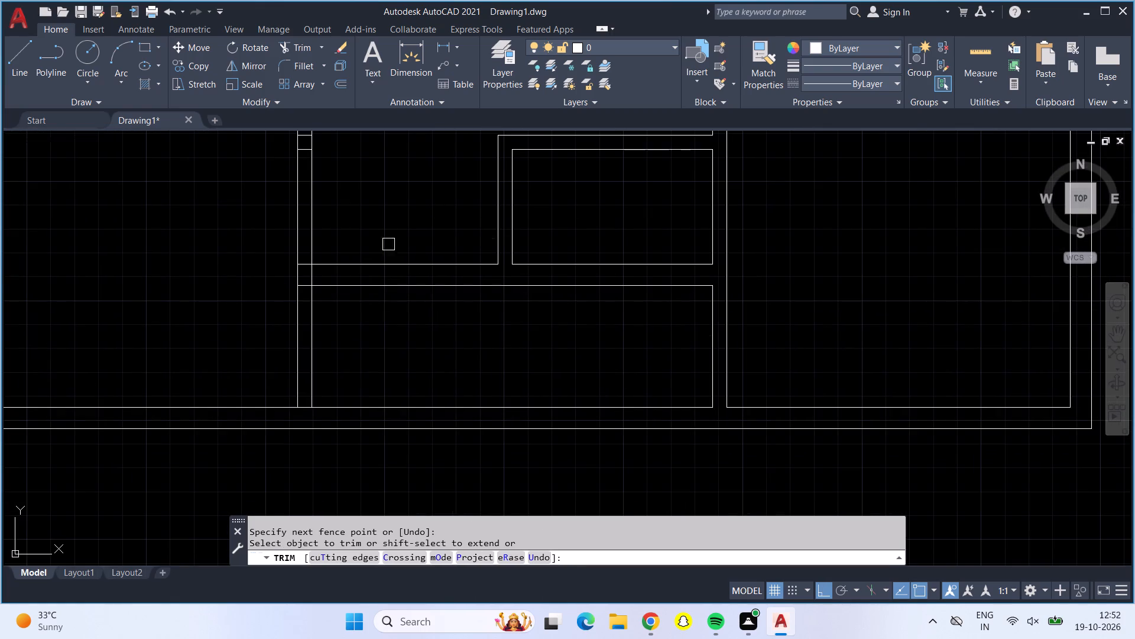
left_click_drag(346, 338, 279, 326)
Offset the right line of the open area's left vertical partition 9" to the left.
middle_click_drag(293, 325, 367, 400)
scroll(373, 341, "up", 1)
scroll(373, 341, "down", 1)
scroll(373, 341, "up", 1)
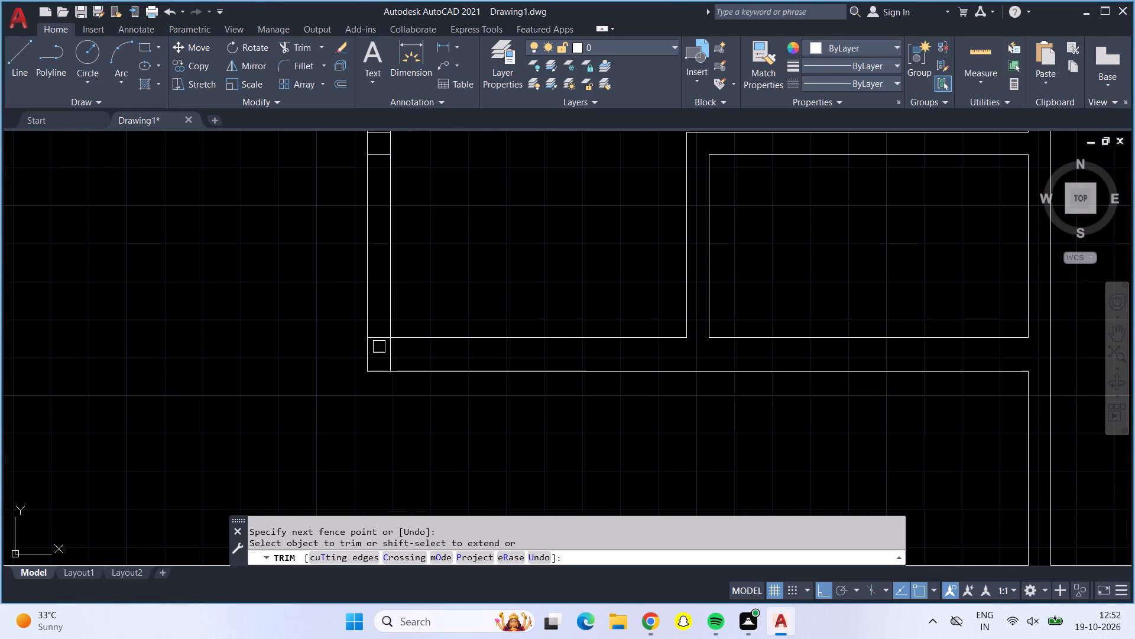
scroll(380, 354, "down", 1)
scroll(382, 364, "up", 1)
scroll(383, 368, "down", 1)
scroll(461, 273, "up", 1)
scroll(459, 273, "down", 3)
scroll(458, 260, "up", 1)
middle_click_drag(462, 259, 468, 308)
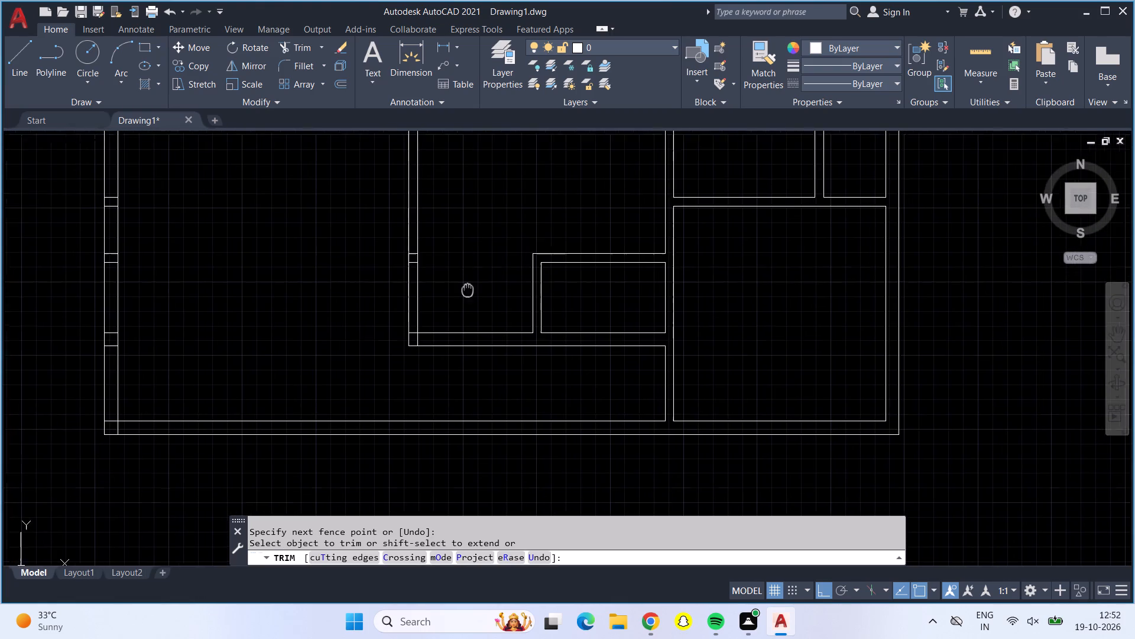
middle_click_drag(468, 308, 462, 392)
key("Escape")
key("o")
key("Return")
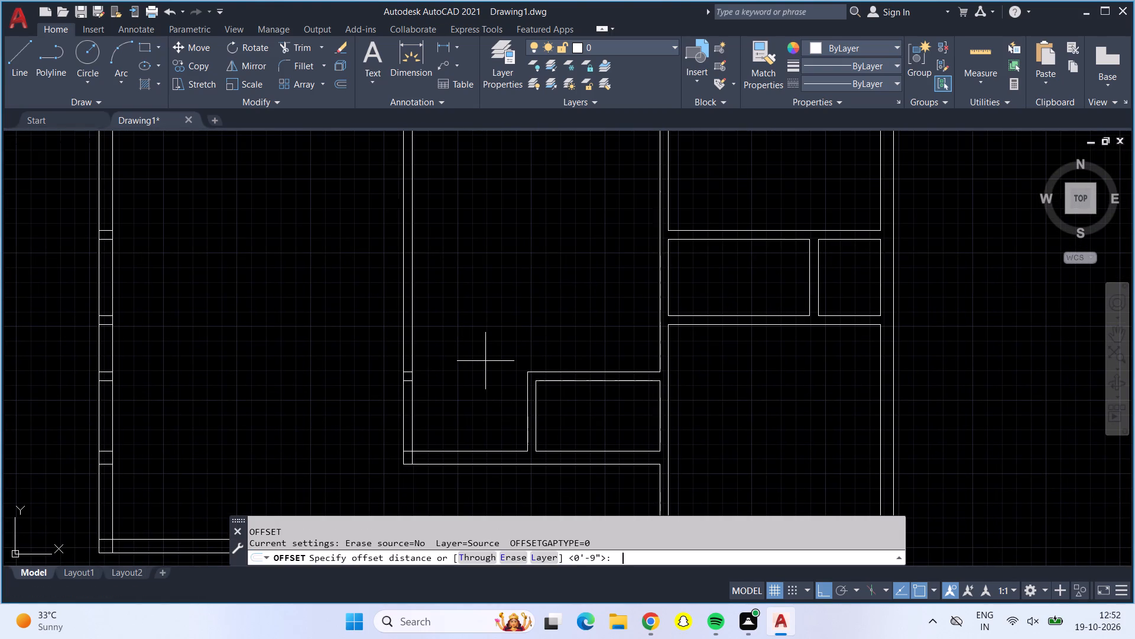
key("9")
key("shift+quotedbl")
key("Return")
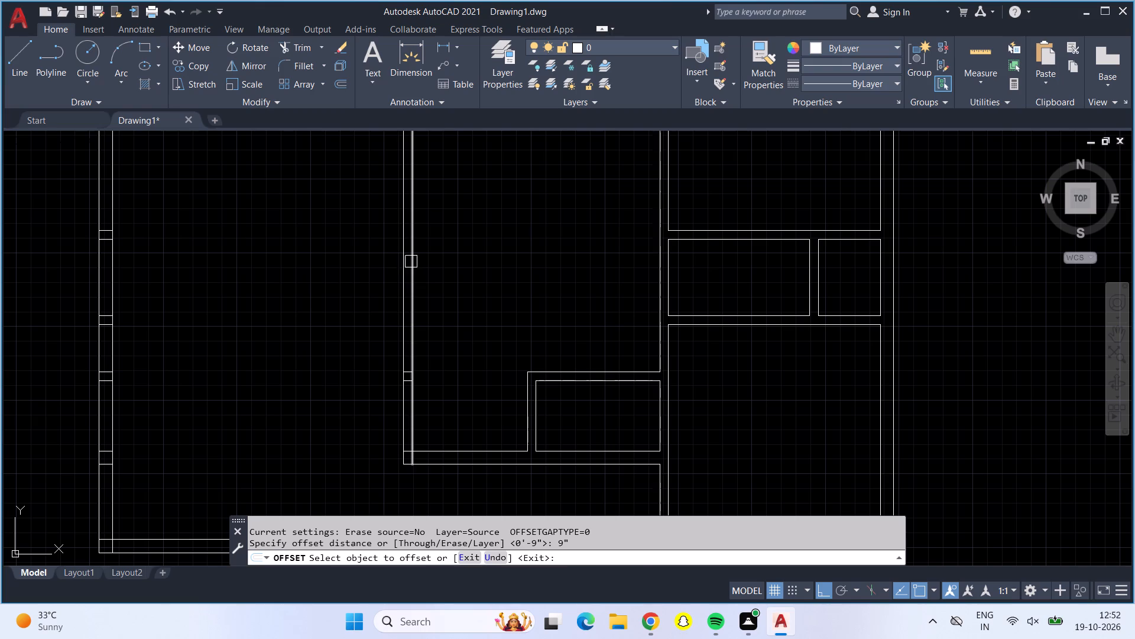
left_click(412, 262)
left_click(336, 241)
key("Escape")
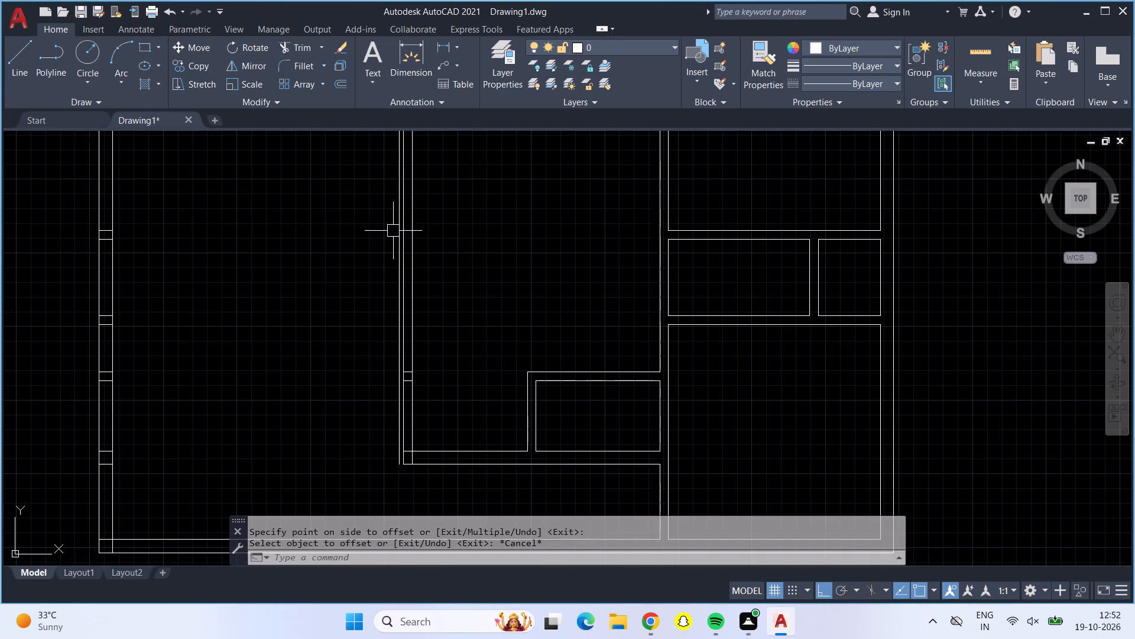
Erase the original left line of that vertical partition, leaving the 9" pair.
left_click(405, 235)
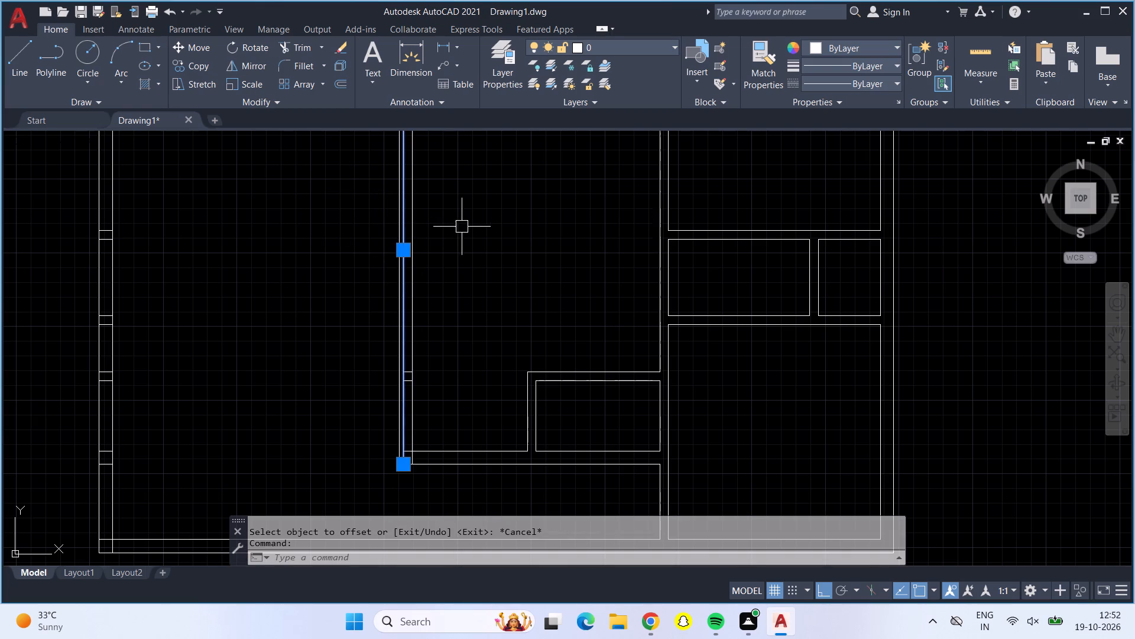
key("Delete")
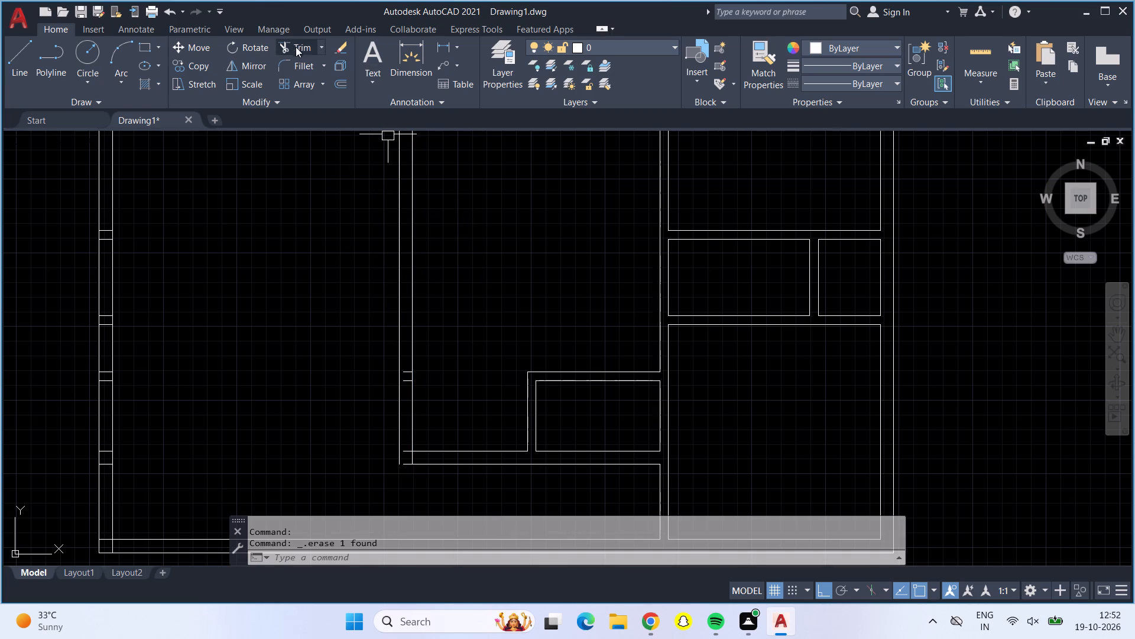
Draw a short horizontal line from the left end of the lower wall's bottom line past the partition's left line.
left_click(31, 66)
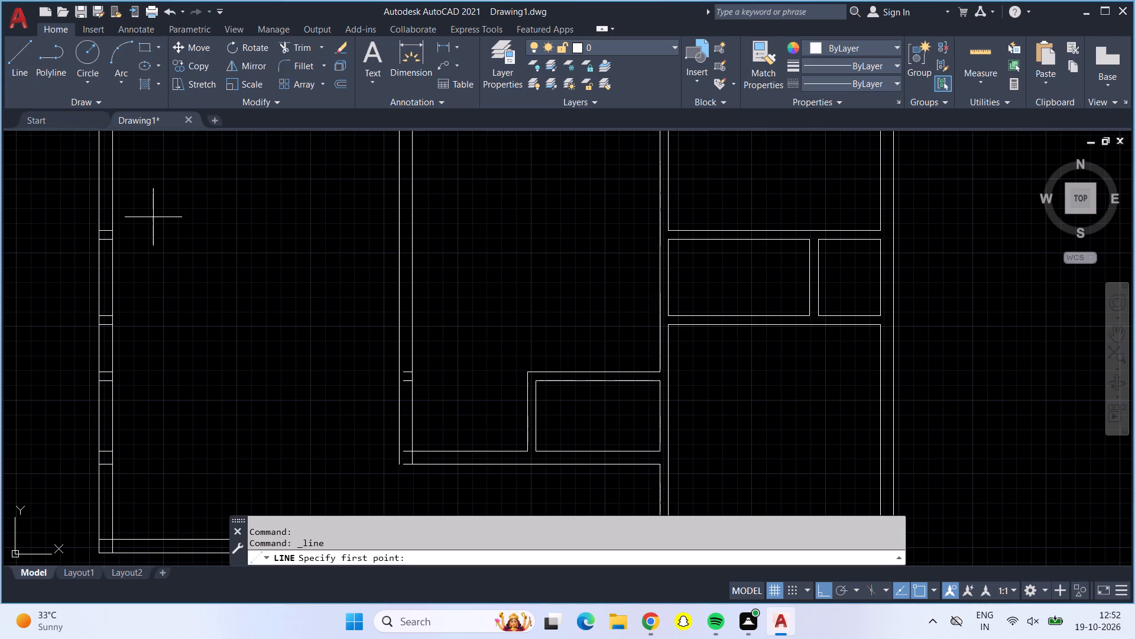
scroll(406, 467, "down", 1)
scroll(419, 460, "up", 3)
middle_click_drag(440, 388, 452, 327)
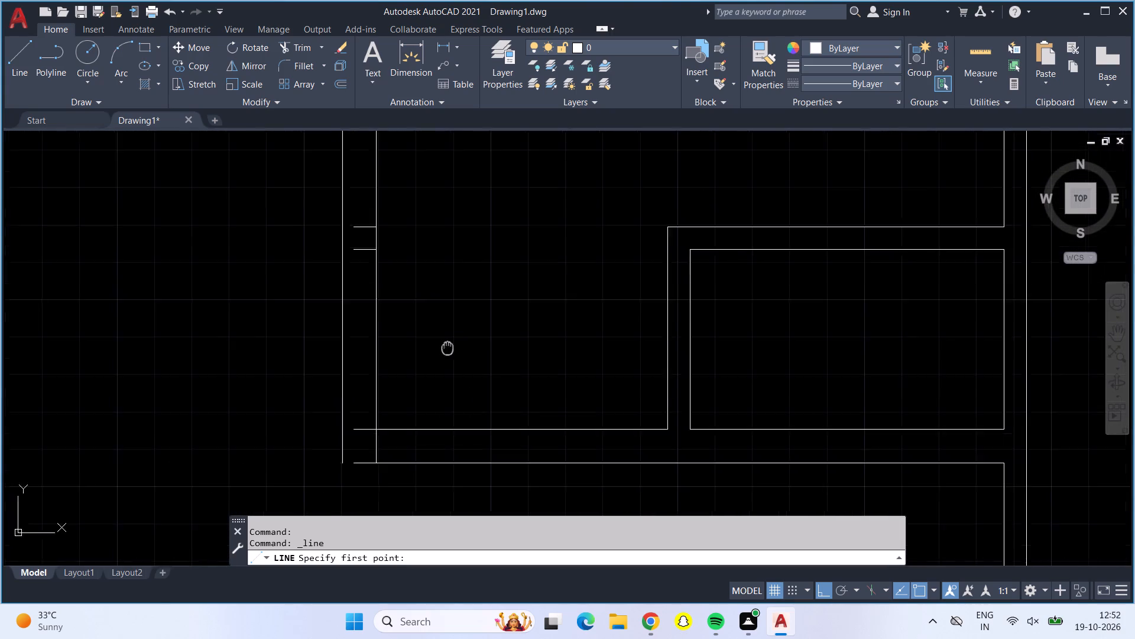
middle_click_drag(452, 327, 484, 250)
scroll(393, 344, "down", 1)
scroll(393, 344, "up", 1)
left_click(393, 344)
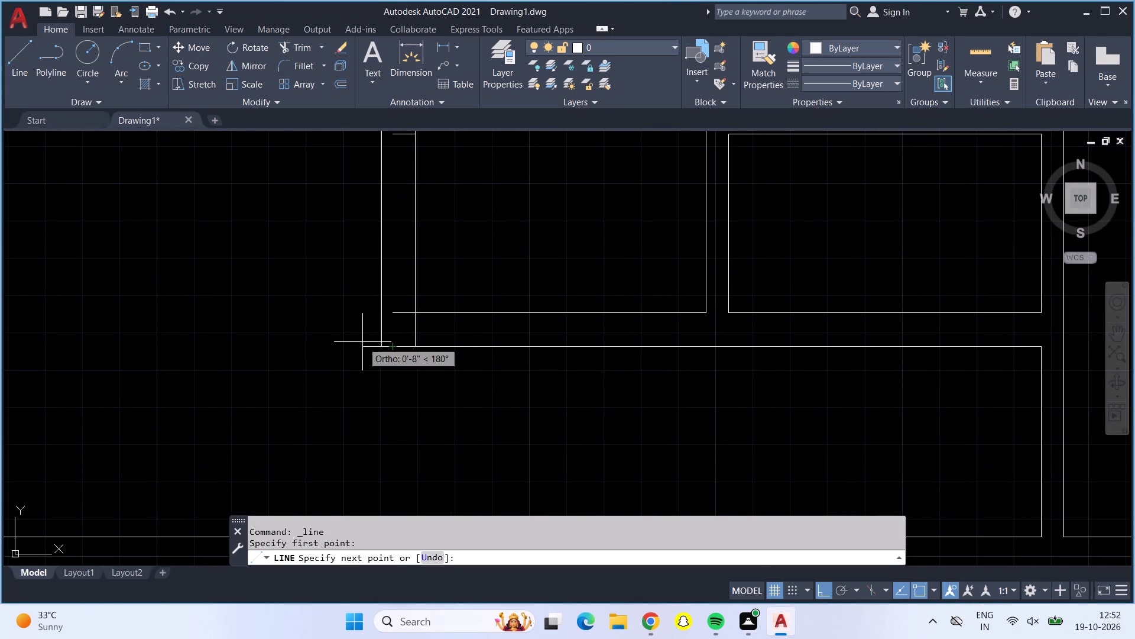
left_click(358, 341)
key("Escape")
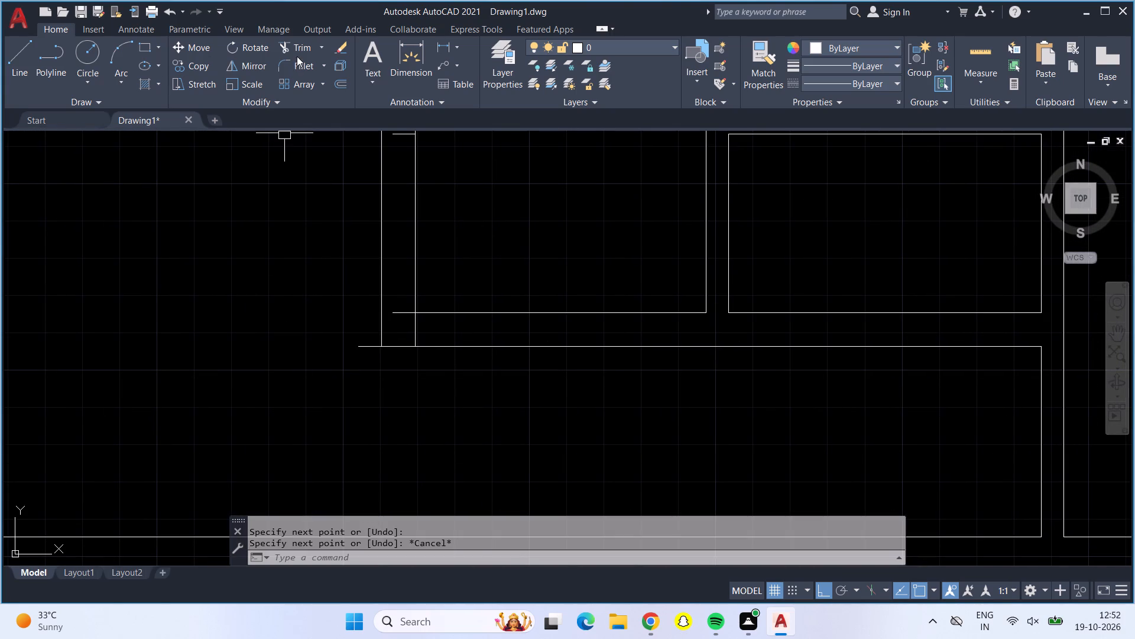
Trim the inner overlaps and the protruding line end at the lower-left corner of the 9" partition and lower wall.
left_click(296, 51)
left_click(401, 314)
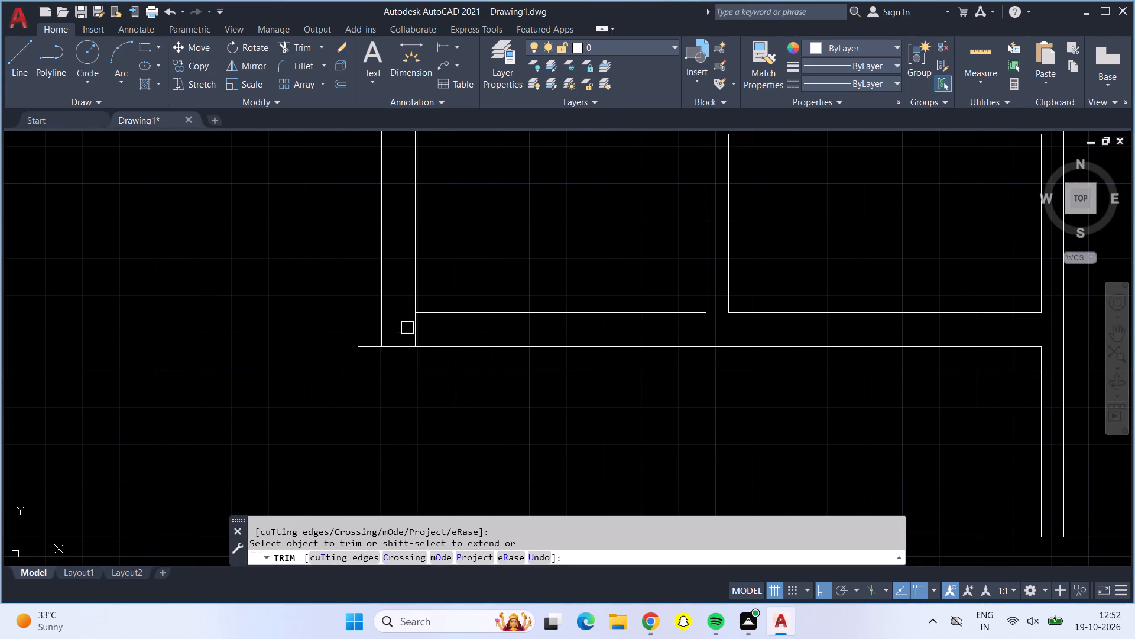
left_click(416, 327)
left_click(367, 348)
scroll(400, 327, "down", 1)
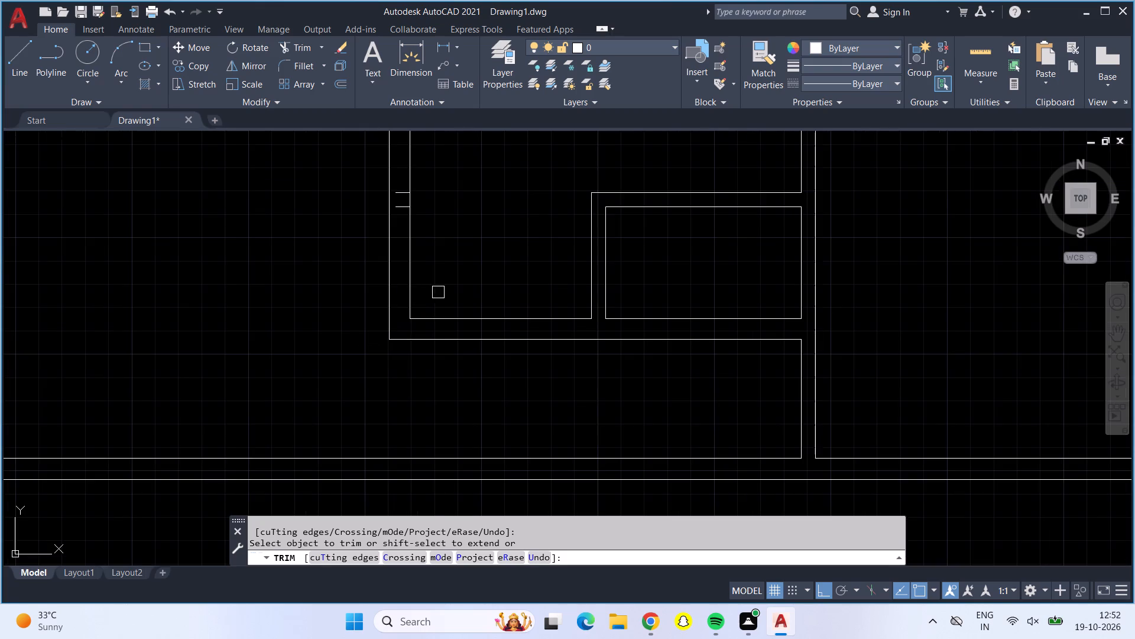
Trim away the two leftover horizontal stubs inside the 9" vertical partition, level with the small room's top wall.
middle_click_drag(450, 251, 479, 370)
scroll(479, 370, "down", 1)
scroll(441, 326, "up", 2)
scroll(442, 327, "down", 1)
scroll(442, 327, "up", 1)
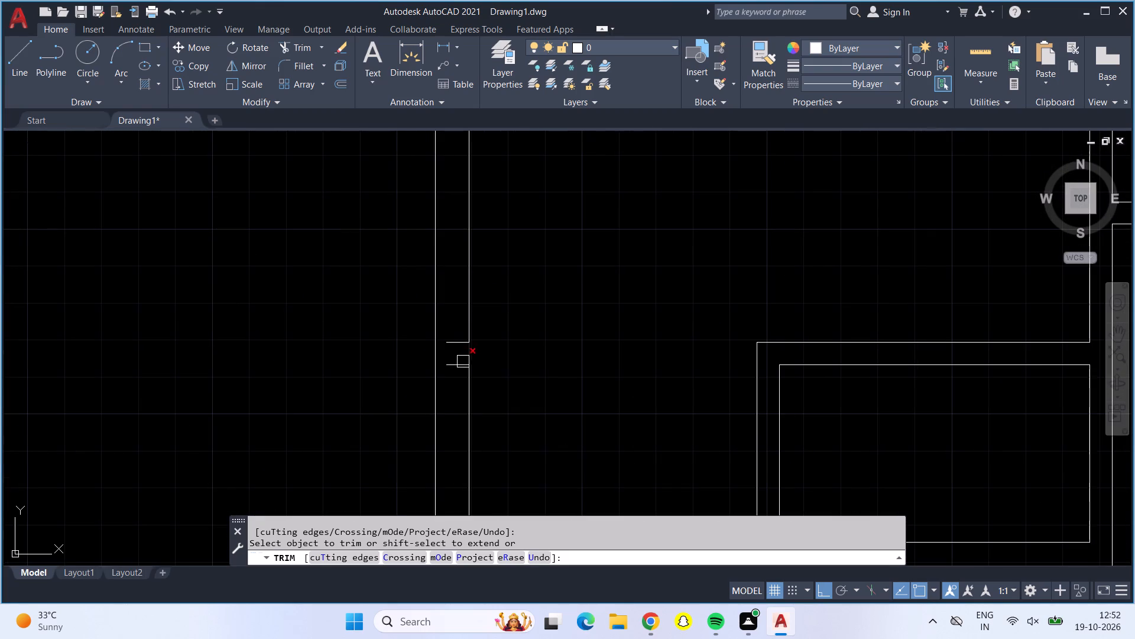
left_click(459, 360)
left_click(456, 338)
scroll(457, 343, "down", 1)
scroll(484, 334, "up", 1)
scroll(489, 335, "down", 1)
scroll(493, 337, "up", 1)
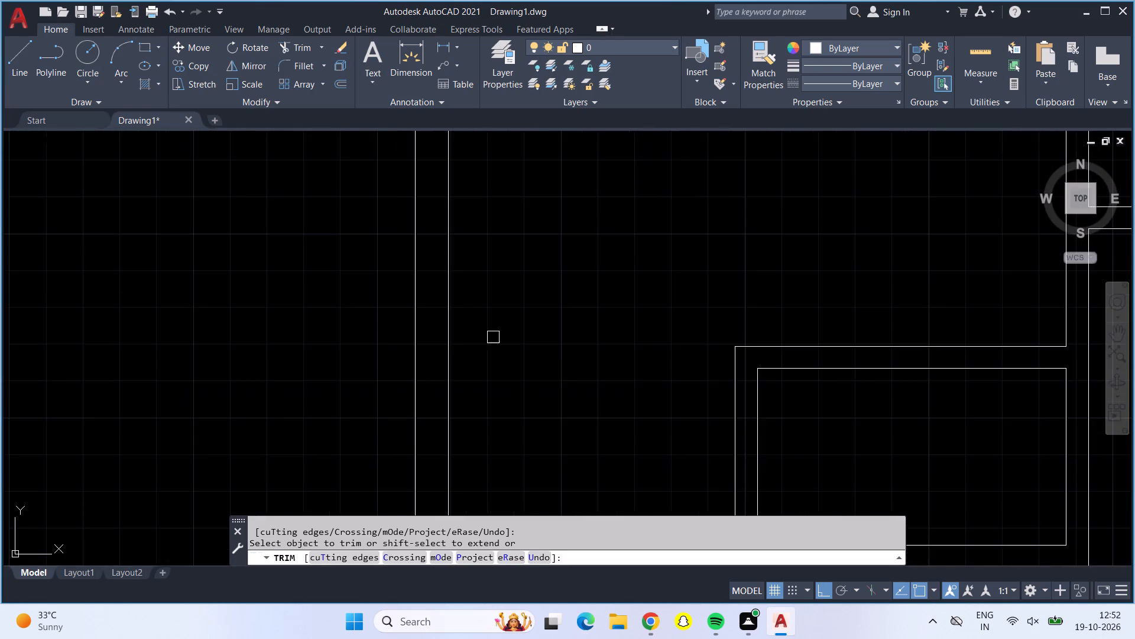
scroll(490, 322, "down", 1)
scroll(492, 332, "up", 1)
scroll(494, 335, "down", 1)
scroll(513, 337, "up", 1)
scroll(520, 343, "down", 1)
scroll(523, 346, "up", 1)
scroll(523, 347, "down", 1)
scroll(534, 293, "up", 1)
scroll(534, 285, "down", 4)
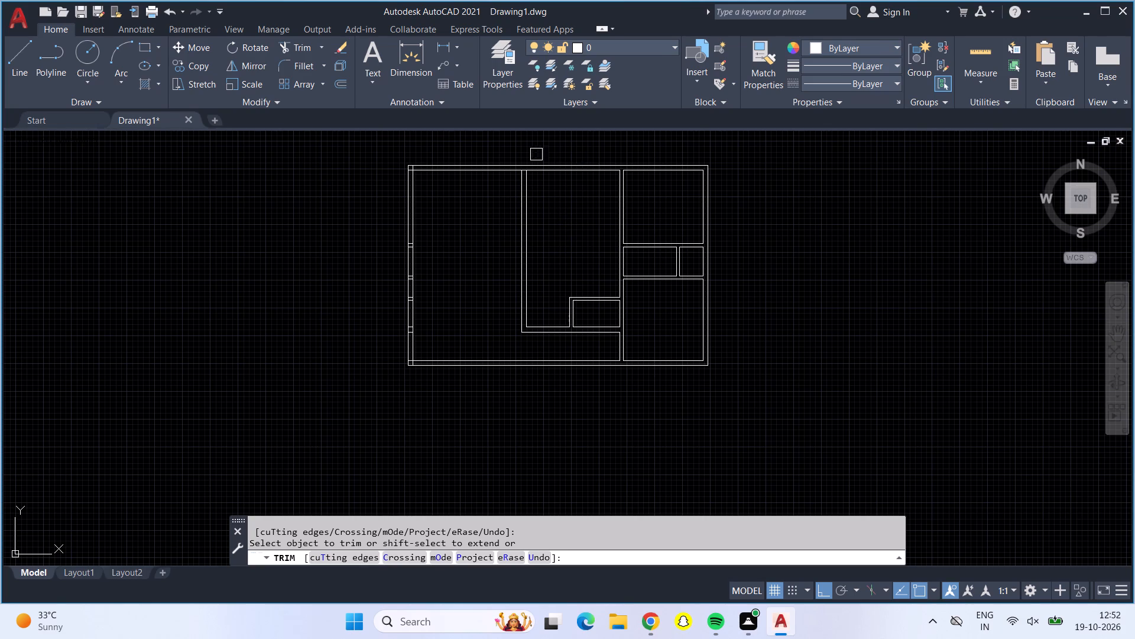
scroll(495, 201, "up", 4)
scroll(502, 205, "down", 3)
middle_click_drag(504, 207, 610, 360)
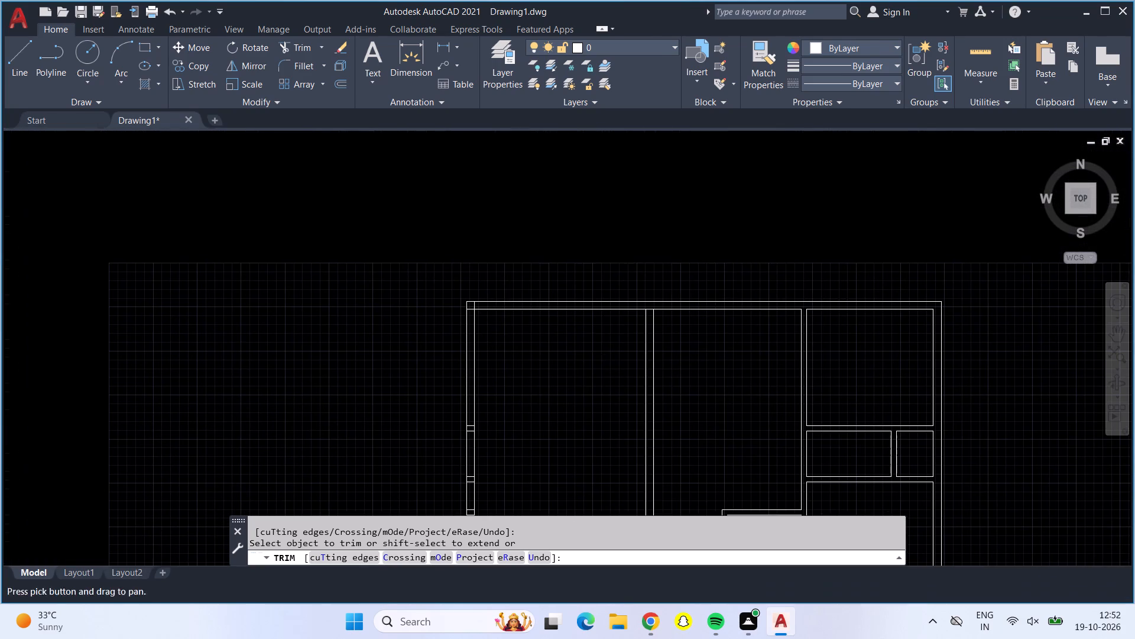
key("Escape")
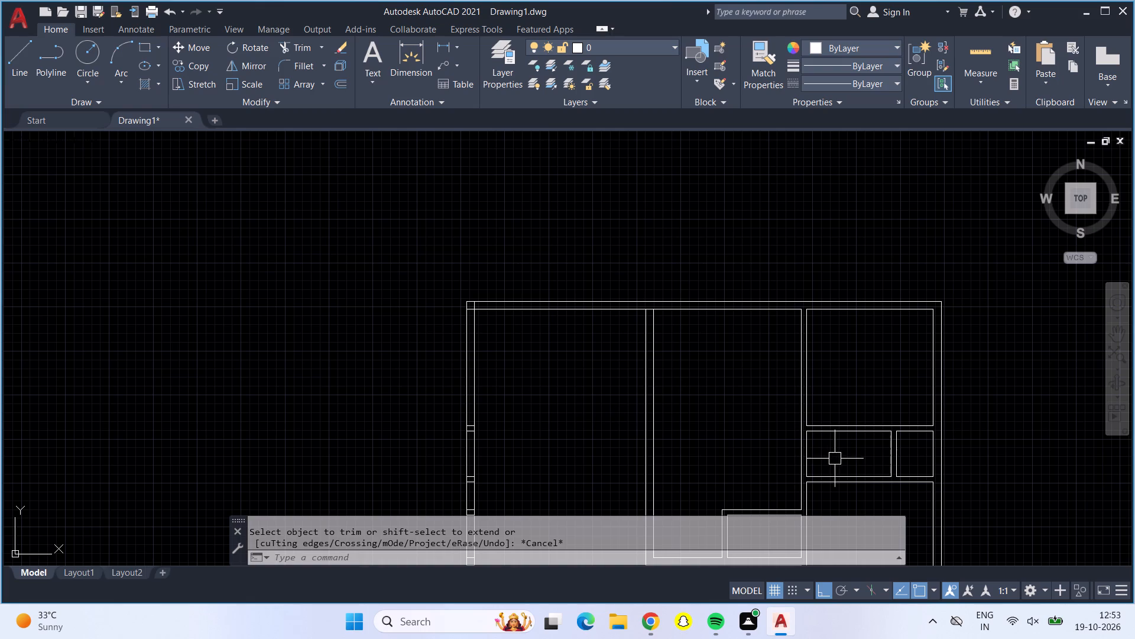
Offset the top outer wall's inner line 13' downward across the large left room.
middle_click_drag(624, 375, 655, 286)
key("Escape")
key("o")
key("Return")
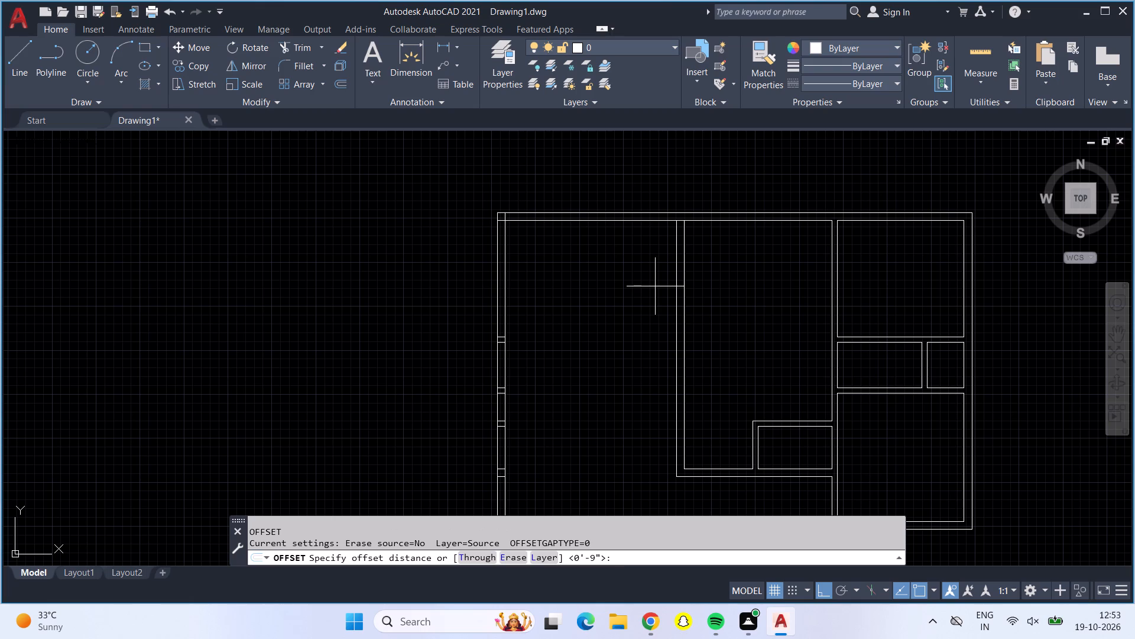
type("13")
key("apostrophe")
key("Return")
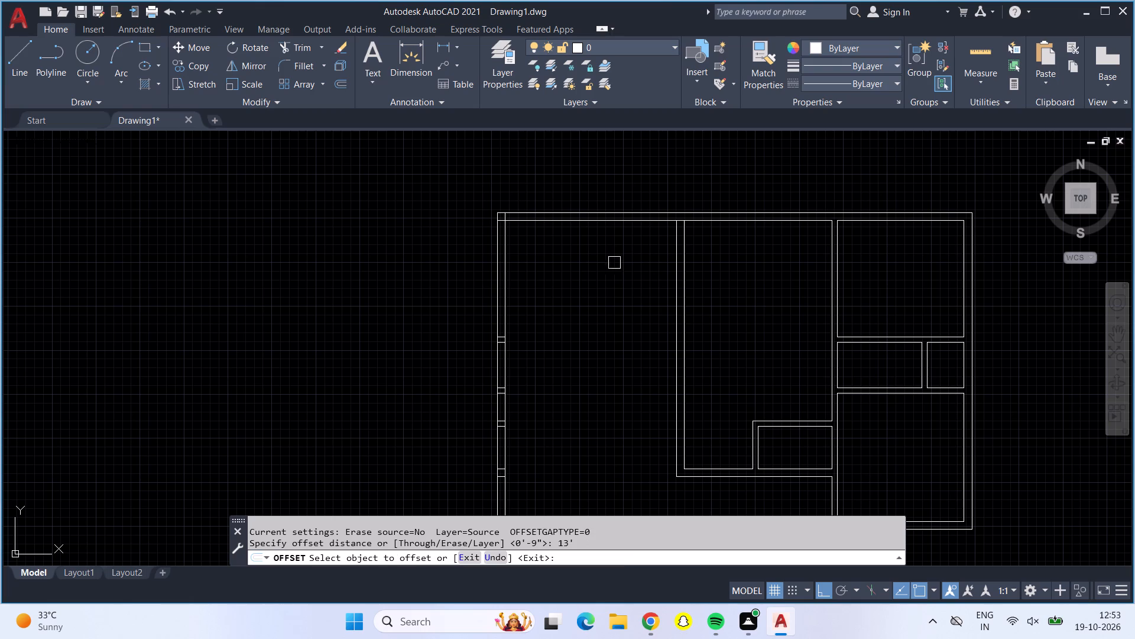
left_click(628, 224)
left_click(634, 291)
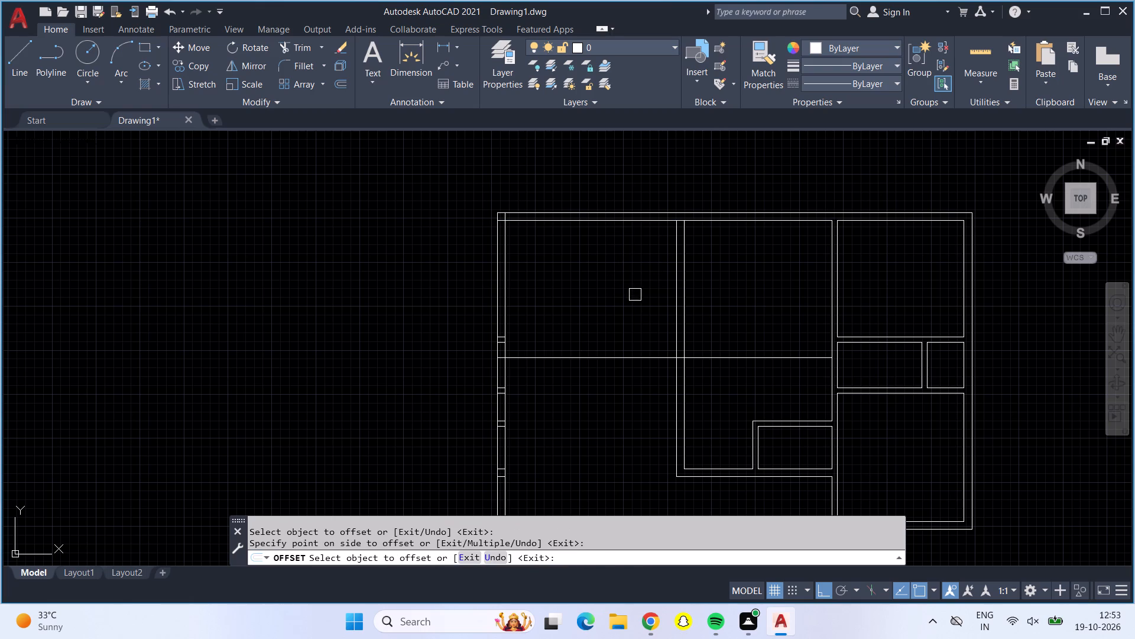
key("Escape")
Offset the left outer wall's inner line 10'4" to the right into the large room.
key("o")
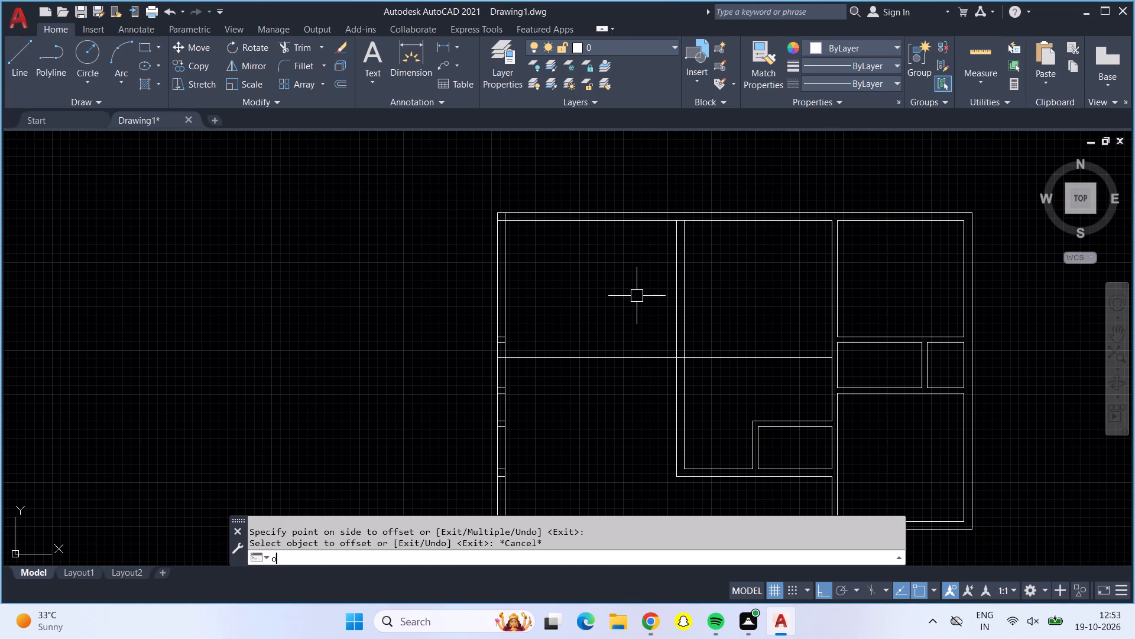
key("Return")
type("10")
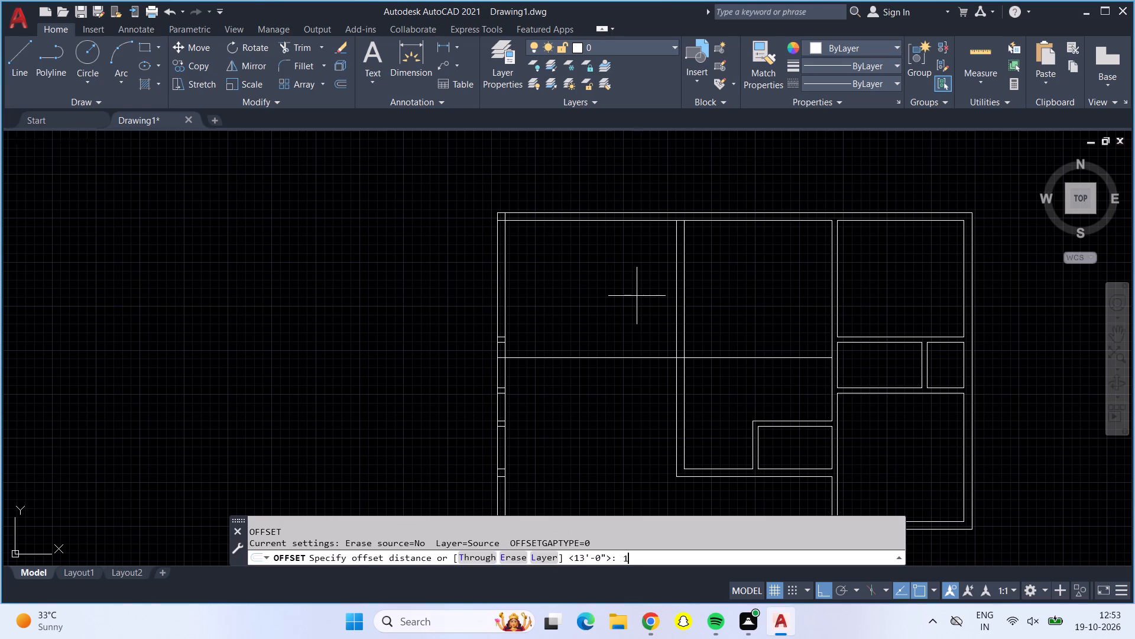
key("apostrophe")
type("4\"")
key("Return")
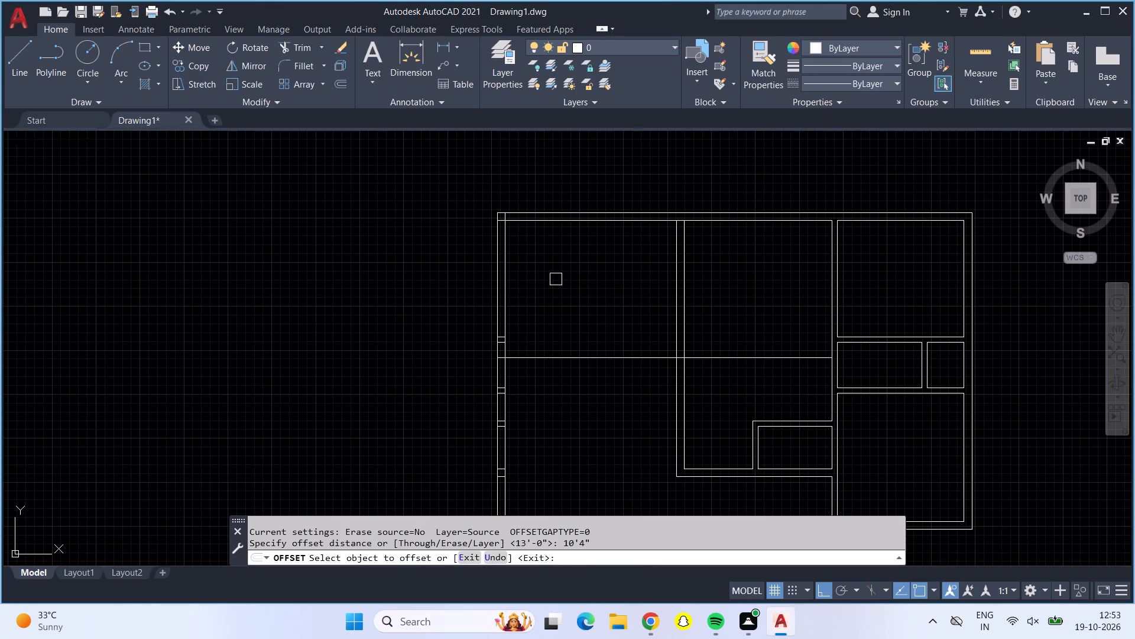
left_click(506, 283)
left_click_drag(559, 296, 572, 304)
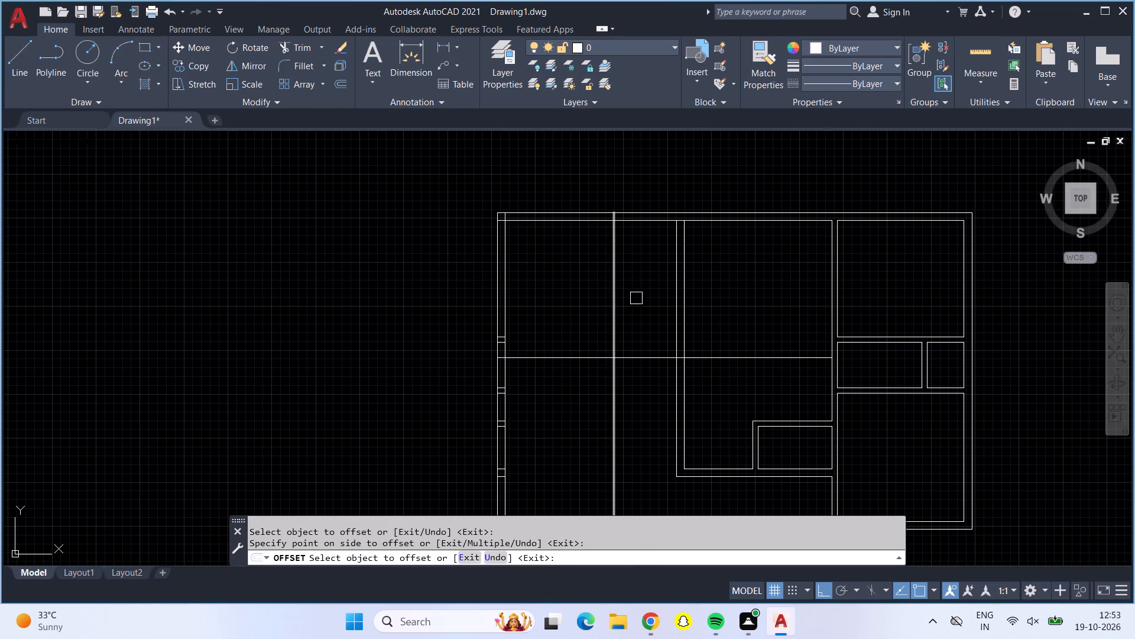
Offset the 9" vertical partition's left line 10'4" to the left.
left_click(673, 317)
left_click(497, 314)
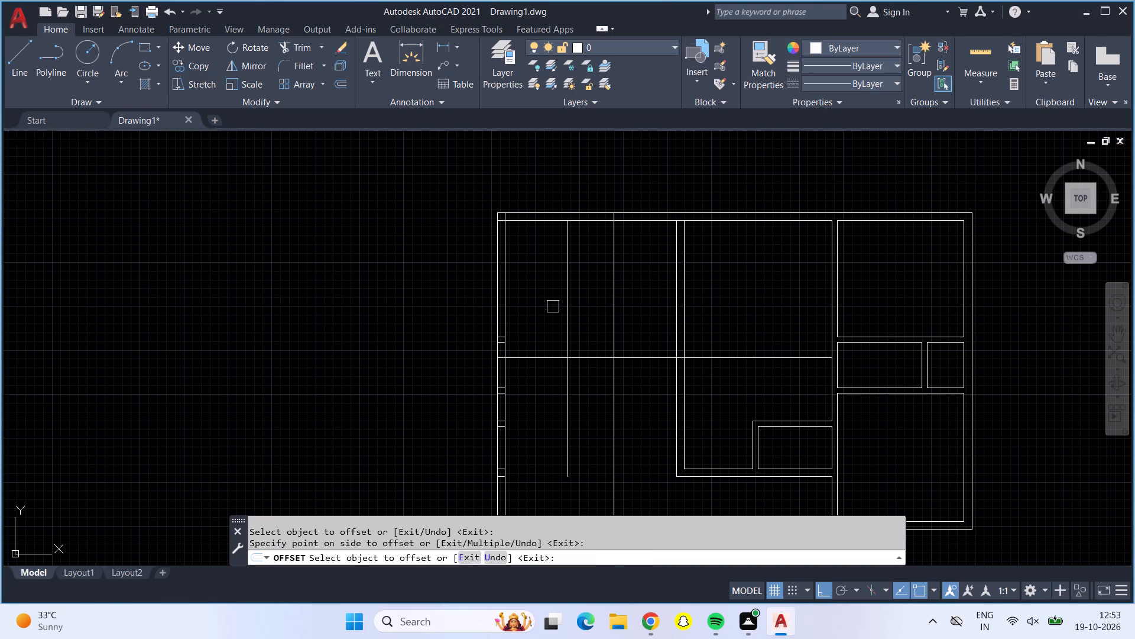
Measure the space between the left outer wall and the nearest new vertical line.
scroll(602, 317, "up", 2)
scroll(596, 314, "down", 1)
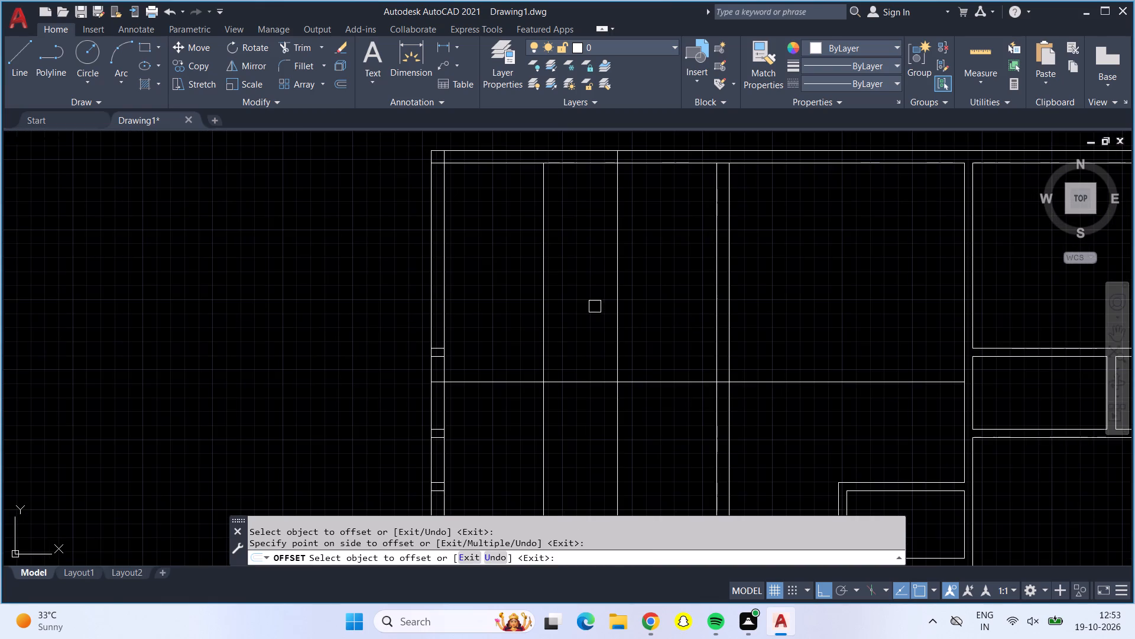
middle_click_drag(589, 304, 595, 327)
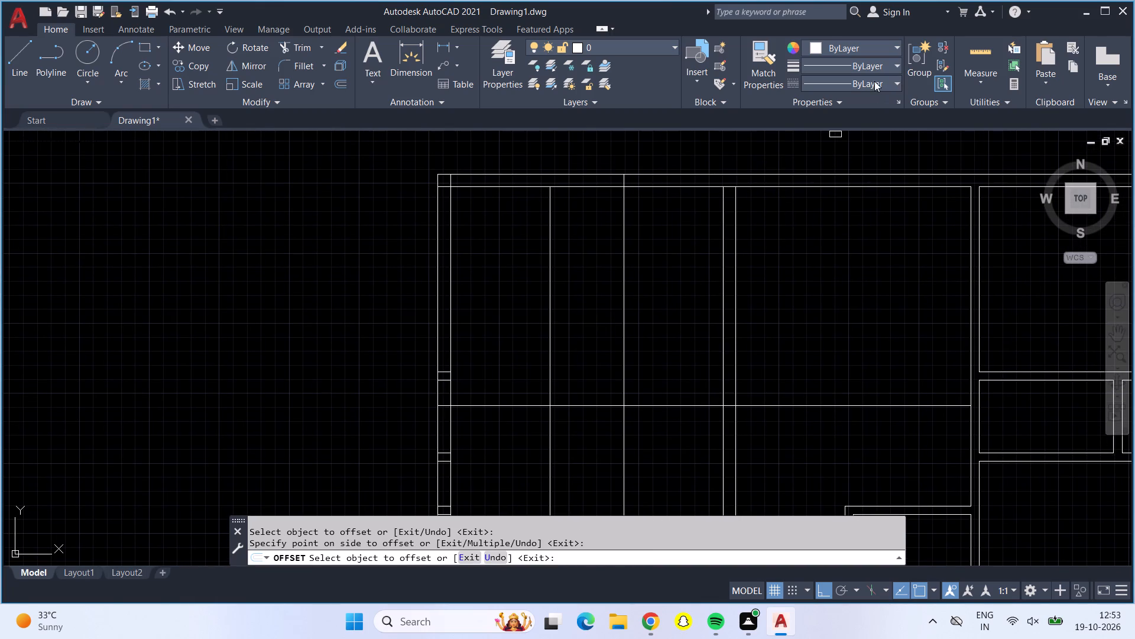
left_click(984, 50)
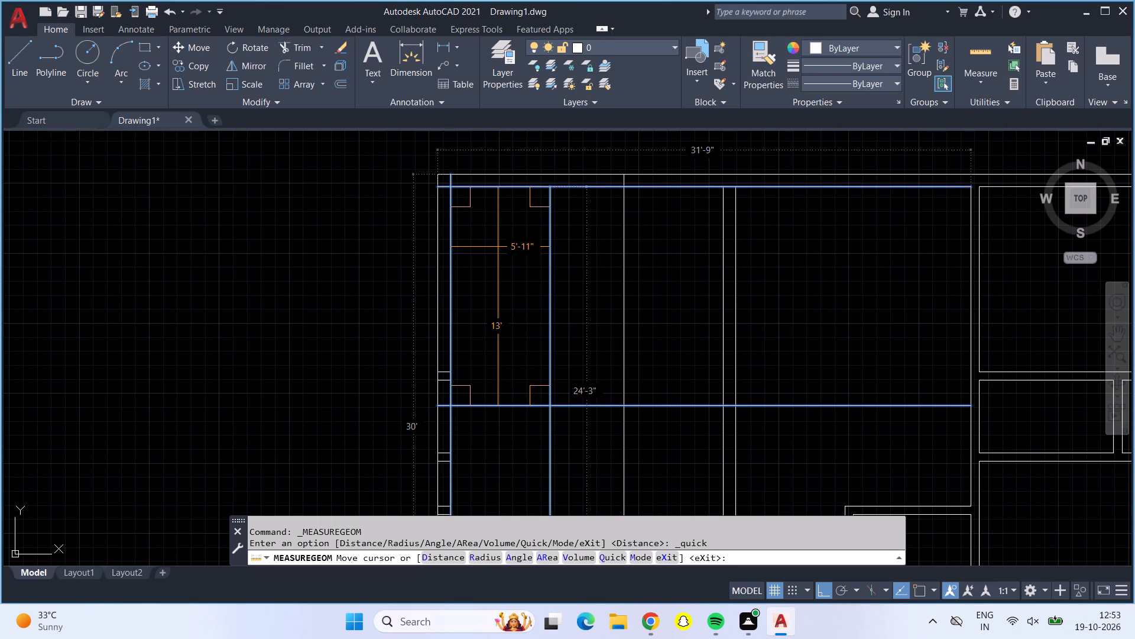
key("Escape")
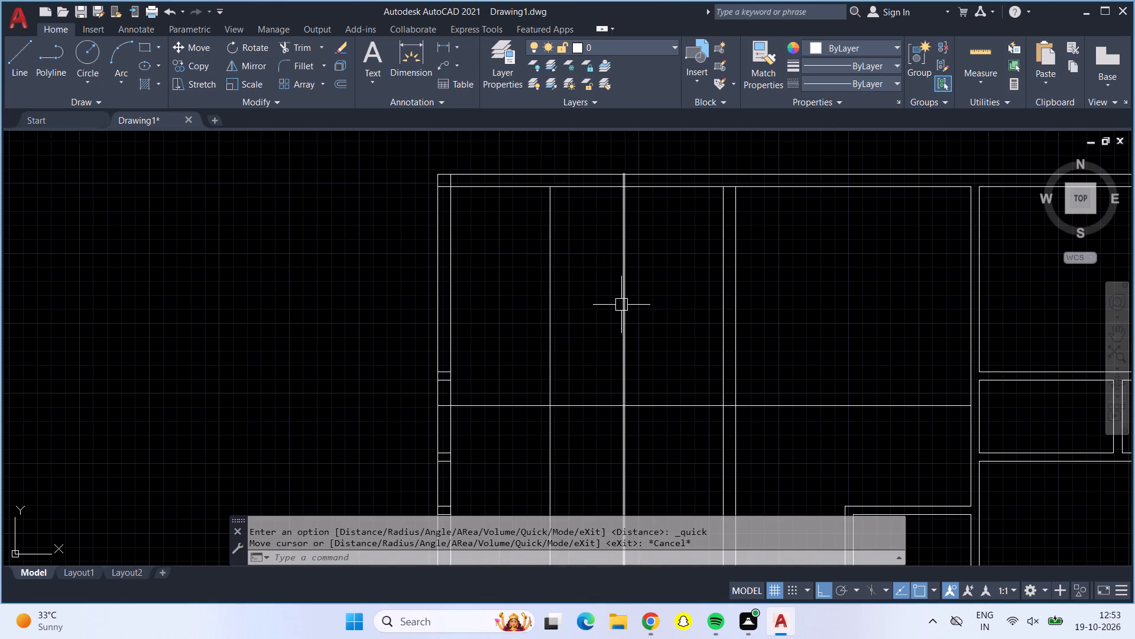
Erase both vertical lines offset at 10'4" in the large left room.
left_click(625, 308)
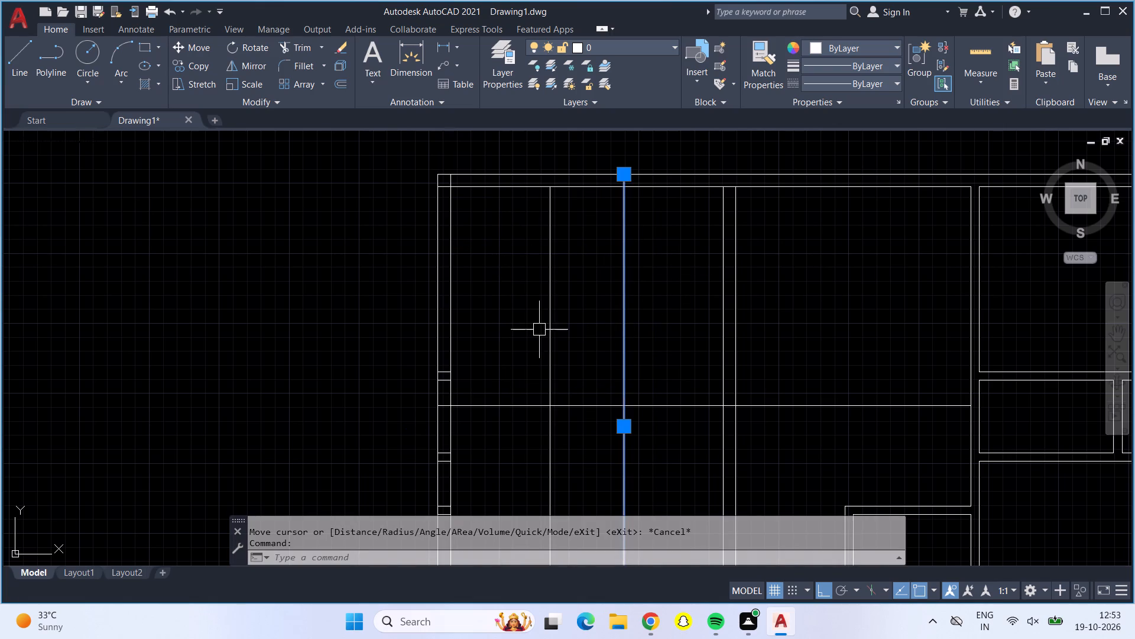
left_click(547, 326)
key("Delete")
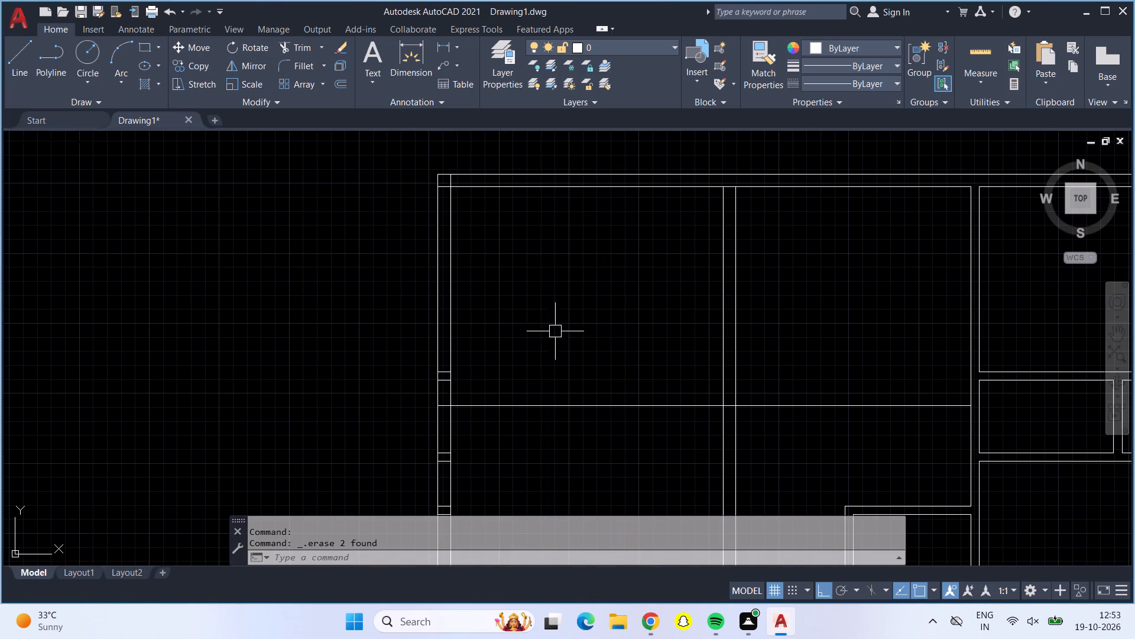
Offset the 9" vertical partition's right line 10'4" to the left.
key("o")
key("Return")
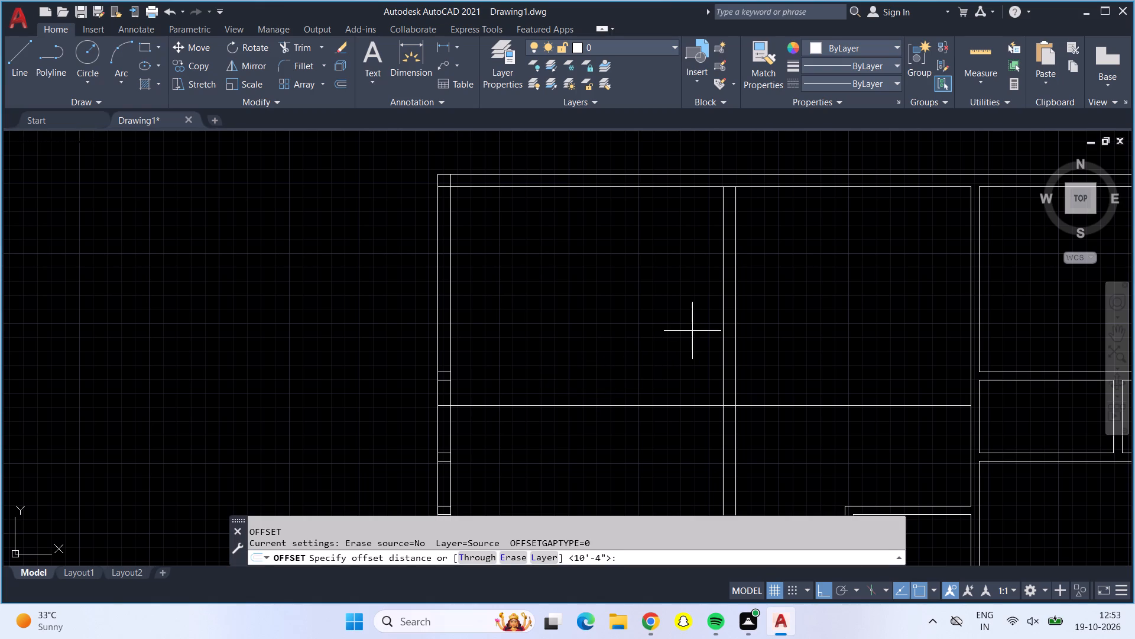
type("104")
key("BackSpace")
type("'4\"")
key("Return")
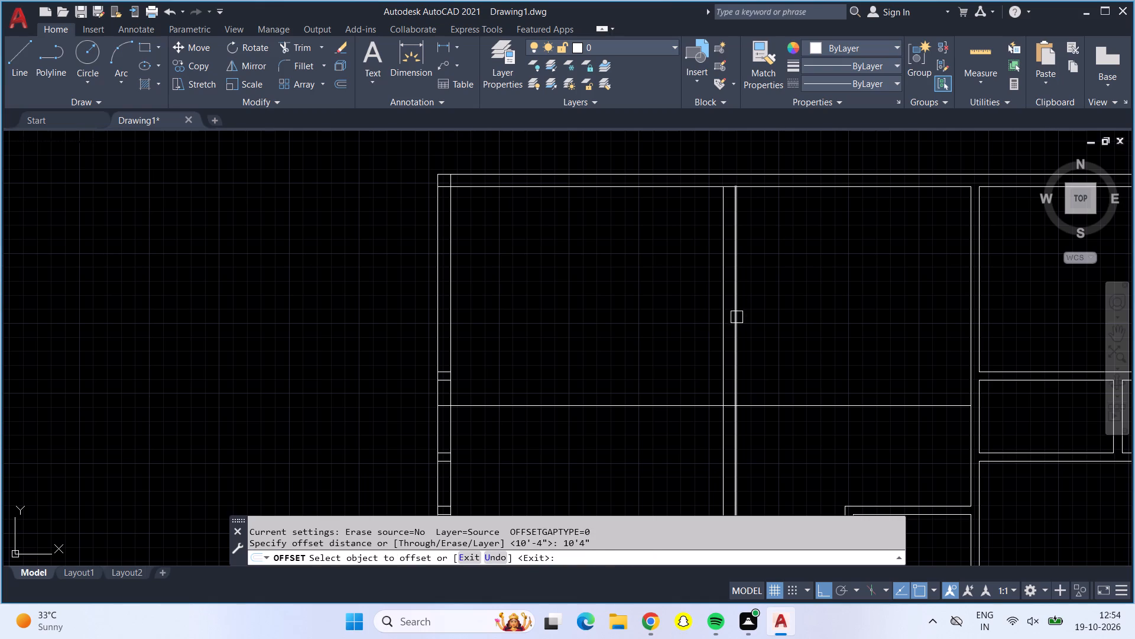
left_click(737, 317)
left_click(611, 308)
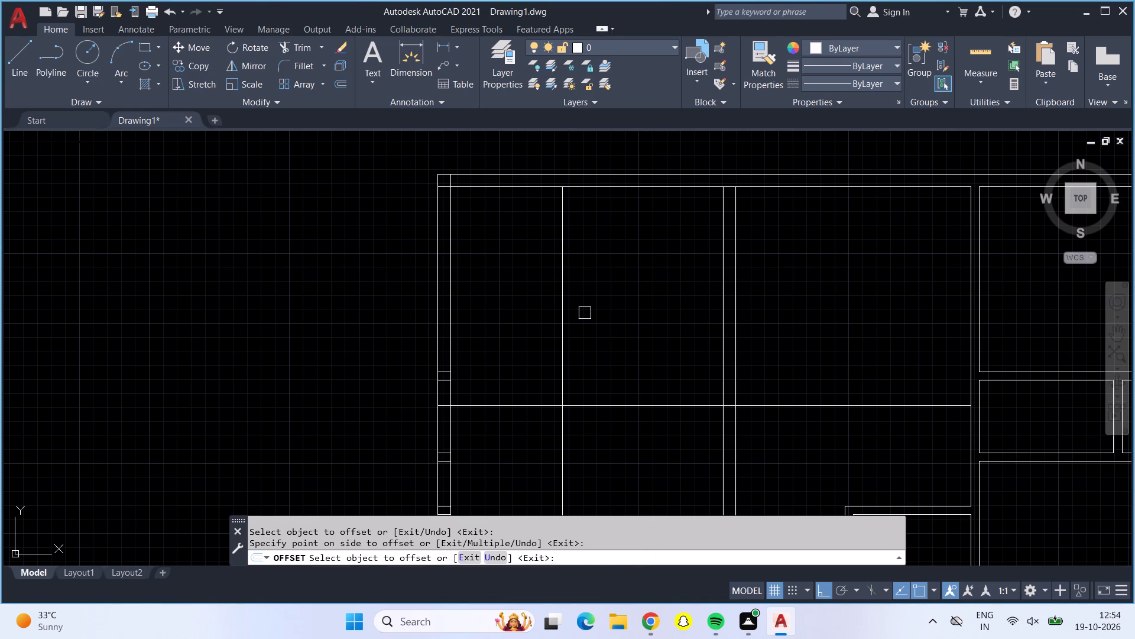
key("Escape")
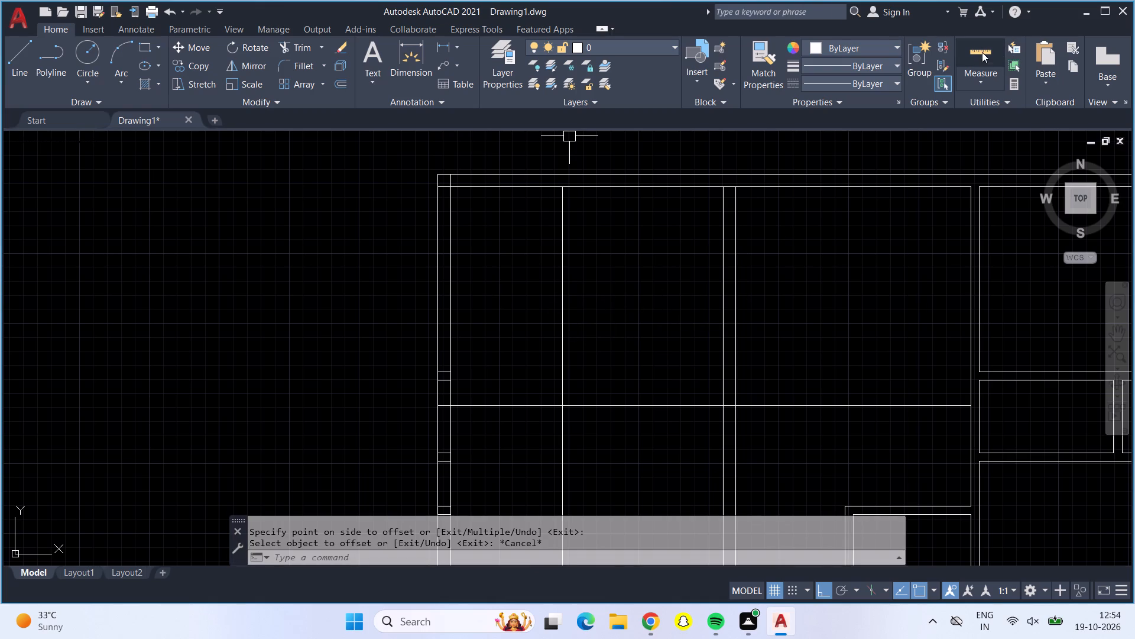
Measure the space between the left outer wall and the new vertical line.
left_click(980, 49)
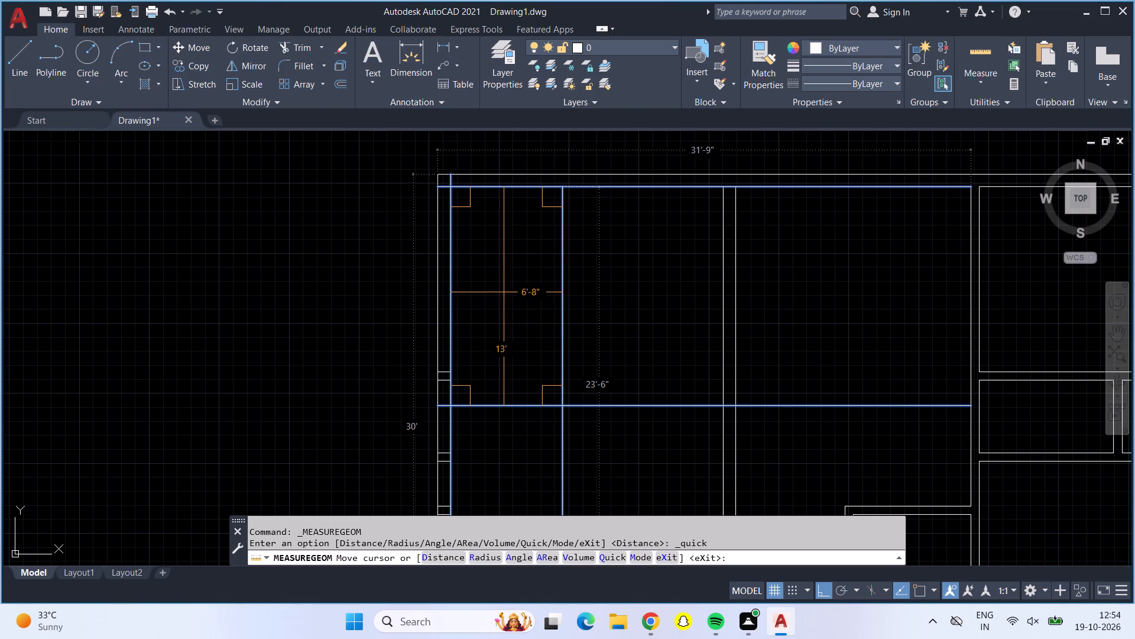
key("Escape")
Offset the new horizontal line, 13' below the top wall, 9" downward to give the wall thickness.
scroll(523, 283, "down", 1)
scroll(640, 308, "up", 1)
middle_click_drag(695, 322, 666, 225)
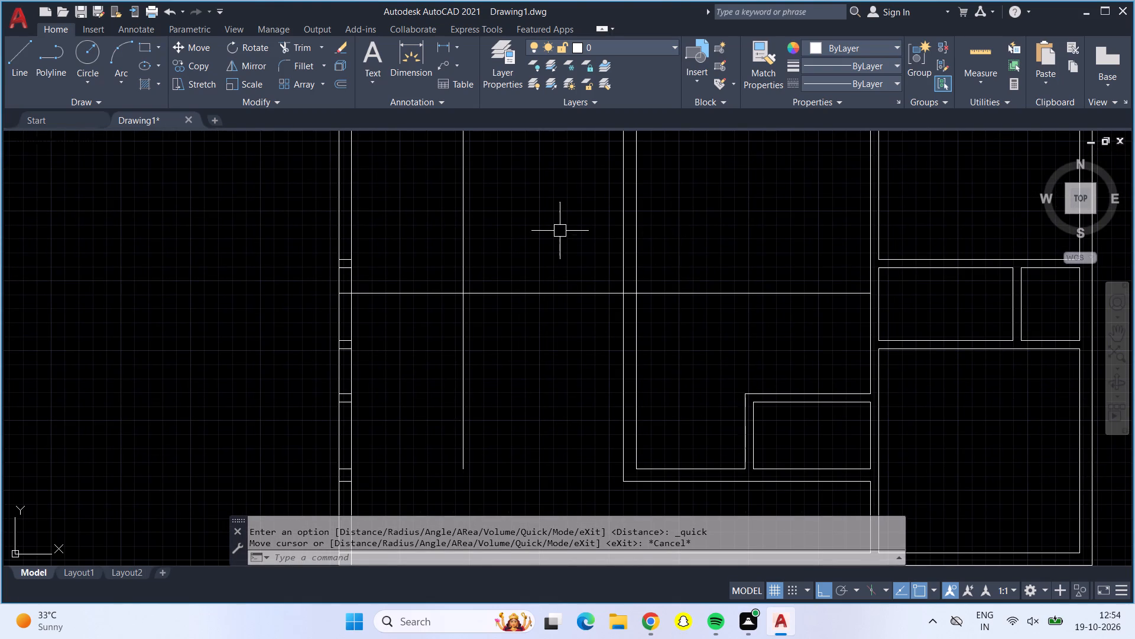
key("Escape")
key("o")
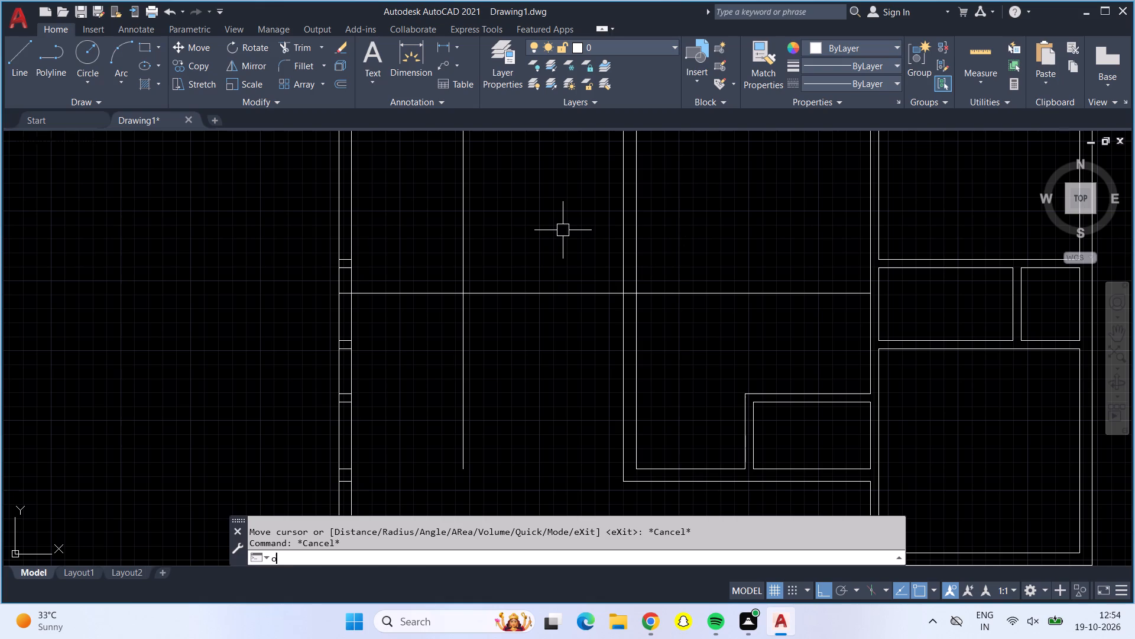
key("Return")
type("9\"")
key("Return")
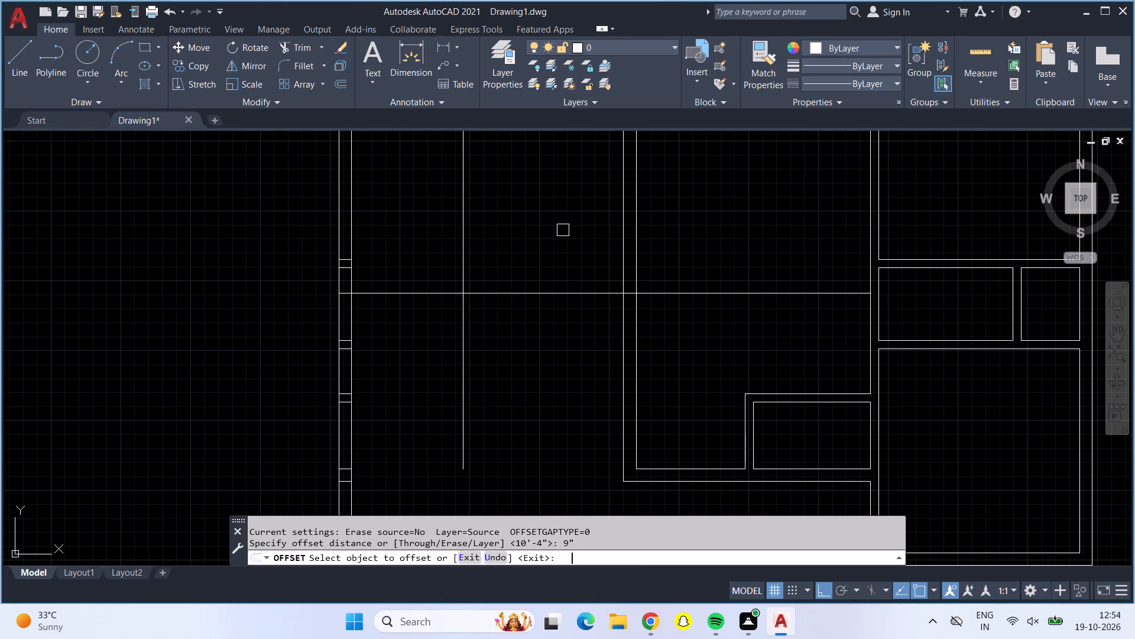
left_click_drag(536, 291, 536, 296)
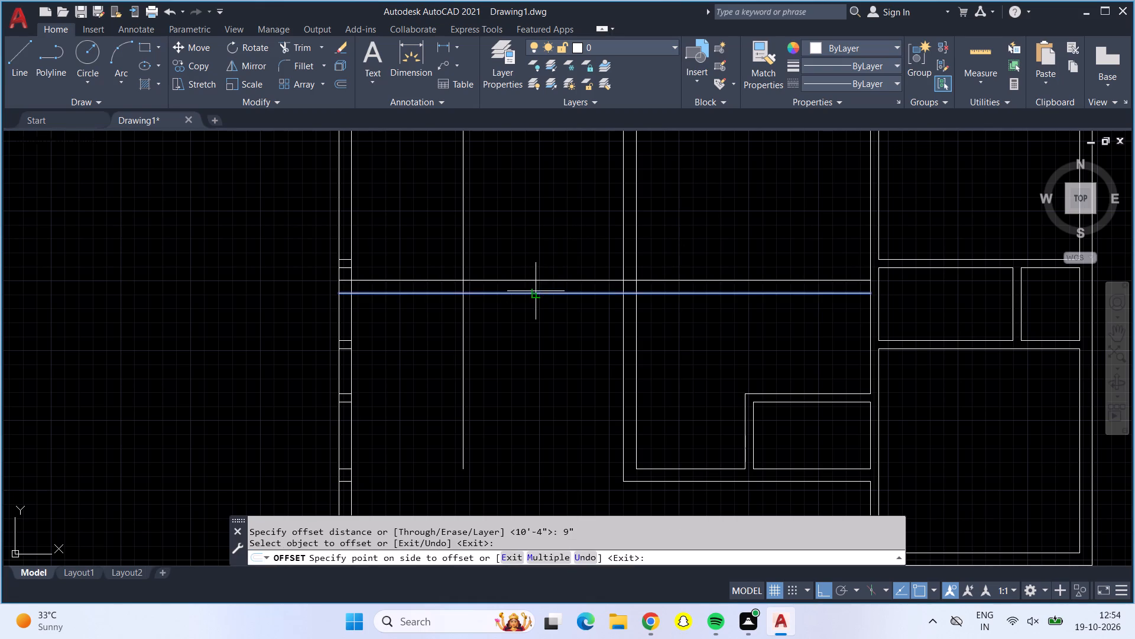
left_click_drag(536, 296, 536, 305)
left_click(549, 353)
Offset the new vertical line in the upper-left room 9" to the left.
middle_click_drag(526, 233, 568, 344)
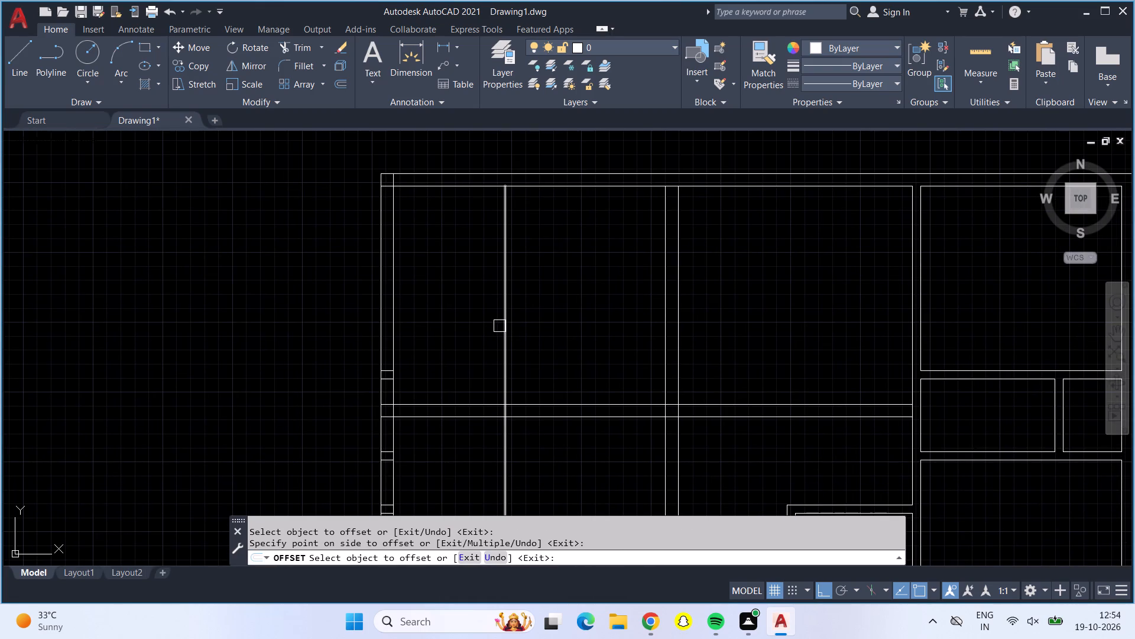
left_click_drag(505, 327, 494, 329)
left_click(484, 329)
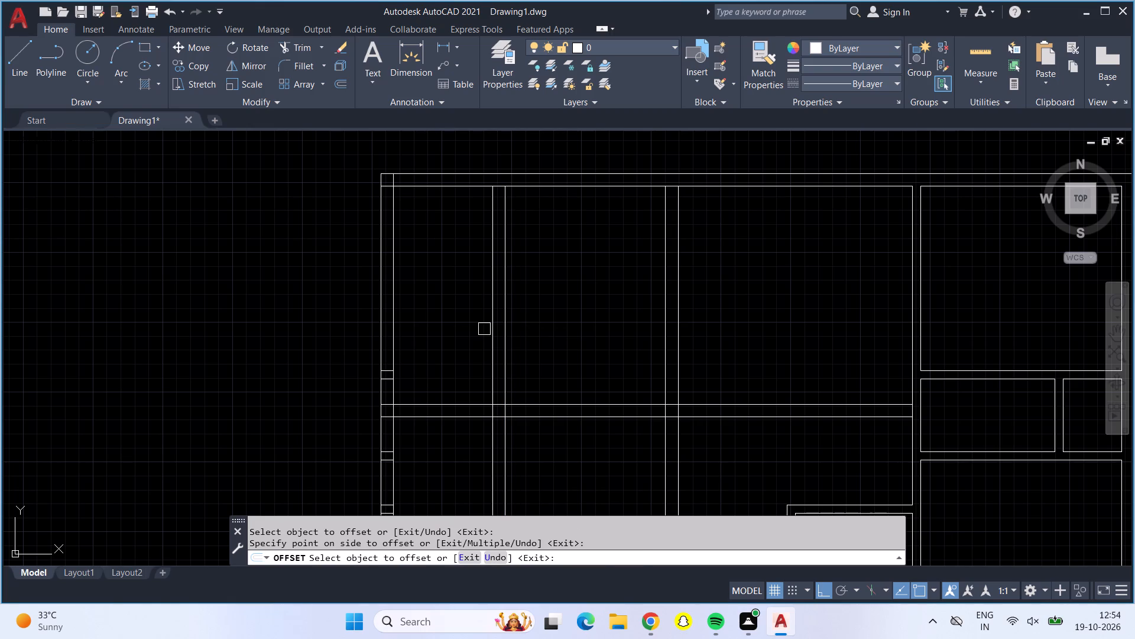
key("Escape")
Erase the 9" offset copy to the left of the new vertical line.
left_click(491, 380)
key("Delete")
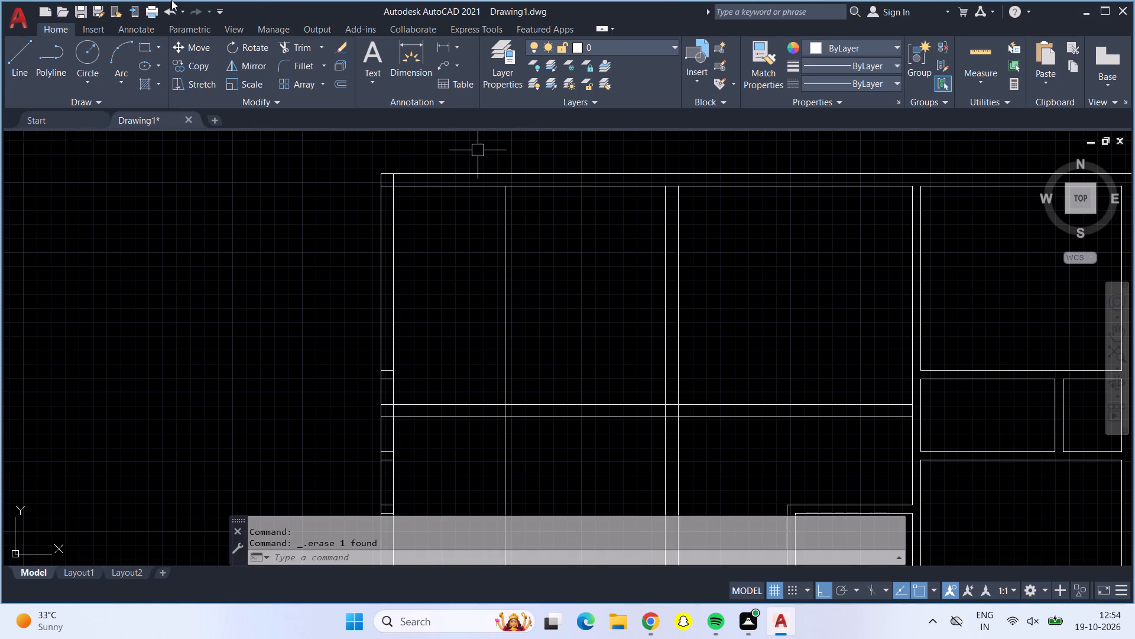
Trim the left line of the middle vertical wall above the new horizontal wall.
left_click(292, 50)
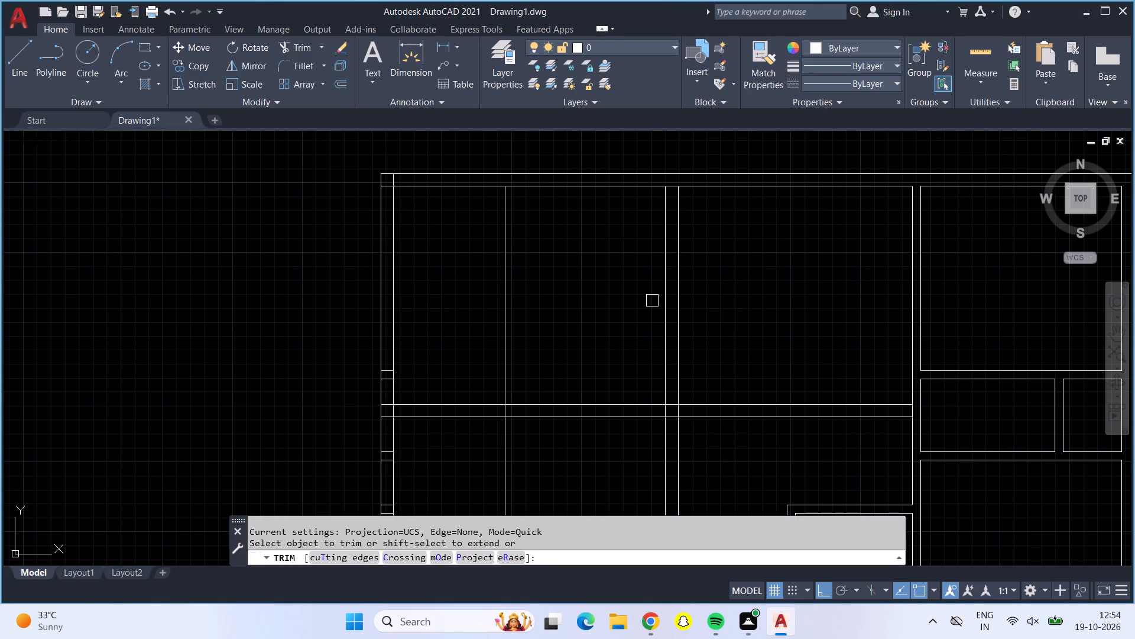
left_click(664, 318)
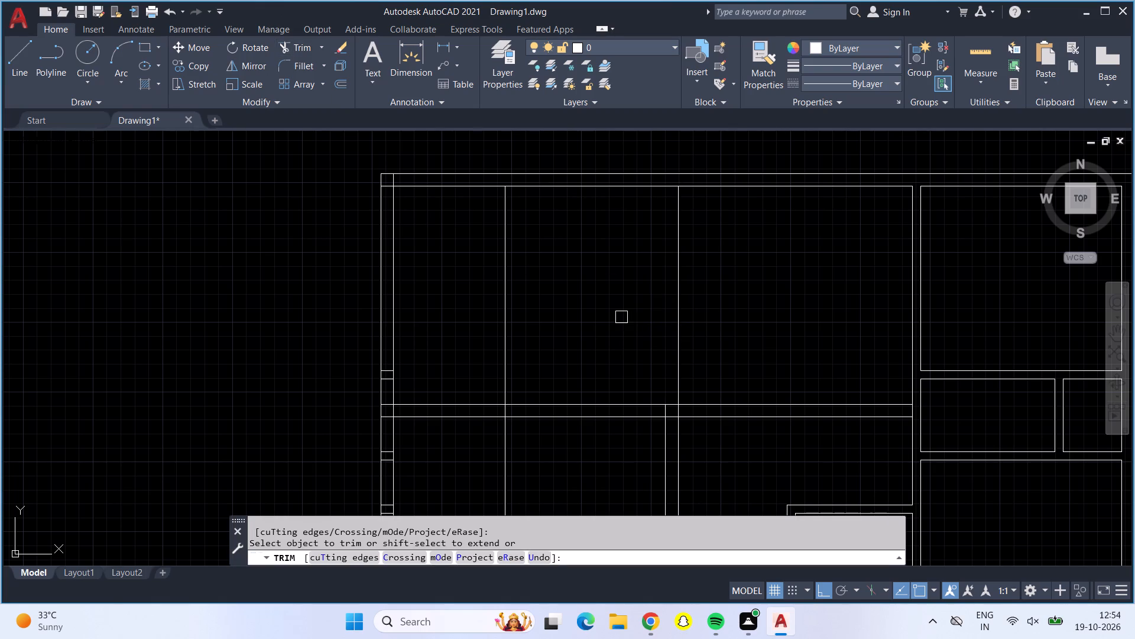
key("Escape")
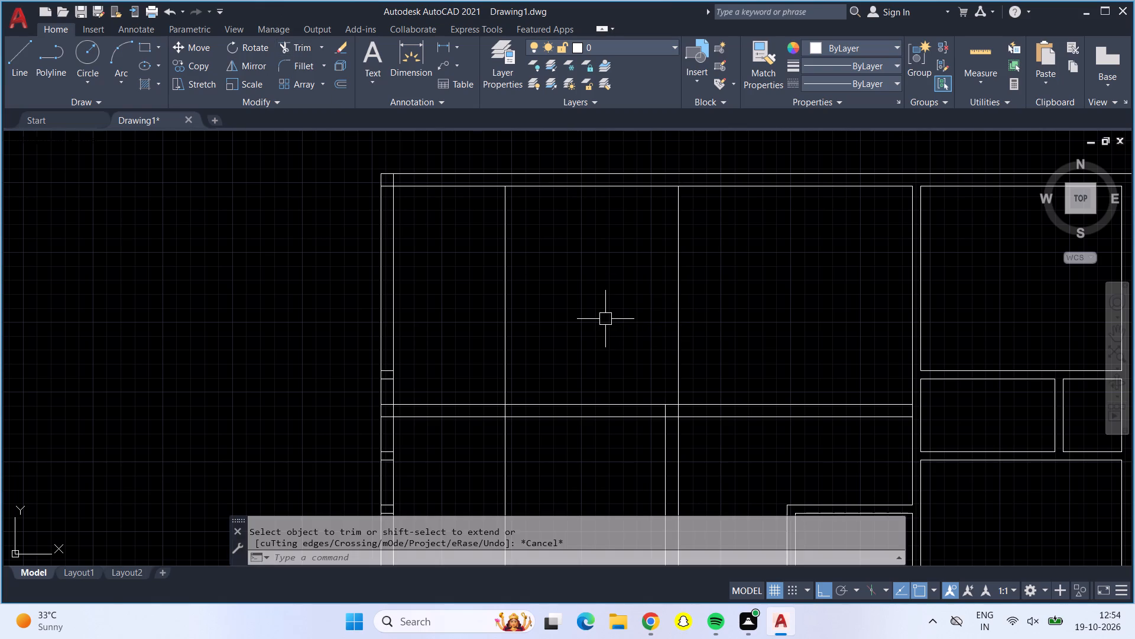
Offset the remaining middle vertical line 6" to the left to form the partition between the upper rooms.
key("o")
key("Return")
key("6")
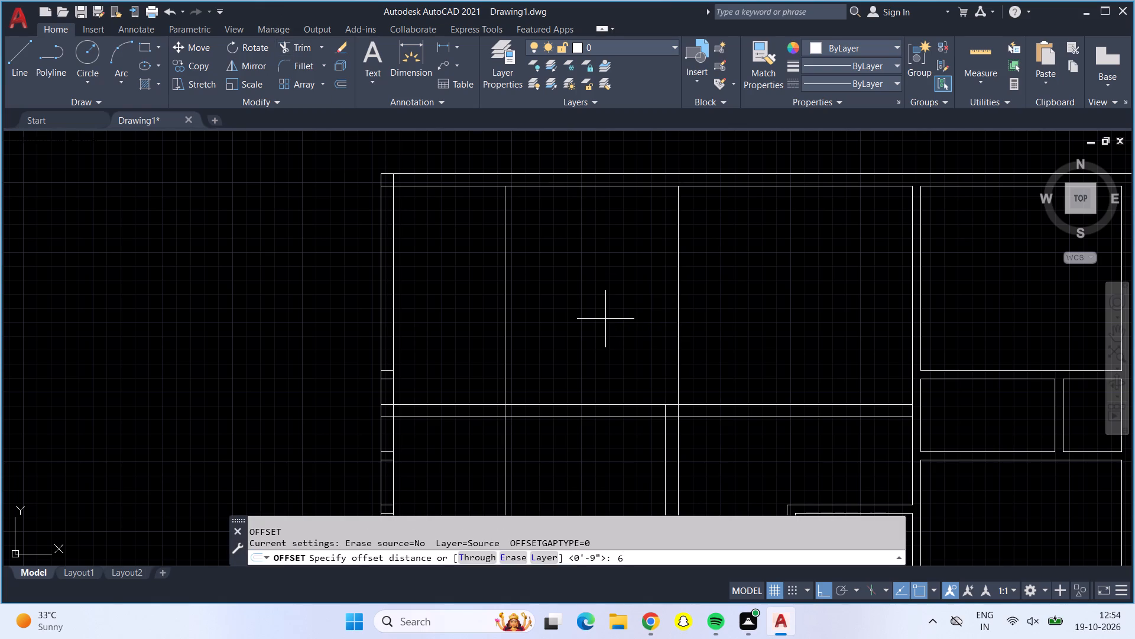
key("shift+quotedbl")
key("Return")
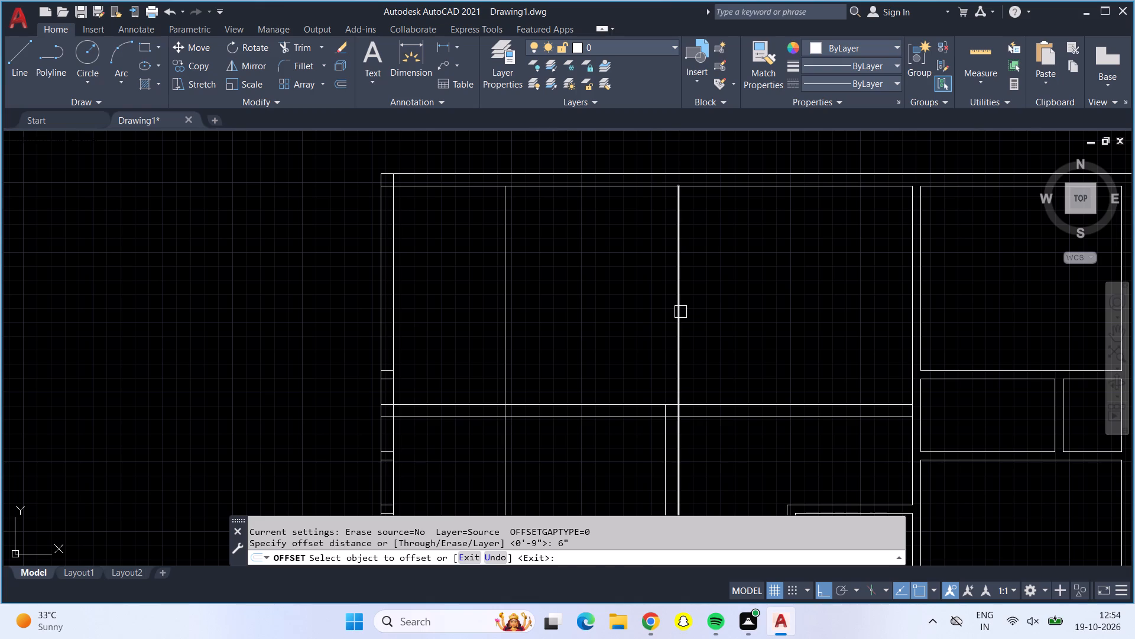
left_click(680, 312)
left_click(650, 312)
scroll(646, 311, "down", 2)
middle_click_drag(646, 318, 630, 285)
key("Escape")
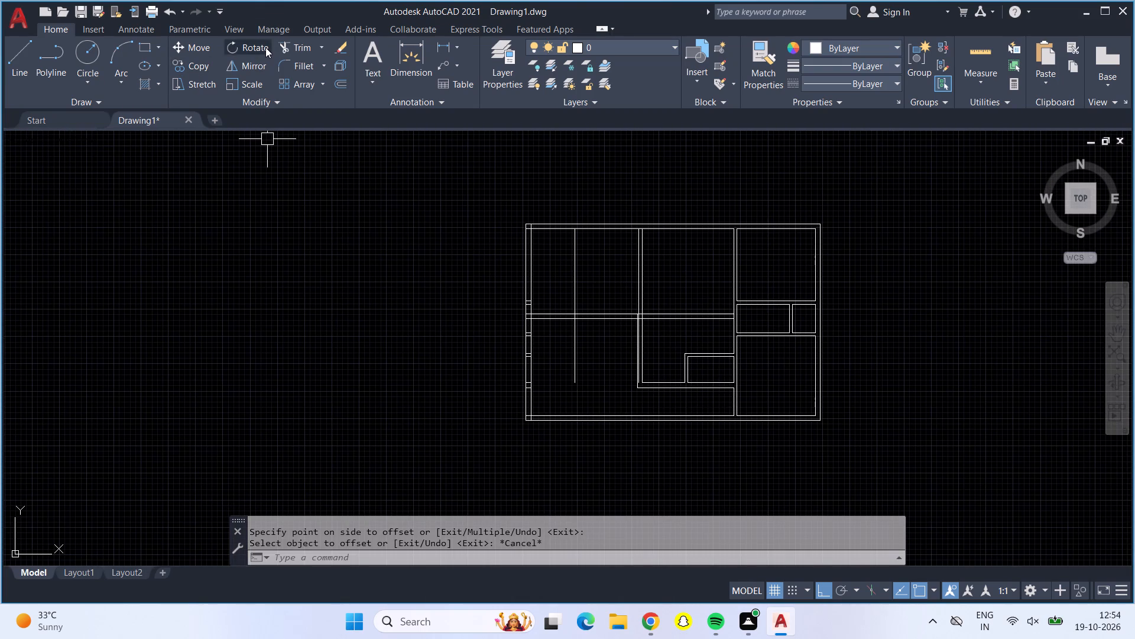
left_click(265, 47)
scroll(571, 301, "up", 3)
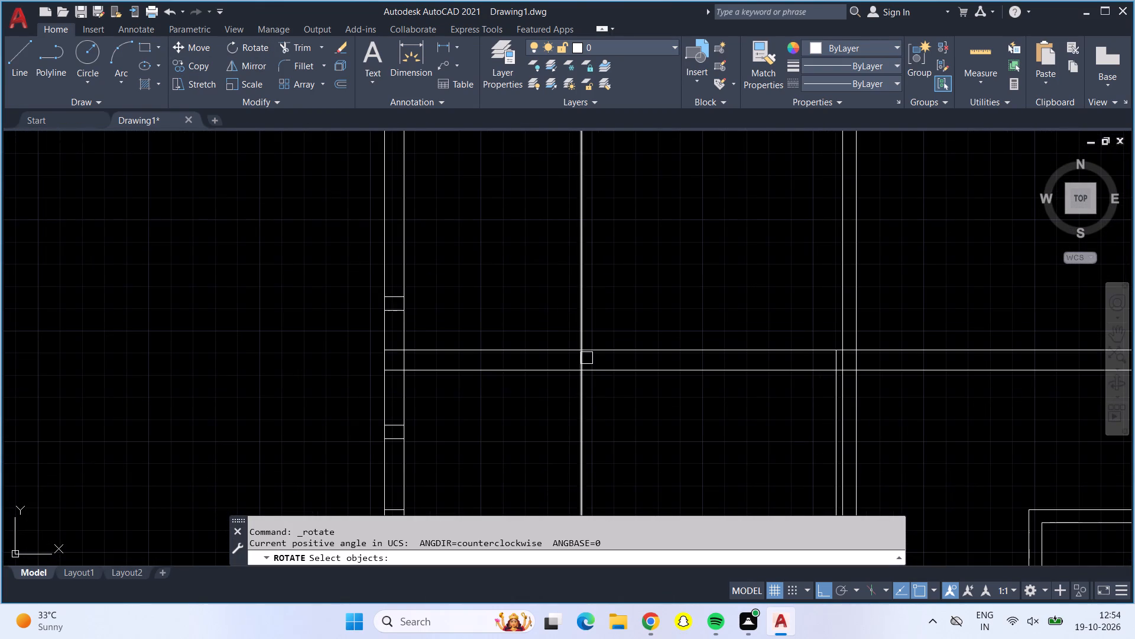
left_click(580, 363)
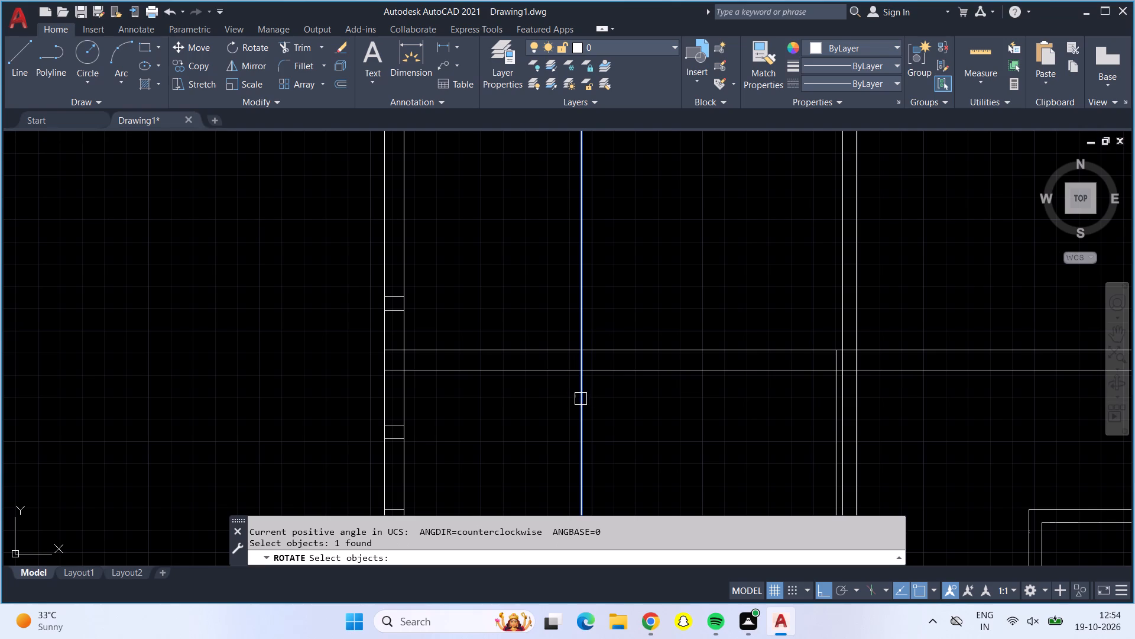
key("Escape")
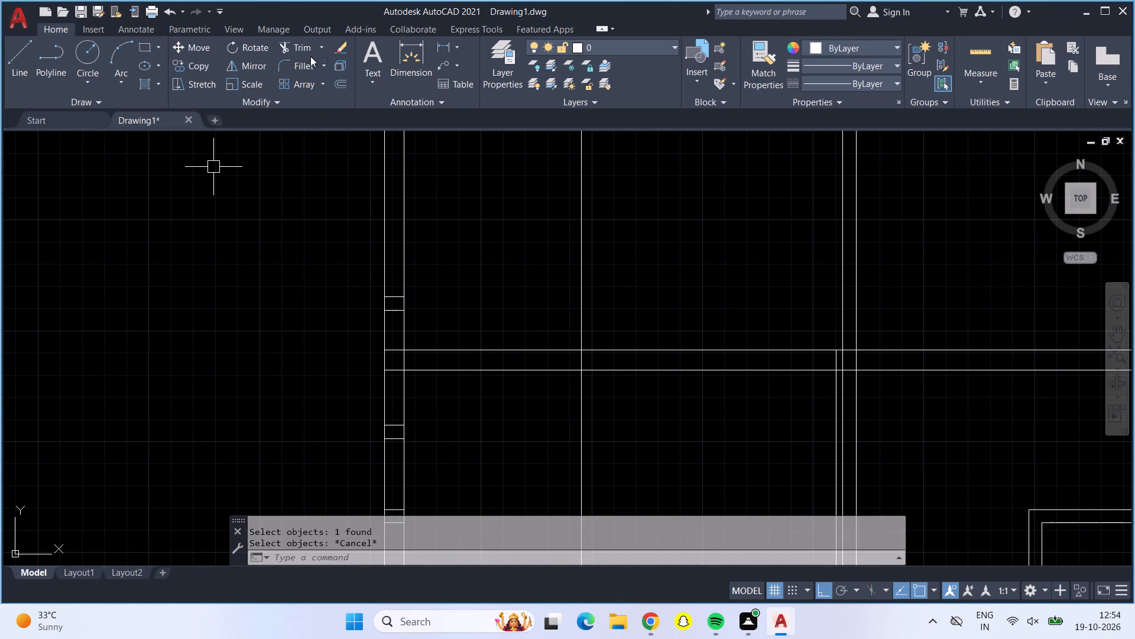
Trim the upper-left room's single vertical line where it crosses and runs below the horizontal wall.
left_click(309, 46)
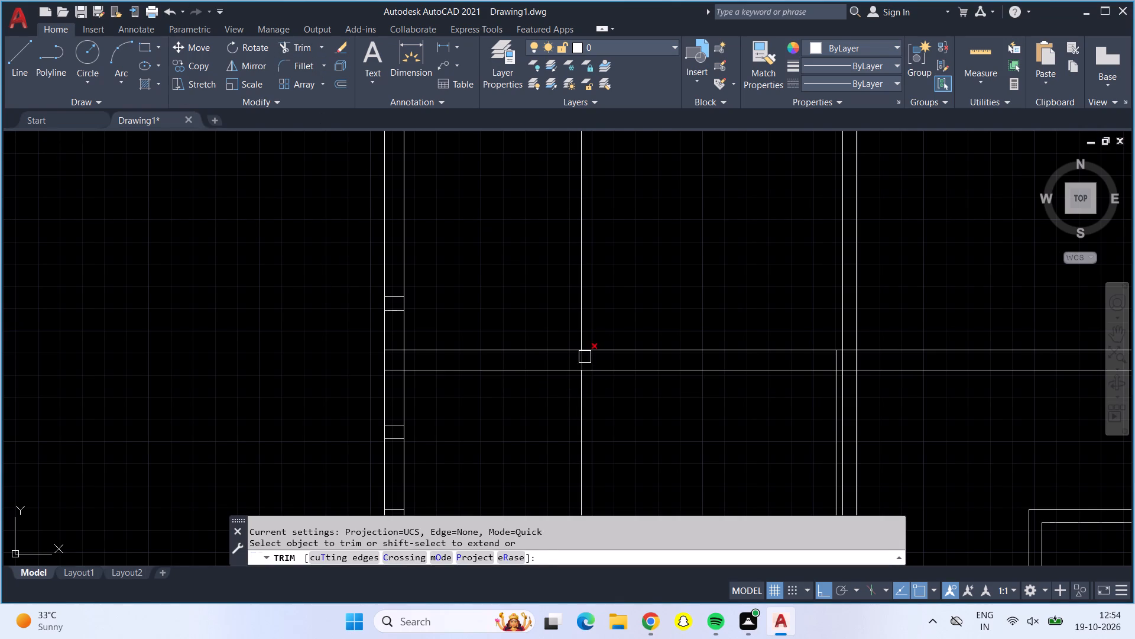
left_click(585, 356)
left_click_drag(578, 386, 661, 449)
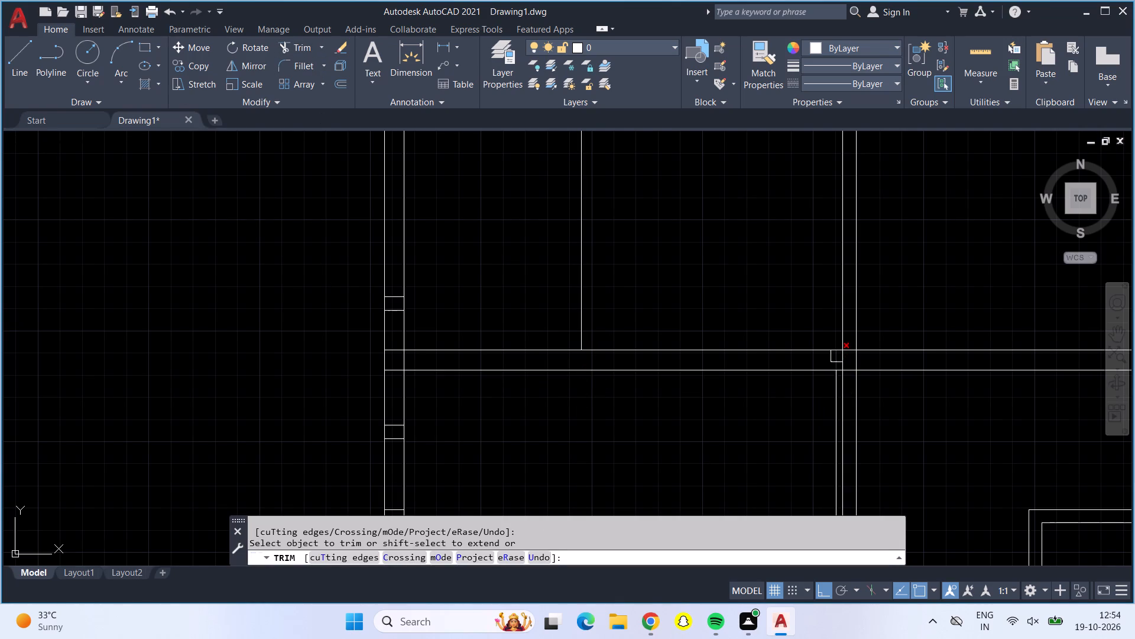
Trim the overlapping lines where the horizontal wall meets the middle vertical wall, including the 6" offset line's extension below it.
scroll(841, 357, "up", 1)
scroll(842, 357, "down", 1)
left_click(842, 363)
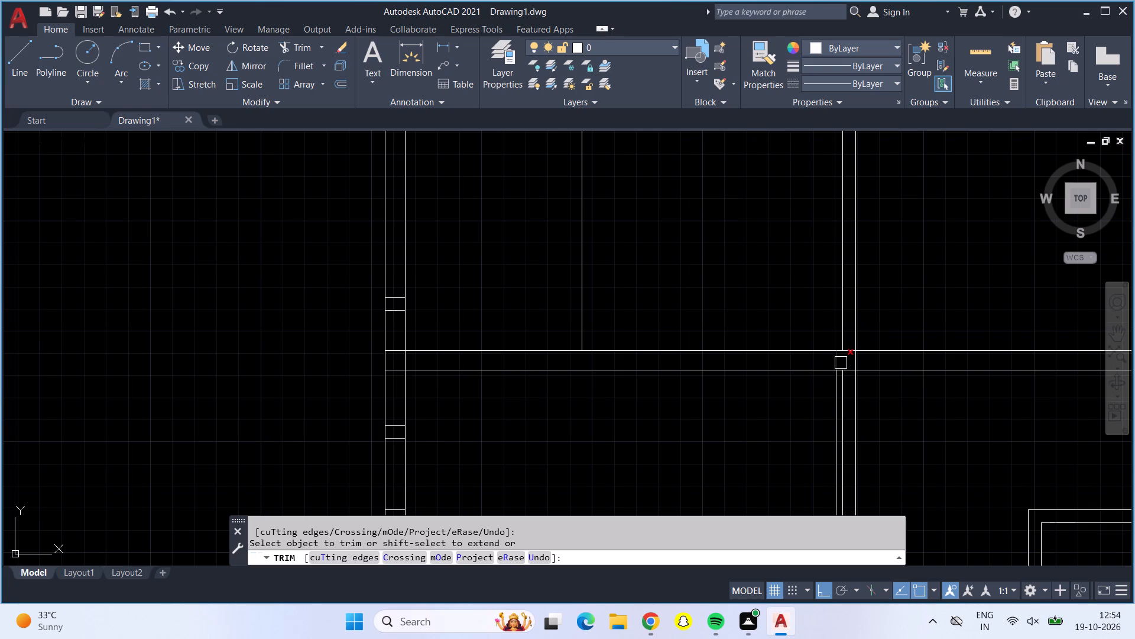
left_click(841, 363)
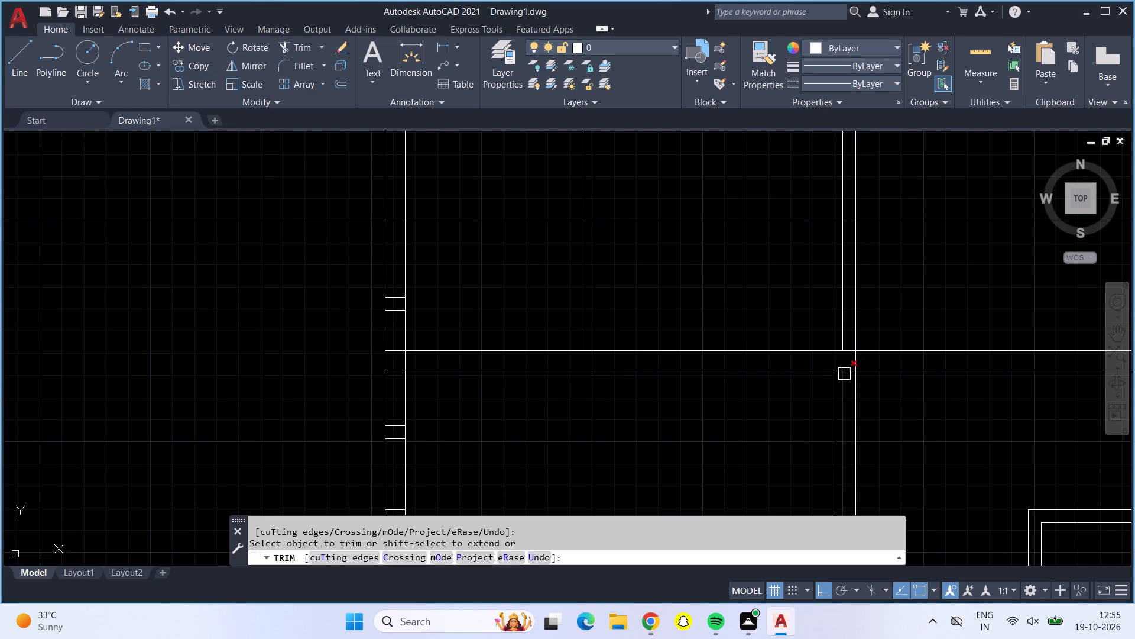
left_click(844, 374)
scroll(849, 351, "up", 2)
left_click(849, 351)
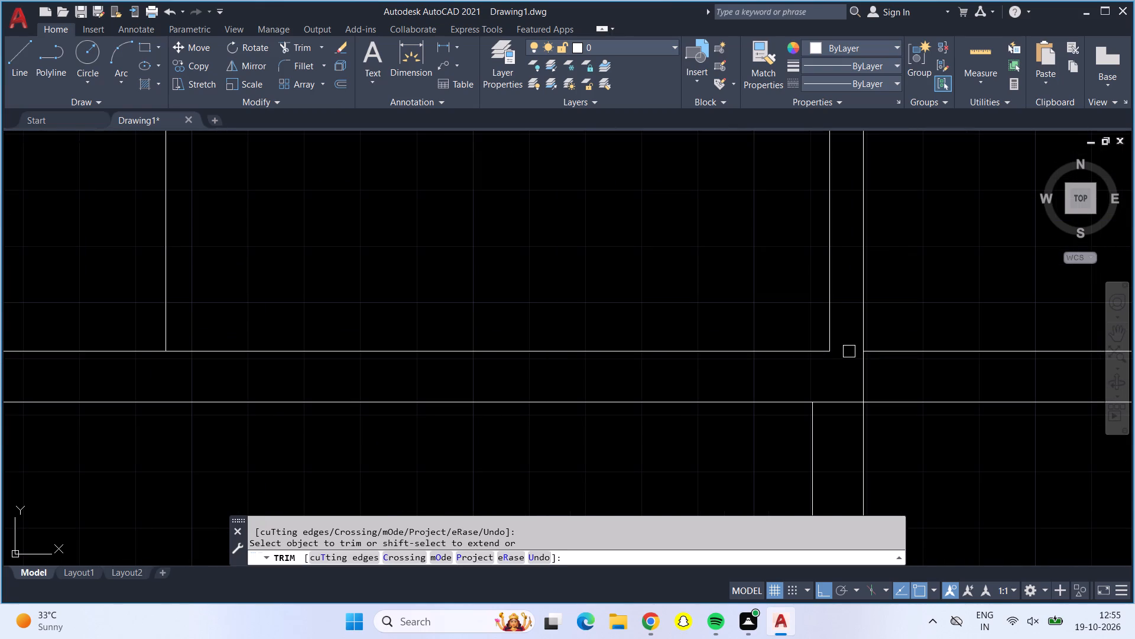
scroll(849, 353, "down", 2)
left_click(855, 362)
scroll(845, 379, "up", 1)
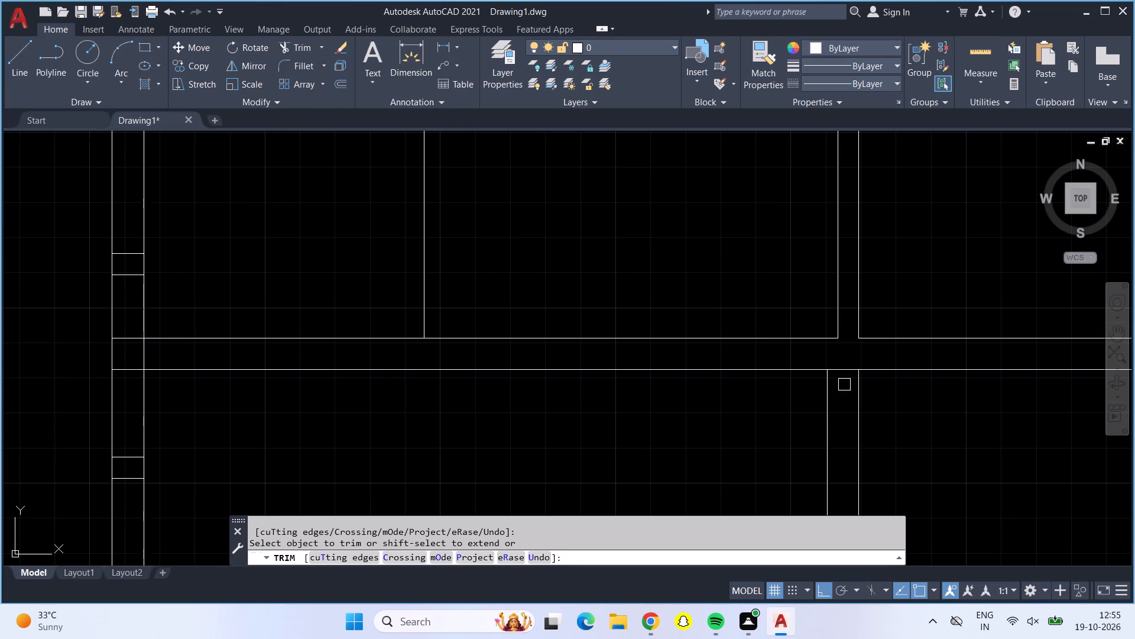
left_click(845, 372)
scroll(842, 376, "down", 4)
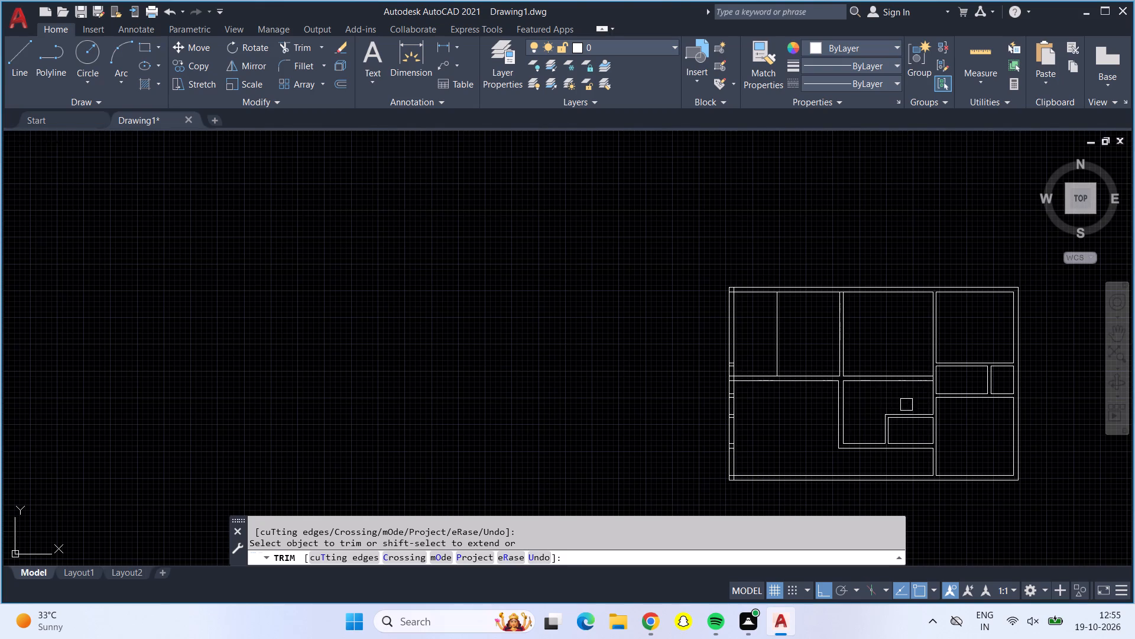
scroll(770, 377, "up", 3)
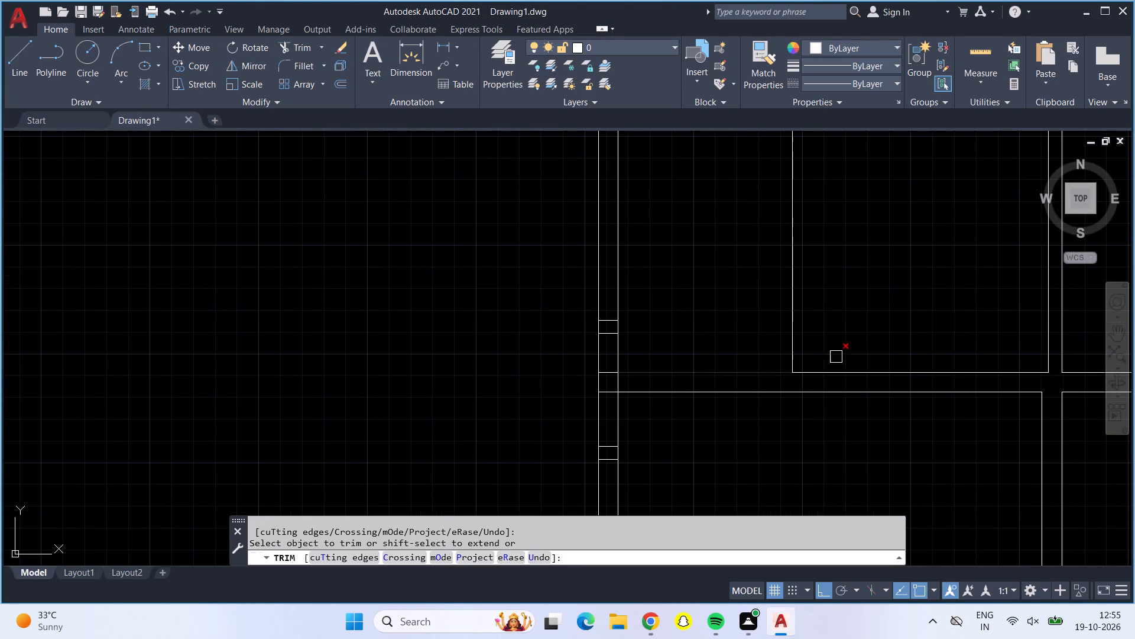
middle_click_drag(854, 333, 857, 439)
key("Escape")
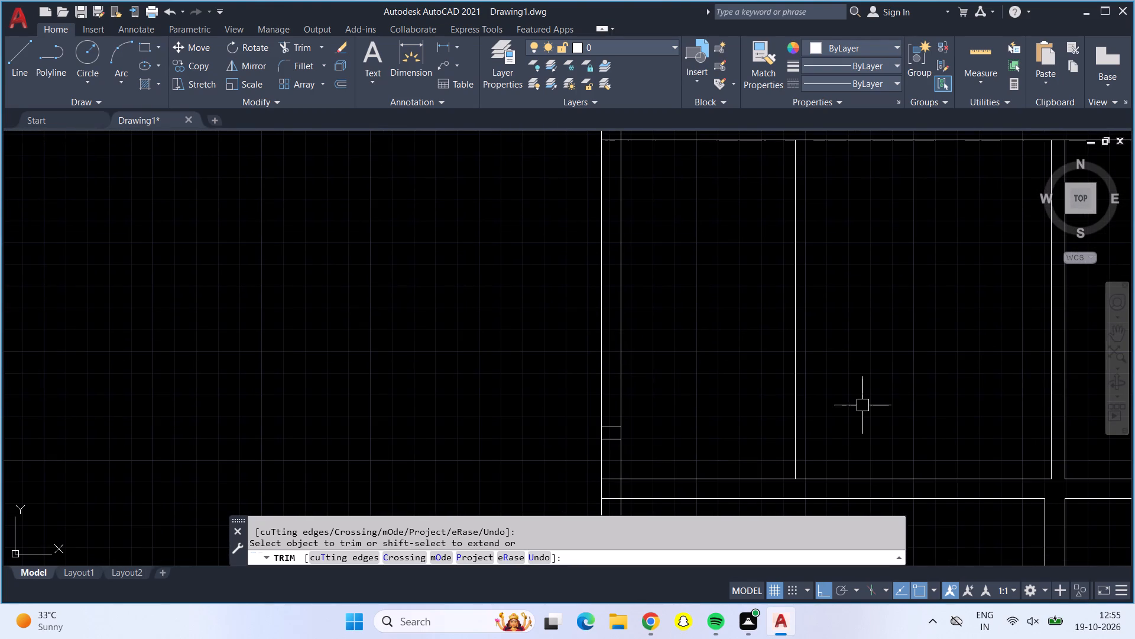
Measure the space between the left outer wall and the upper-left room's single vertical line.
key("o")
key("Return")
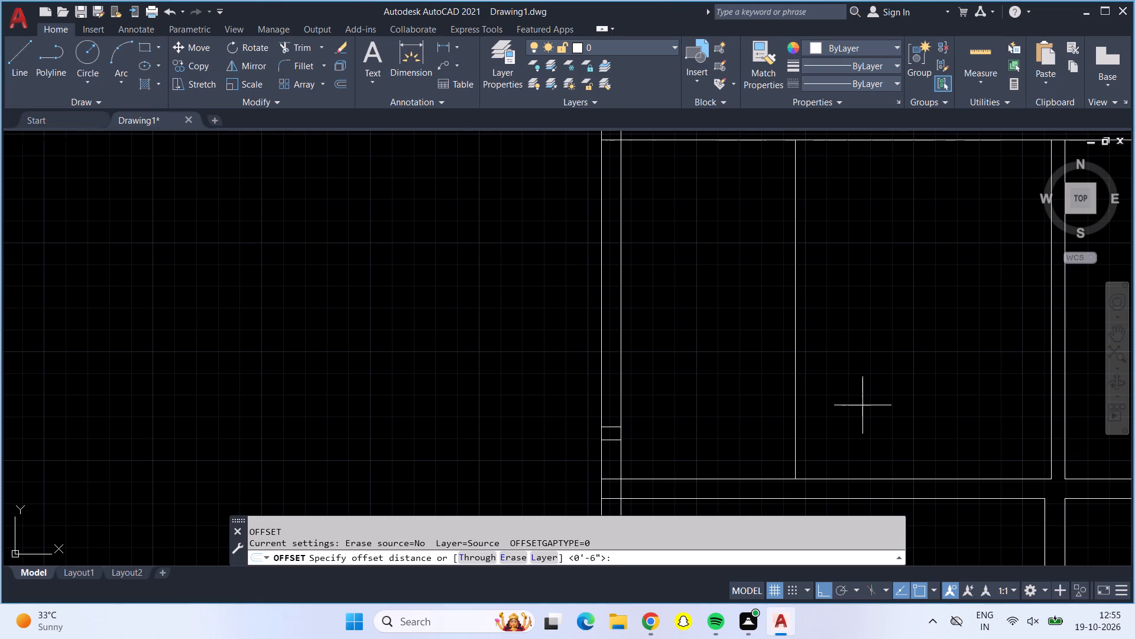
left_click(969, 57)
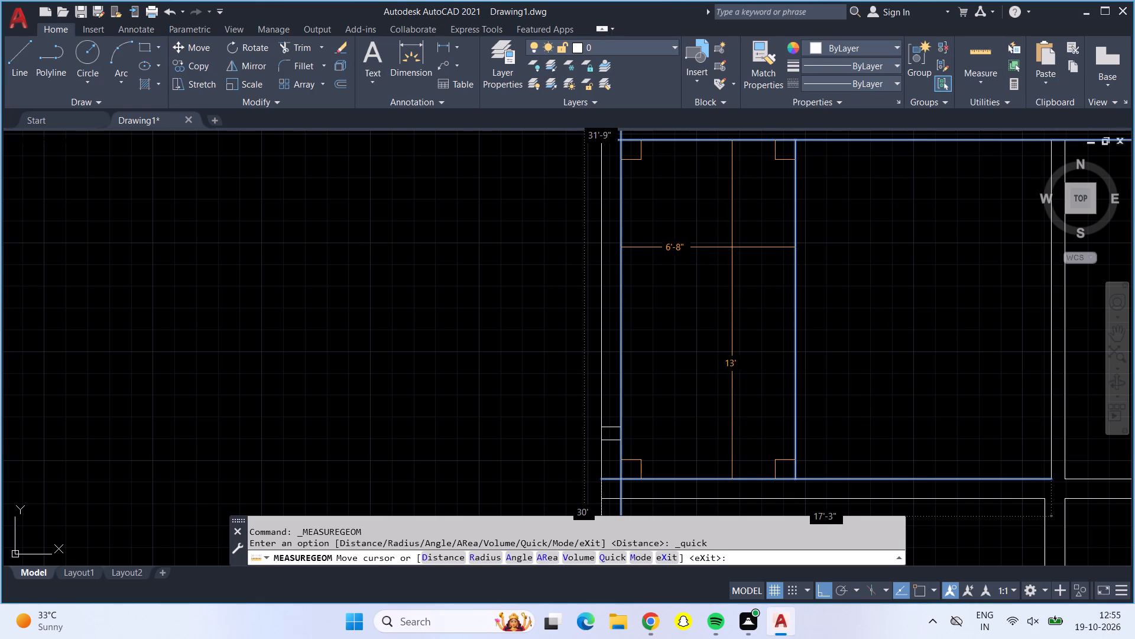
key("Escape")
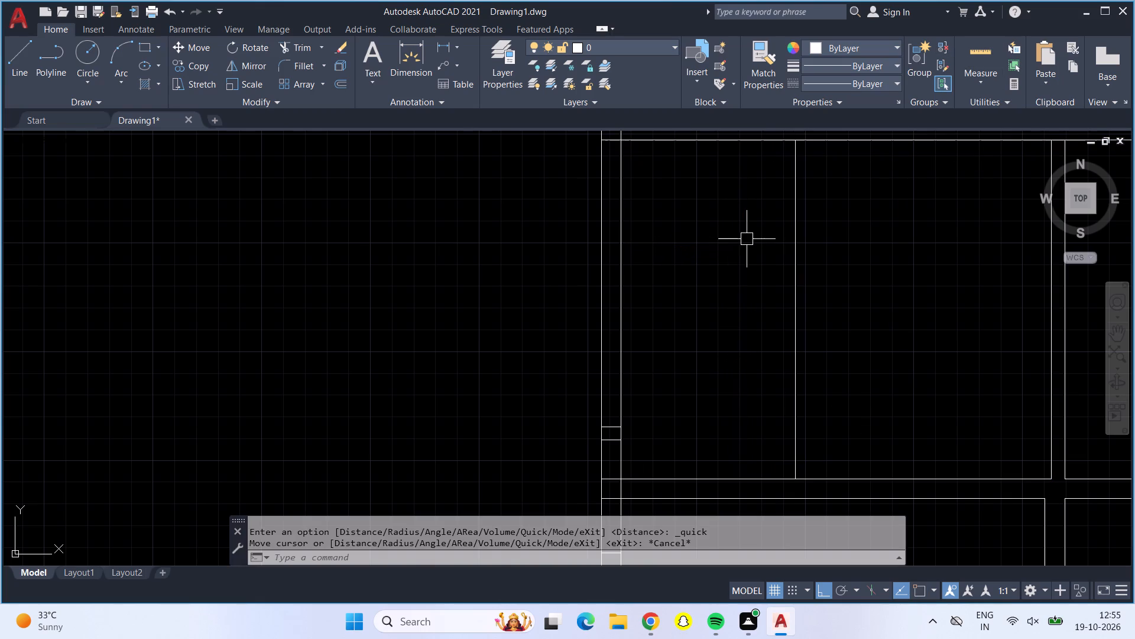
Offset the upper-left room's single vertical line 6" to the left to give the partition thickness.
key("o")
key("Return")
type("6\"")
key("Return")
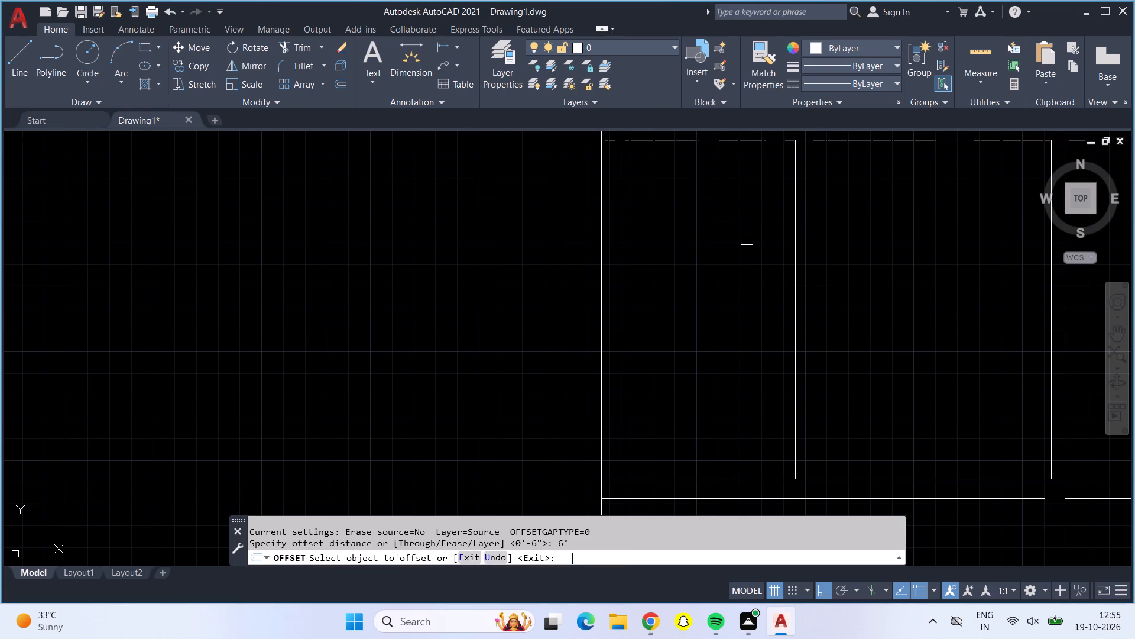
left_click(795, 330)
left_click(755, 325)
scroll(753, 369, "down", 1)
middle_click_drag(724, 402, 714, 315)
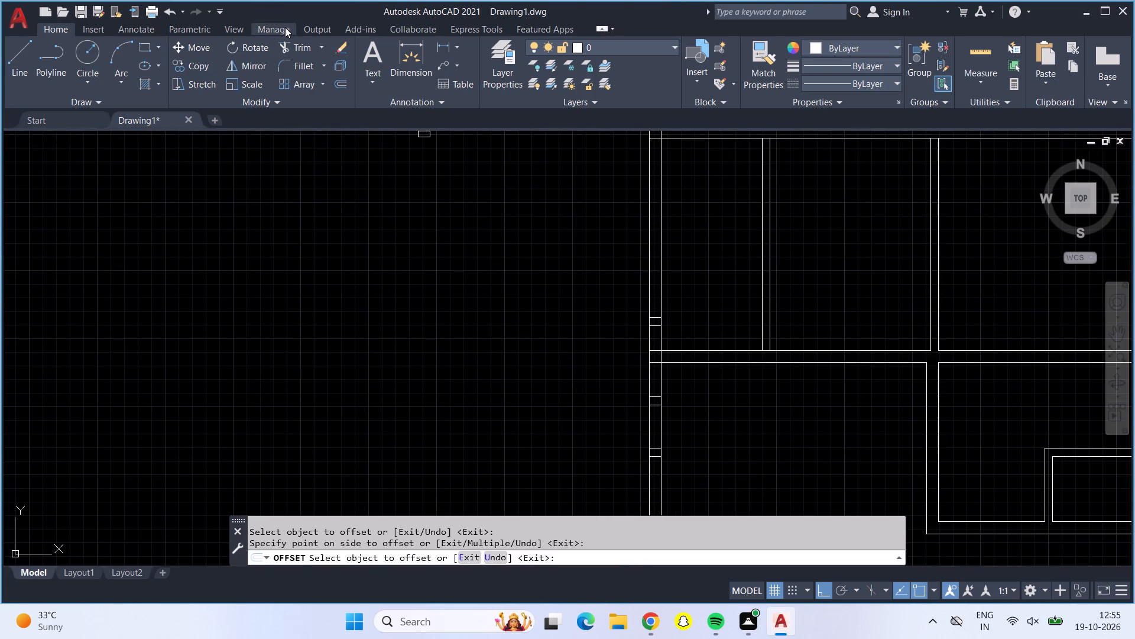
Draw a short vertical line from the new partition's lower-left end down across the horizontal wall.
left_click(11, 53)
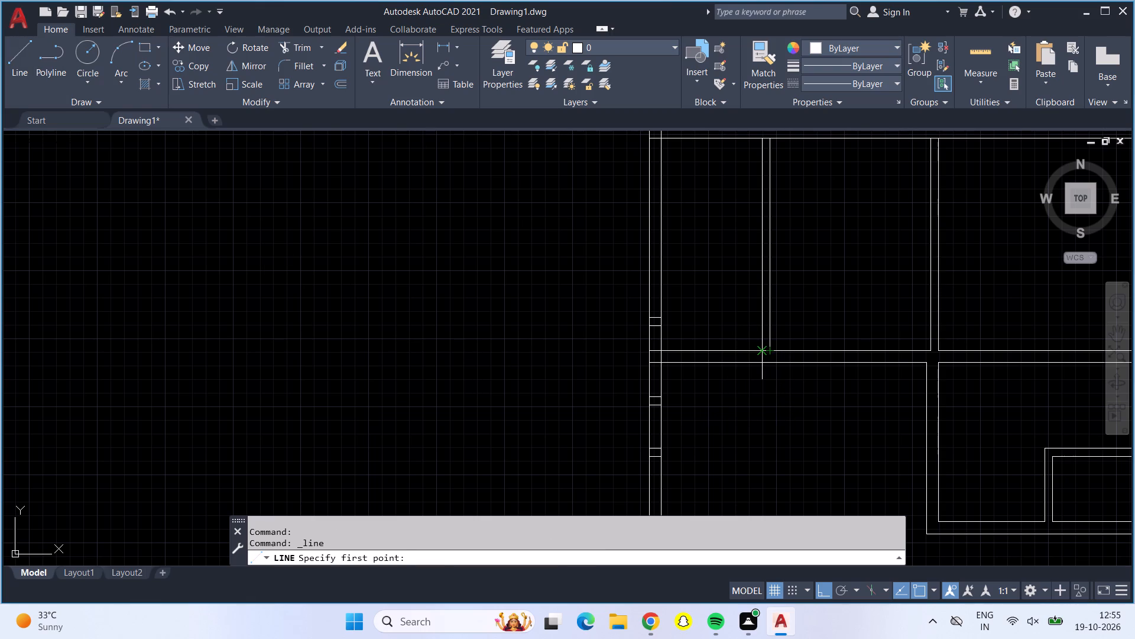
left_click_drag(763, 347, 761, 353)
left_click(776, 389)
key("Return")
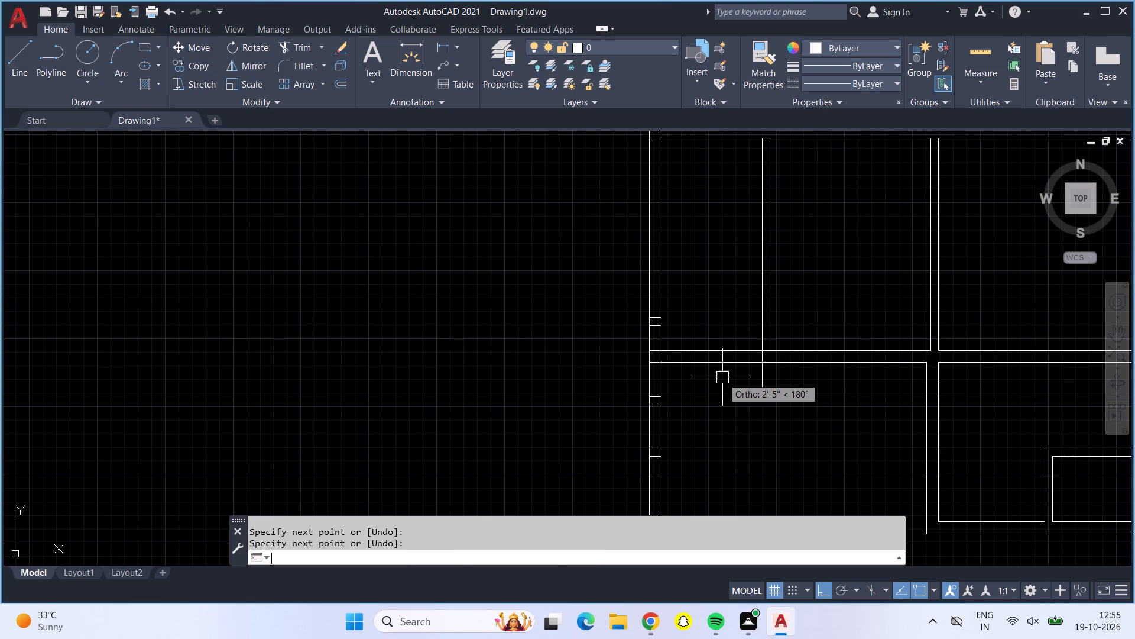
Trim the horizontal wall left of the new partition, the overhang below it and the line inside their corner.
left_click(287, 44)
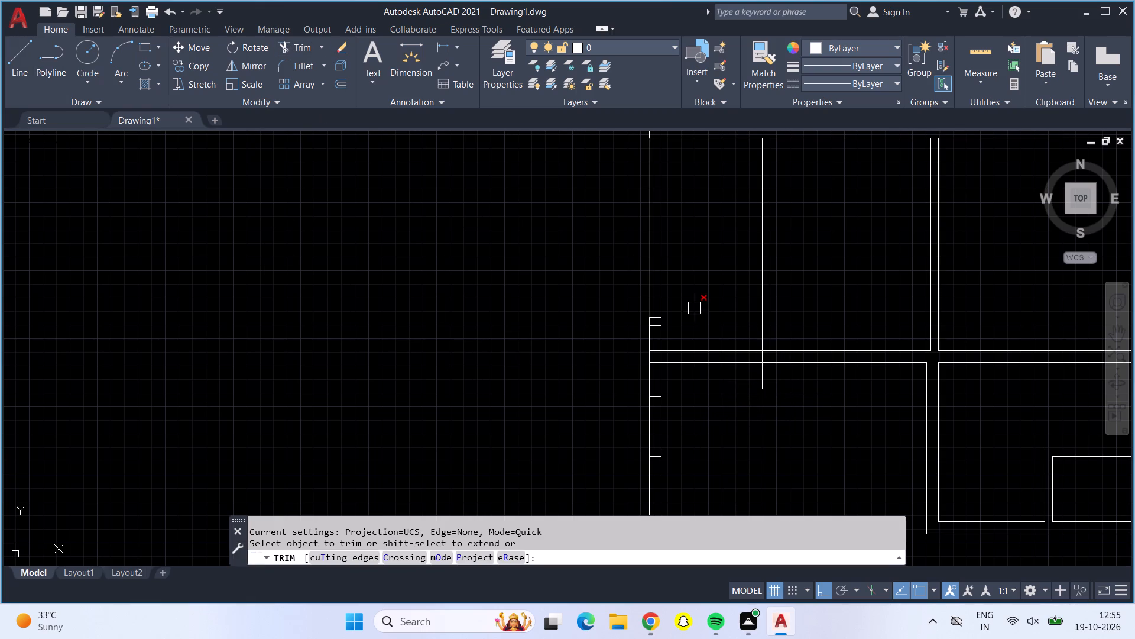
left_click_drag(699, 314, 711, 383)
left_click(768, 377)
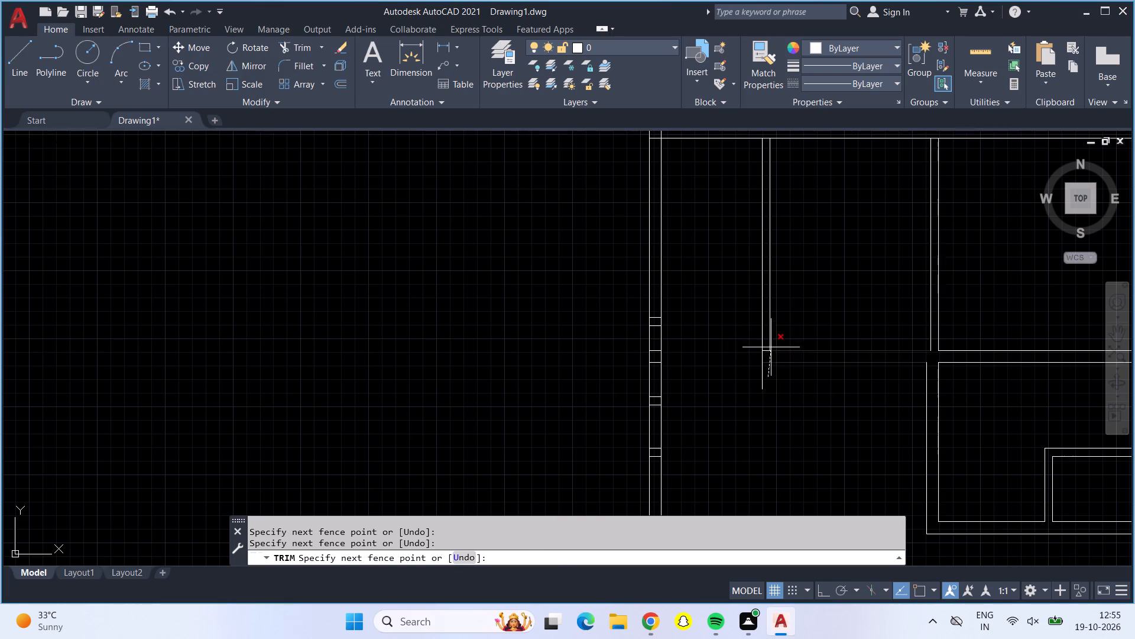
left_click_drag(763, 379, 725, 377)
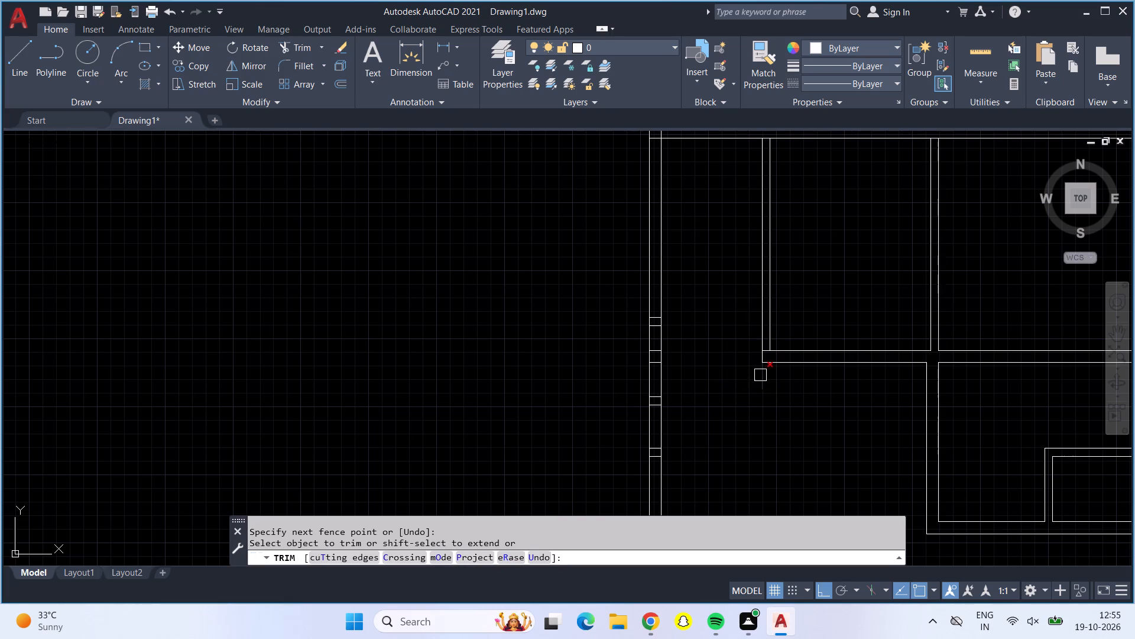
left_click(762, 375)
scroll(759, 348, "up", 2)
scroll(759, 348, "down", 1)
scroll(759, 348, "up", 1)
scroll(758, 348, "down", 1)
scroll(767, 352, "up", 2)
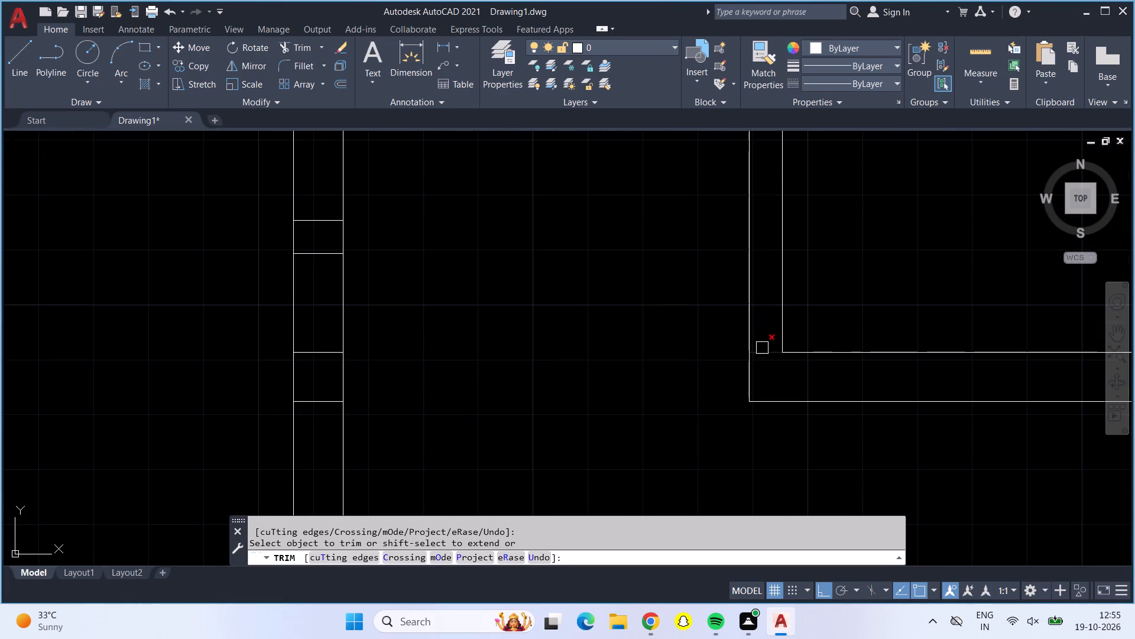
left_click(770, 354)
Trim the overlapping inner wall lines at the upper-left corner of the outer walls.
scroll(761, 357, "down", 1)
scroll(698, 343, "down", 2)
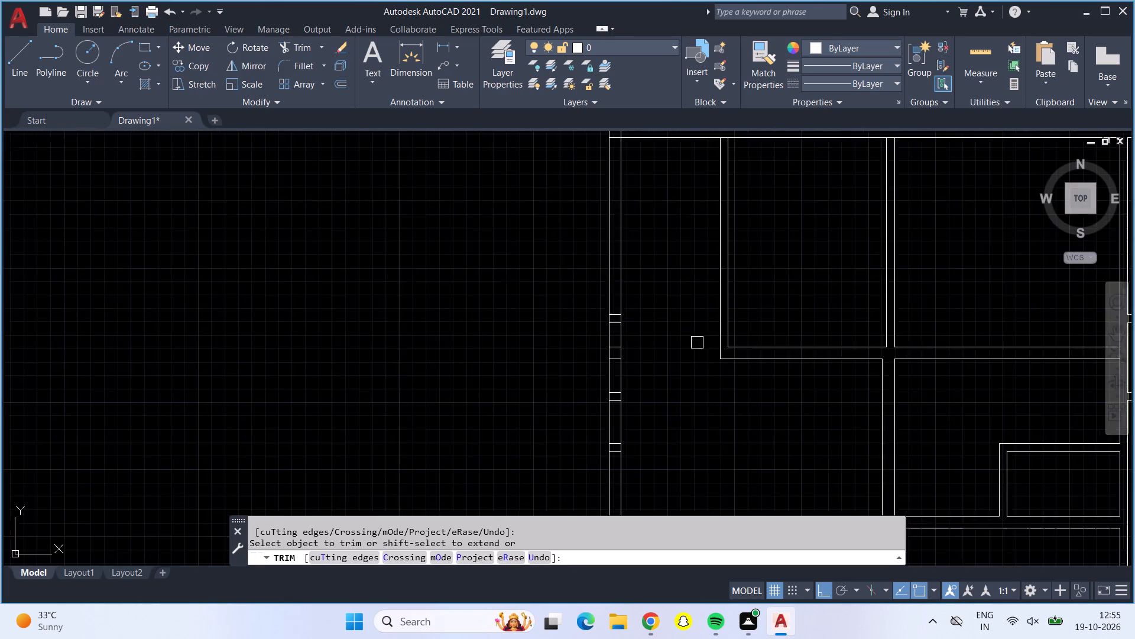
scroll(696, 343, "down", 1)
middle_click_drag(692, 336, 668, 246)
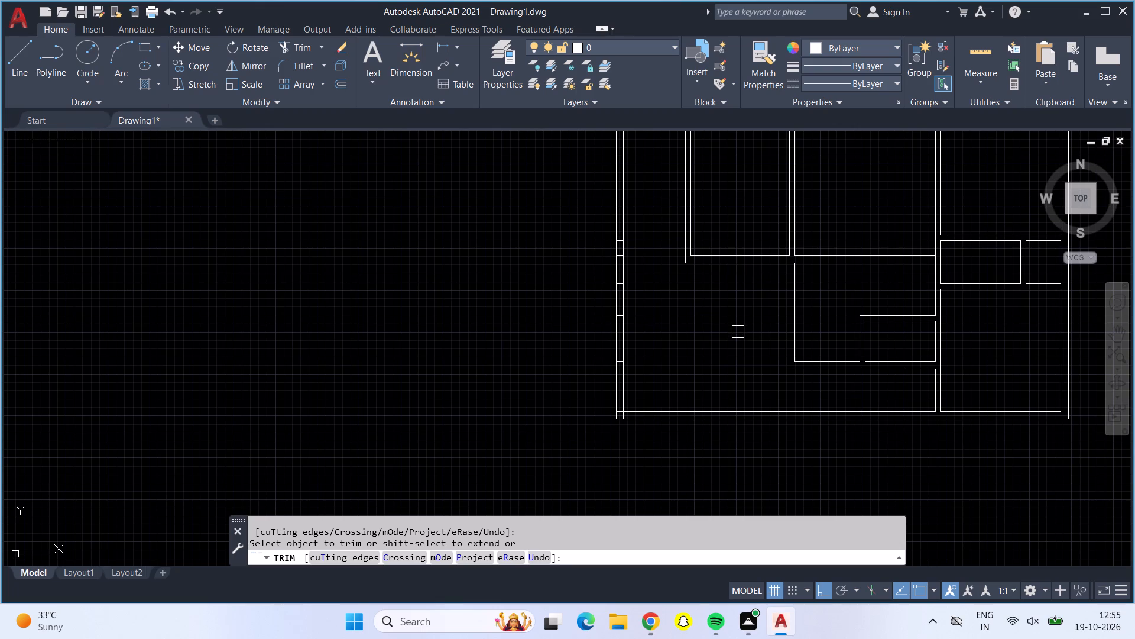
scroll(730, 335, "down", 1)
middle_click_drag(716, 333, 692, 323)
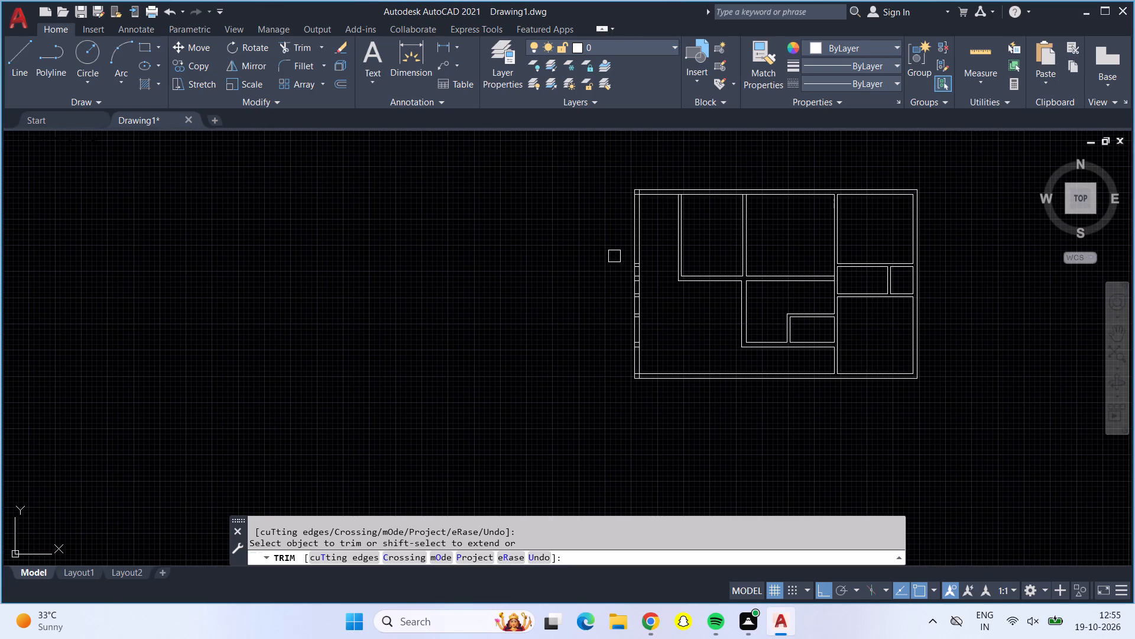
scroll(614, 254, "up", 3)
scroll(615, 247, "down", 1)
middle_click_drag(629, 211, 597, 483)
scroll(640, 376, "up", 2)
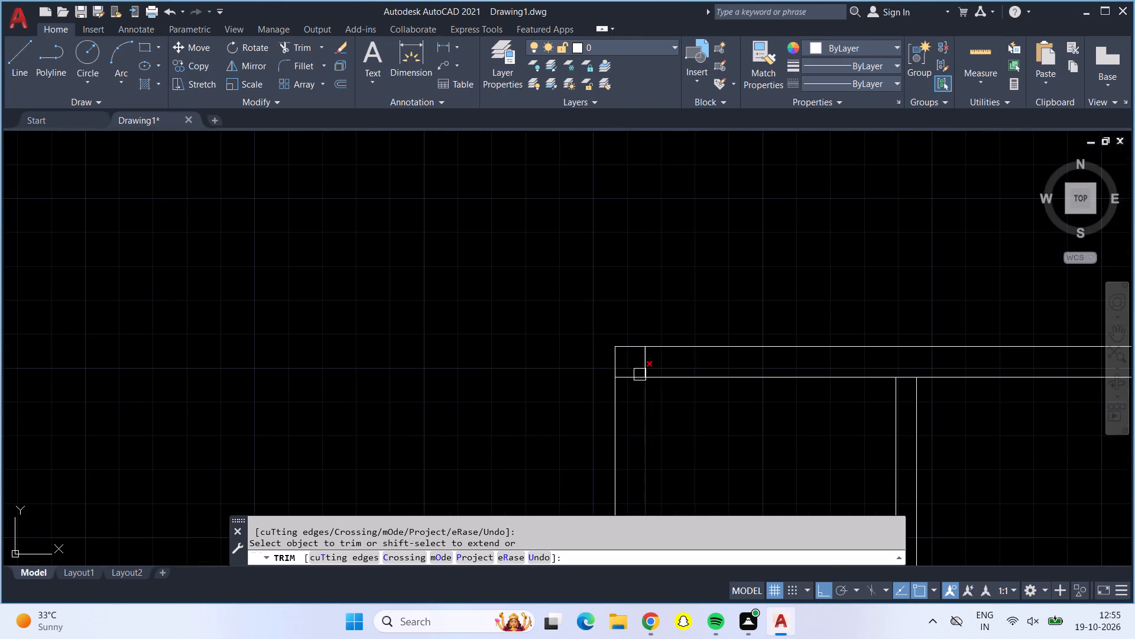
left_click(634, 381)
left_click(650, 362)
scroll(674, 409, "down", 1)
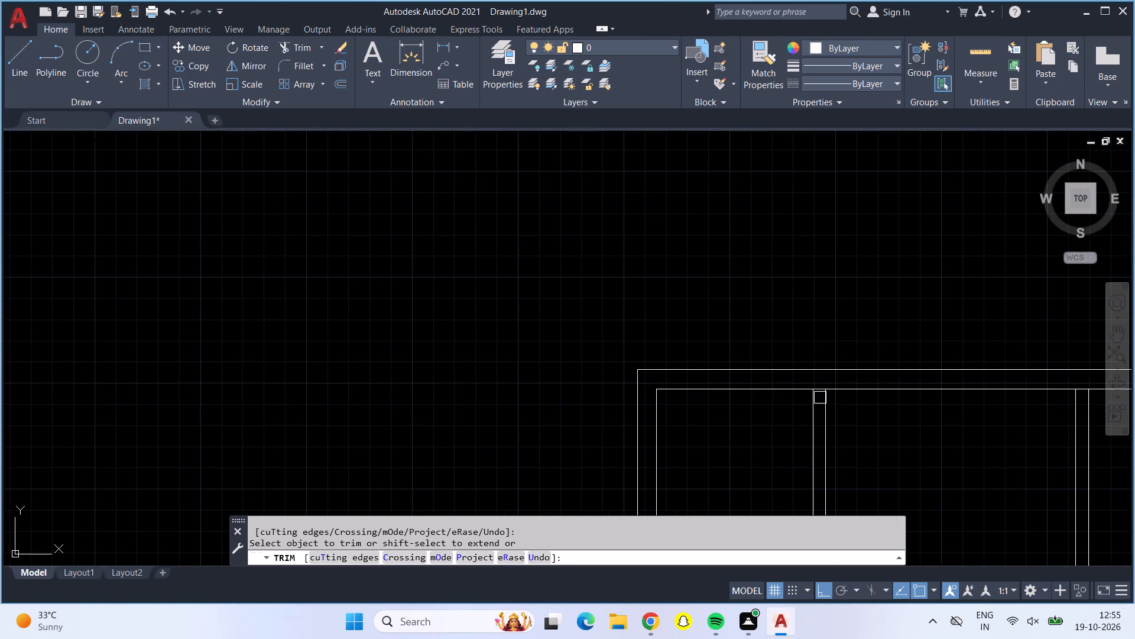
Trim the inner top wall line between the faces of the two leftmost vertical partitions where they meet the top wall.
scroll(817, 391, "up", 3)
left_click(814, 390)
scroll(823, 402, "up", 1)
scroll(823, 403, "down", 3)
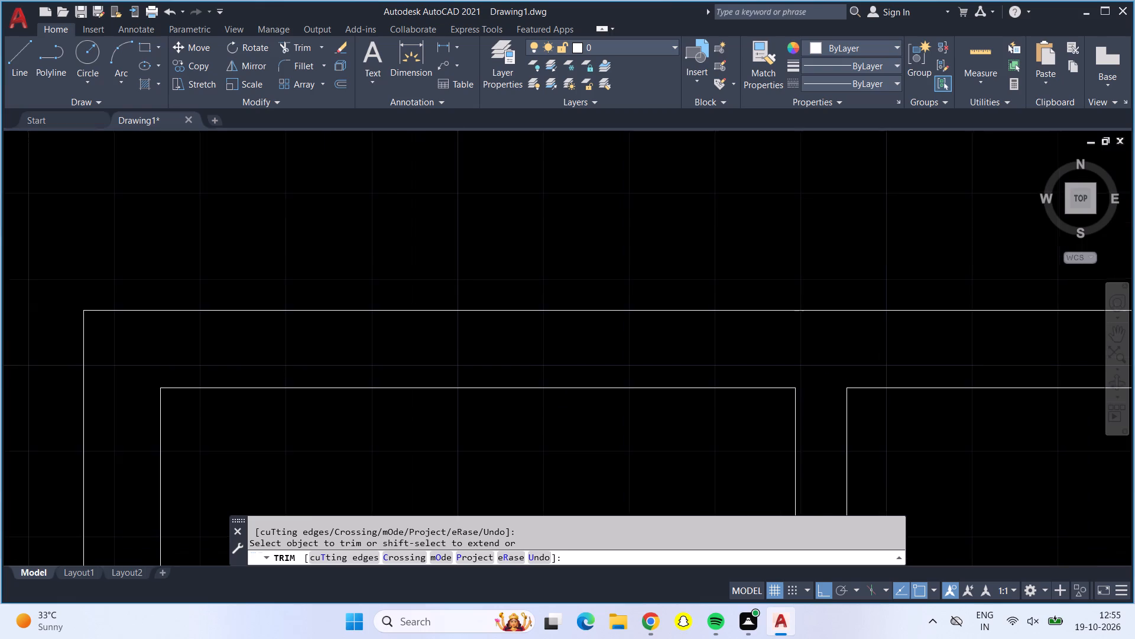
scroll(910, 413, "up", 1)
scroll(912, 418, "down", 1)
middle_click_drag(918, 434, 667, 444)
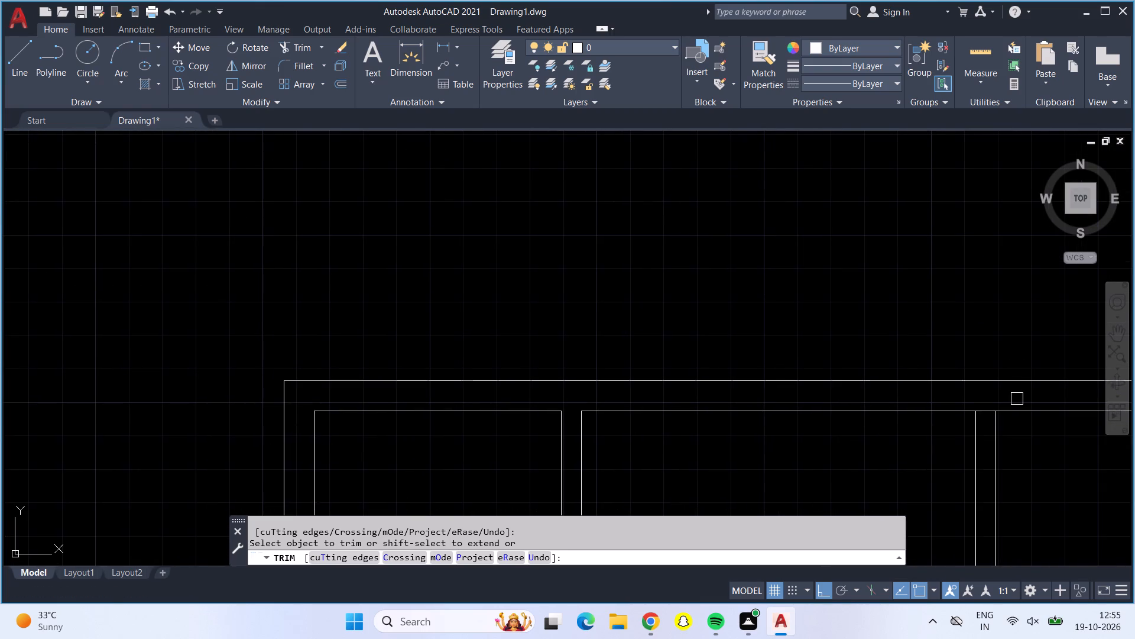
left_click(987, 411)
scroll(987, 419, "down", 3)
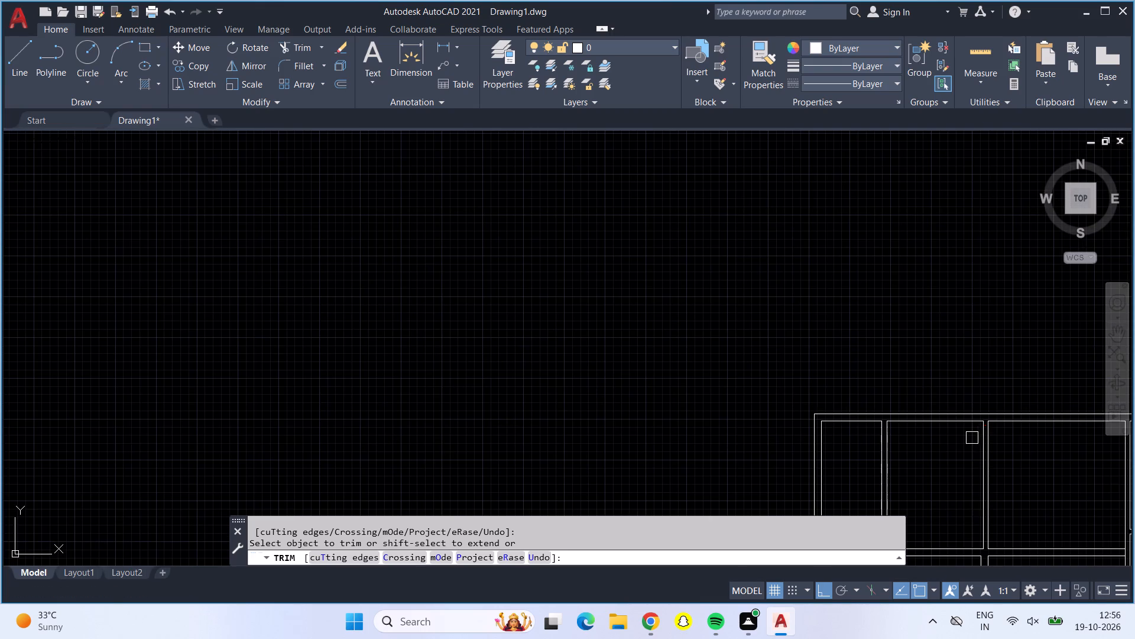
Trim all the short horizontal partition line remnants crossing the thickness of the plan's left outer wall.
middle_click_drag(949, 453, 931, 302)
middle_click_drag(816, 405, 821, 361)
scroll(805, 340, "up", 2)
scroll(804, 339, "down", 1)
scroll(788, 361, "up", 3)
scroll(788, 361, "down", 1)
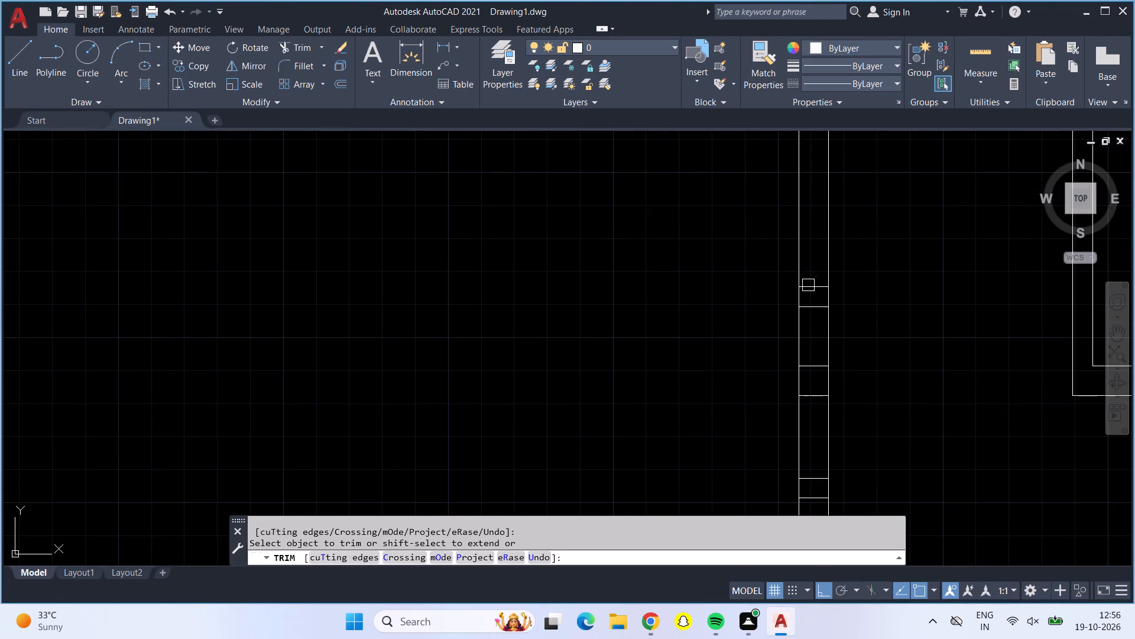
left_click(813, 289)
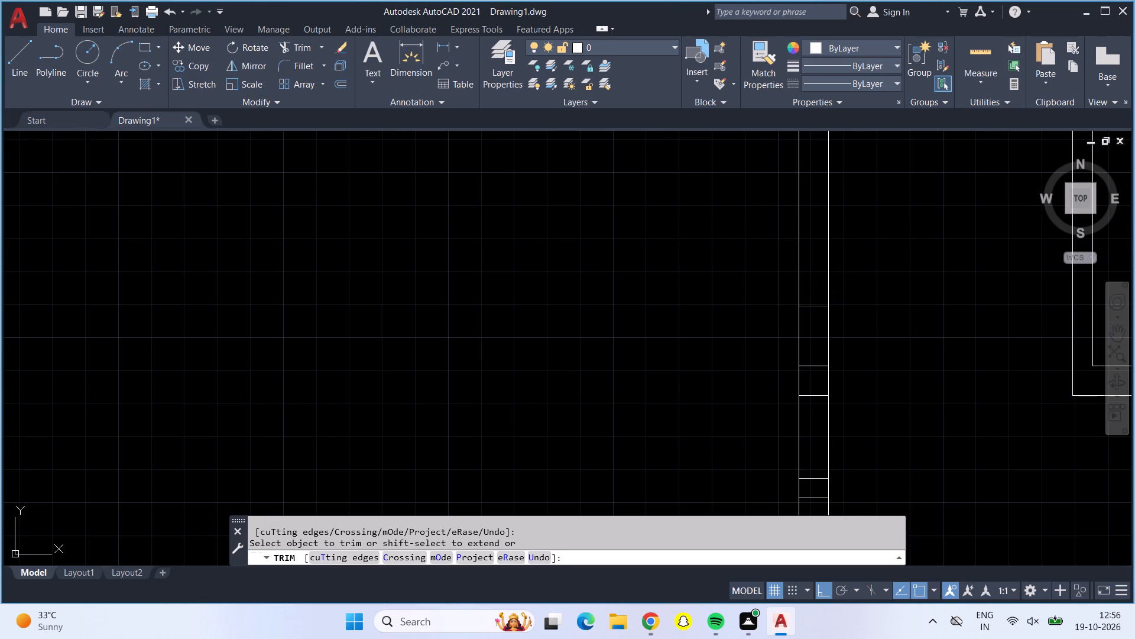
left_click(818, 306)
left_click(814, 338)
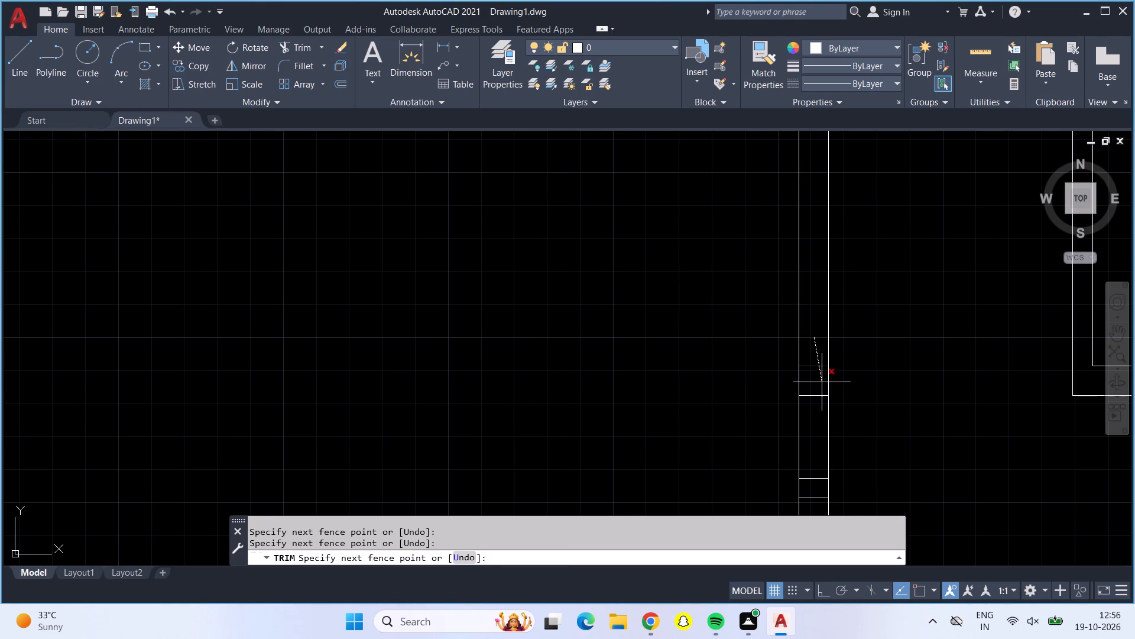
left_click(816, 504)
middle_click_drag(816, 504, 790, 209)
scroll(790, 209, "up", 1)
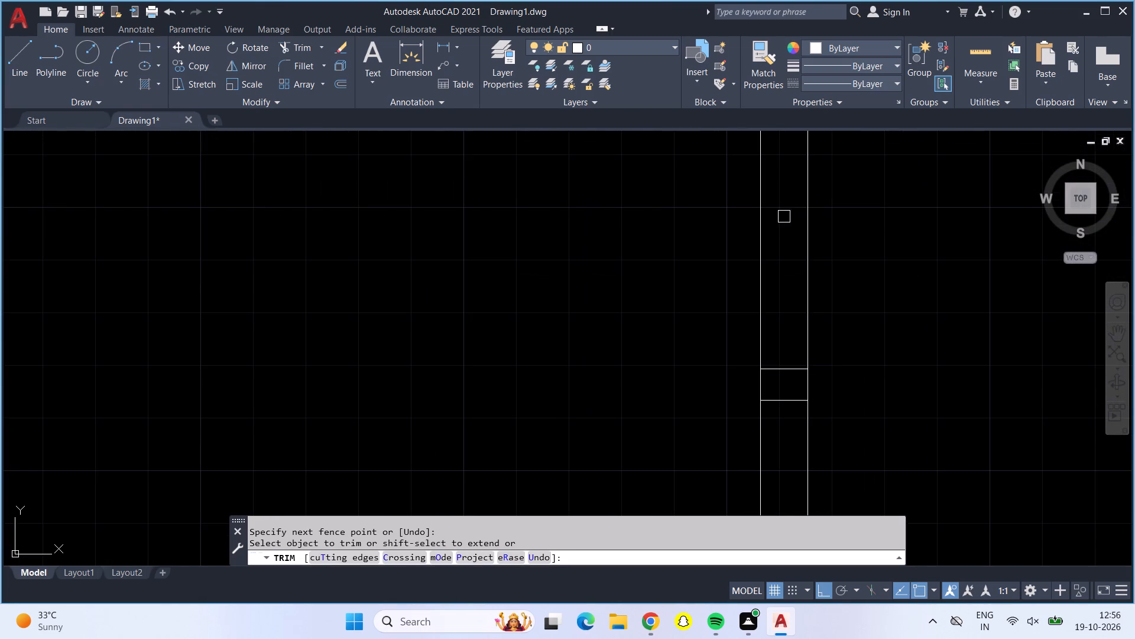
left_click_drag(787, 273, 787, 278)
left_click(785, 448)
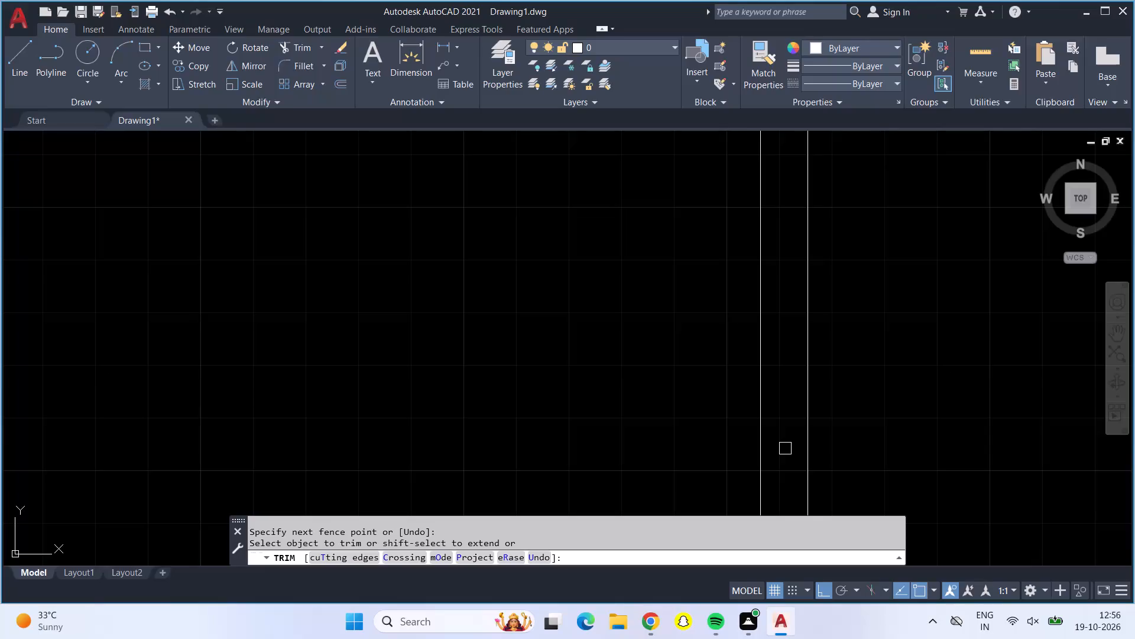
middle_click_drag(785, 448, 773, 47)
left_click(770, 207)
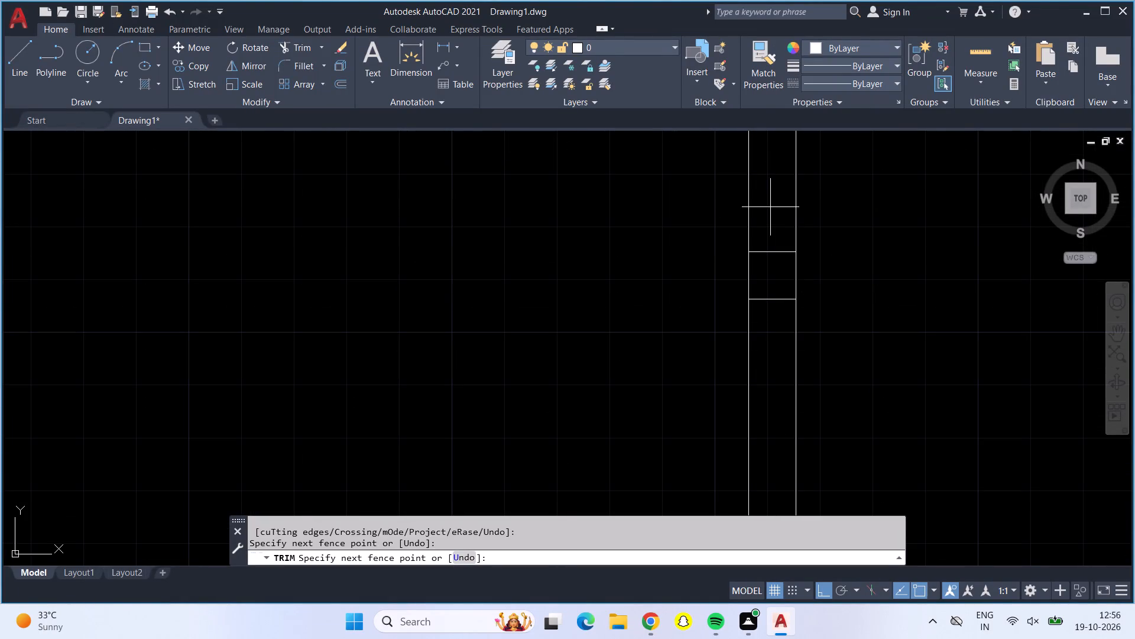
left_click(775, 331)
Trim the overlapping inner wall lines at the lower-left corner of the outer walls.
scroll(775, 343, "down", 1)
scroll(775, 346, "up", 1)
scroll(775, 350, "down", 3)
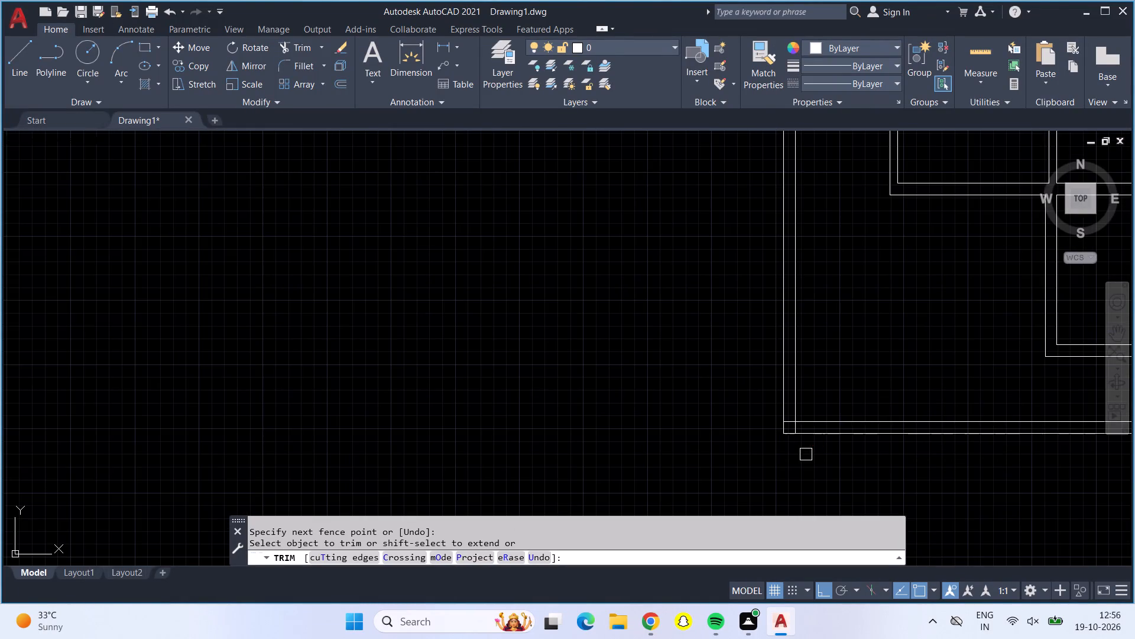
scroll(792, 438, "up", 3)
scroll(790, 435, "down", 1)
scroll(789, 431, "up", 1)
left_click(768, 381)
left_click(798, 401)
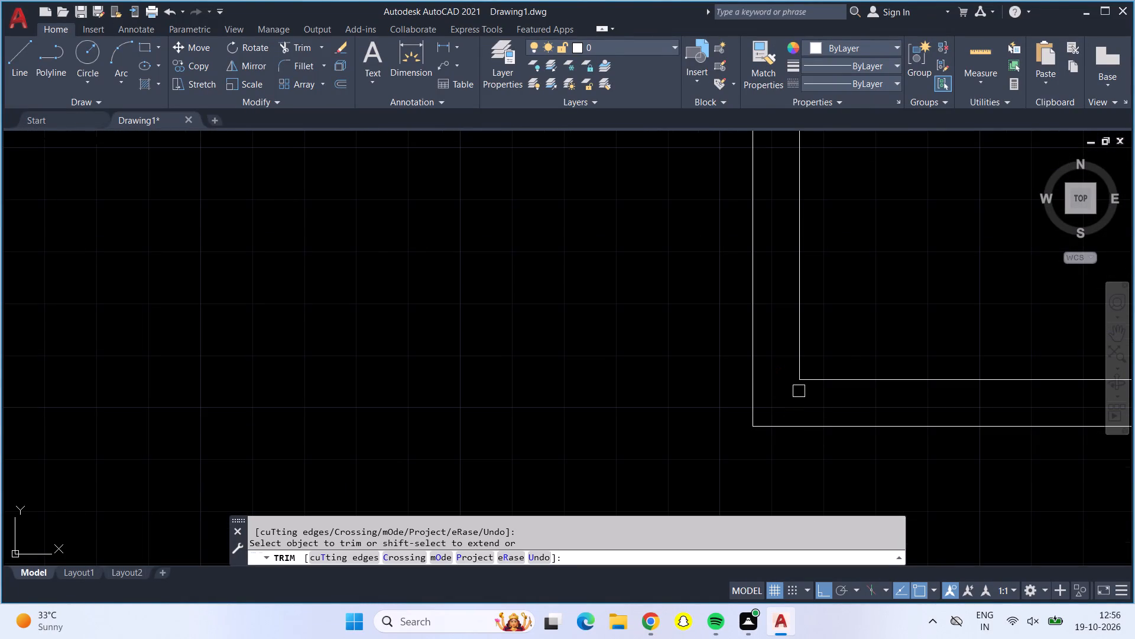
Examine the bottom wall and the whole floor plan for leftover overlaps at the wall junctions.
scroll(800, 390, "down", 1)
scroll(802, 392, "up", 1)
scroll(803, 393, "down", 2)
scroll(900, 329, "down", 1)
scroll(901, 332, "up", 1)
scroll(901, 334, "down", 1)
scroll(901, 335, "up", 1)
middle_click_drag(901, 335, 478, 320)
scroll(630, 374, "down", 1)
scroll(633, 375, "up", 1)
scroll(635, 375, "down", 1)
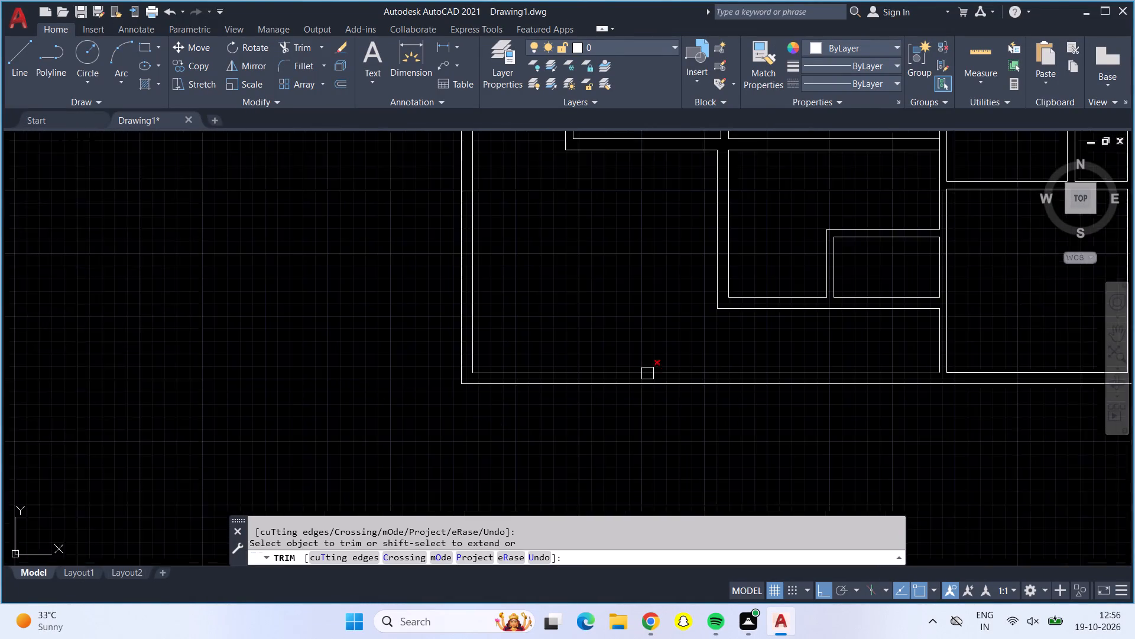
scroll(971, 388, "down", 3)
middle_click_drag(1002, 448, 620, 437)
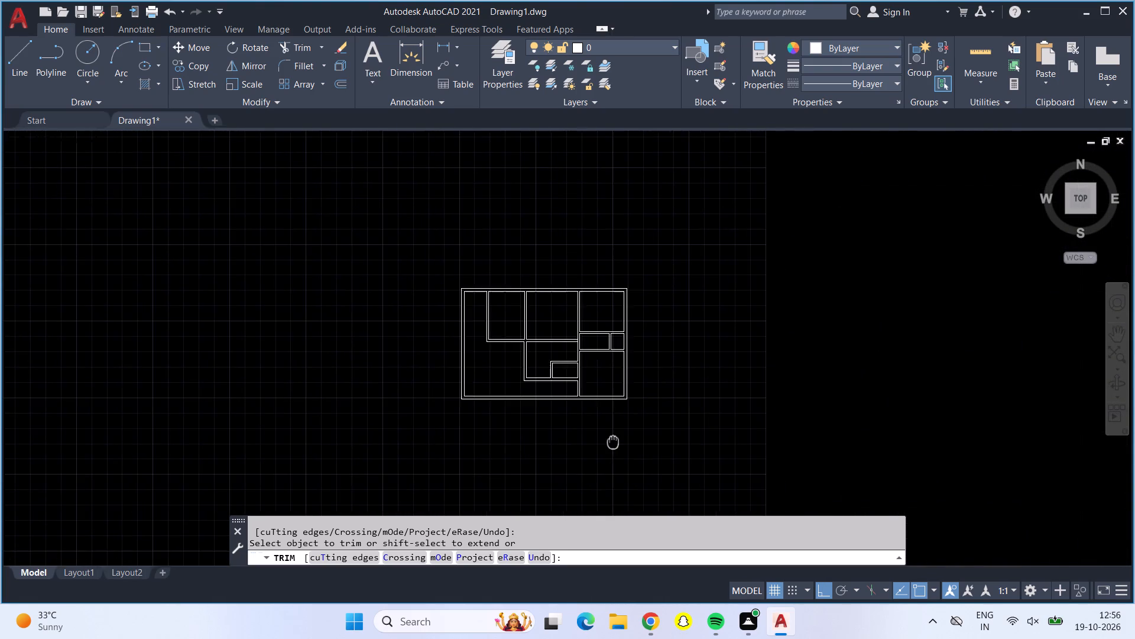
middle_click_drag(620, 437, 679, 402)
scroll(621, 296, "up", 2)
middle_click_drag(613, 265, 631, 271)
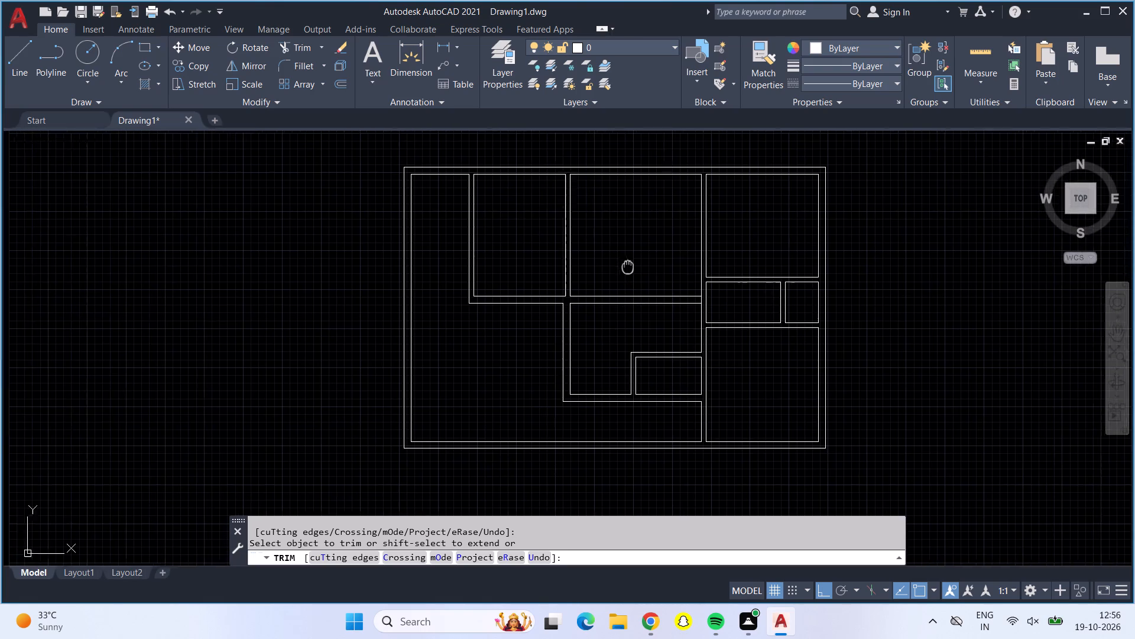
middle_click_drag(631, 271, 649, 288)
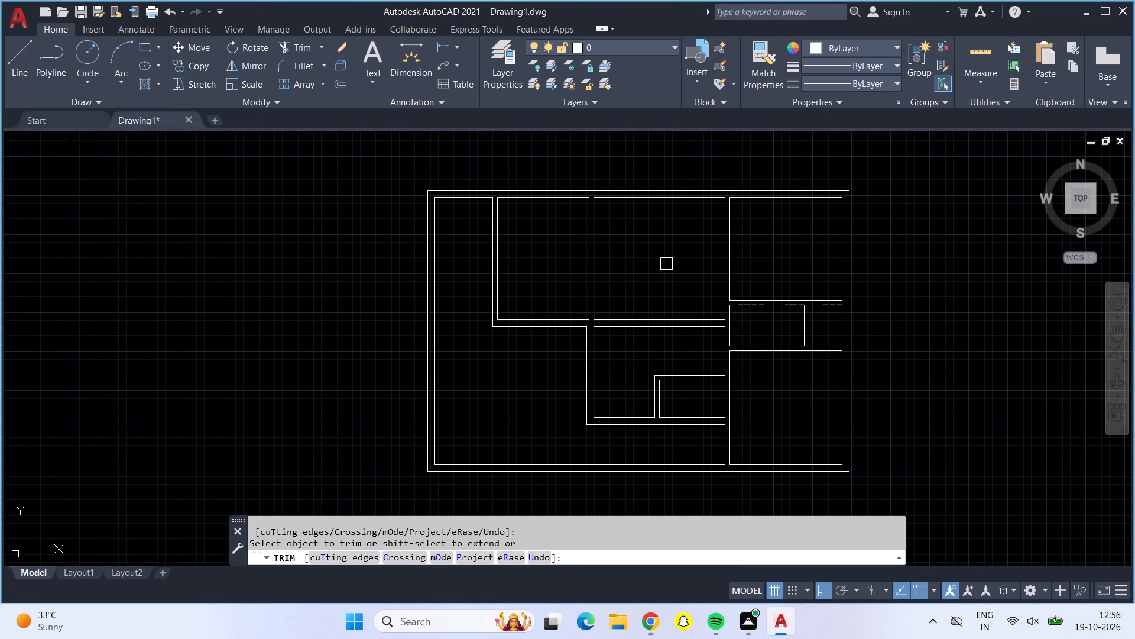
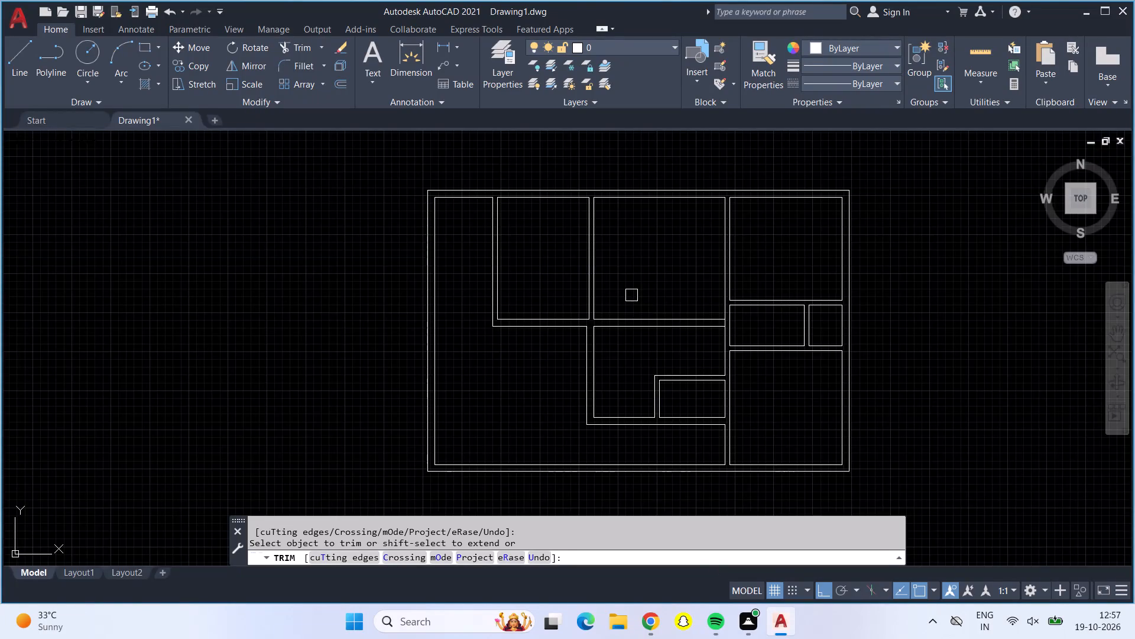
Trim away both lines of the horizontal partition separating the upper middle room from the space directly below it.
scroll(630, 289, "up", 2)
scroll(630, 289, "down", 2)
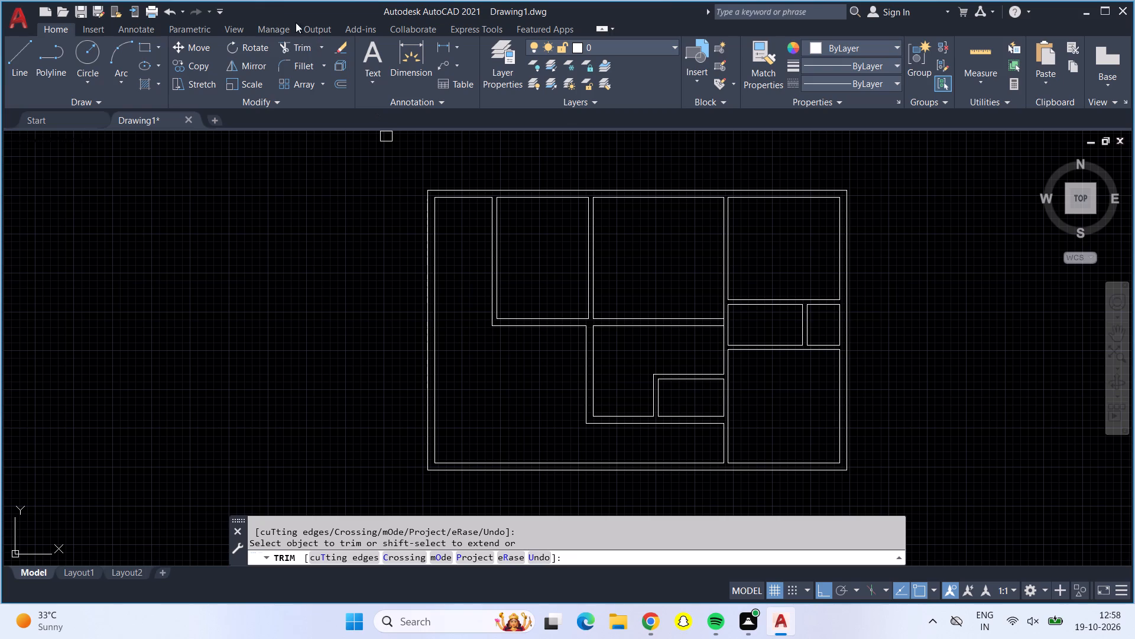
left_click(310, 48)
left_click(611, 327)
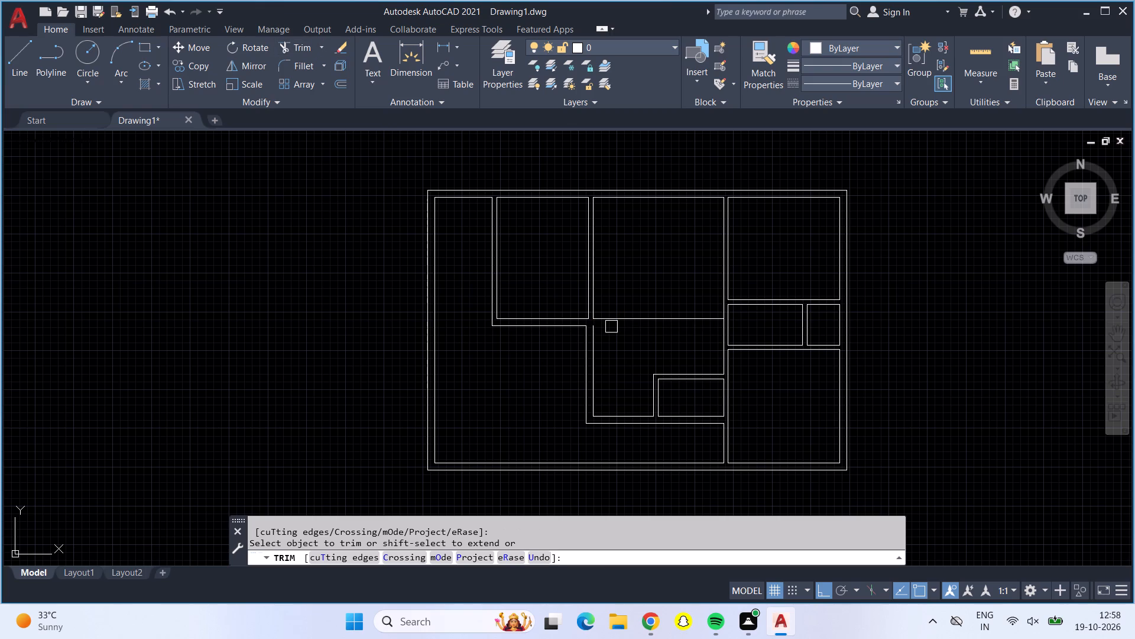
left_click(615, 319)
Draw a short vertical line closing the gap in the middle room's left partition where the removed horizontal partition met it.
left_click(26, 42)
key("Escape")
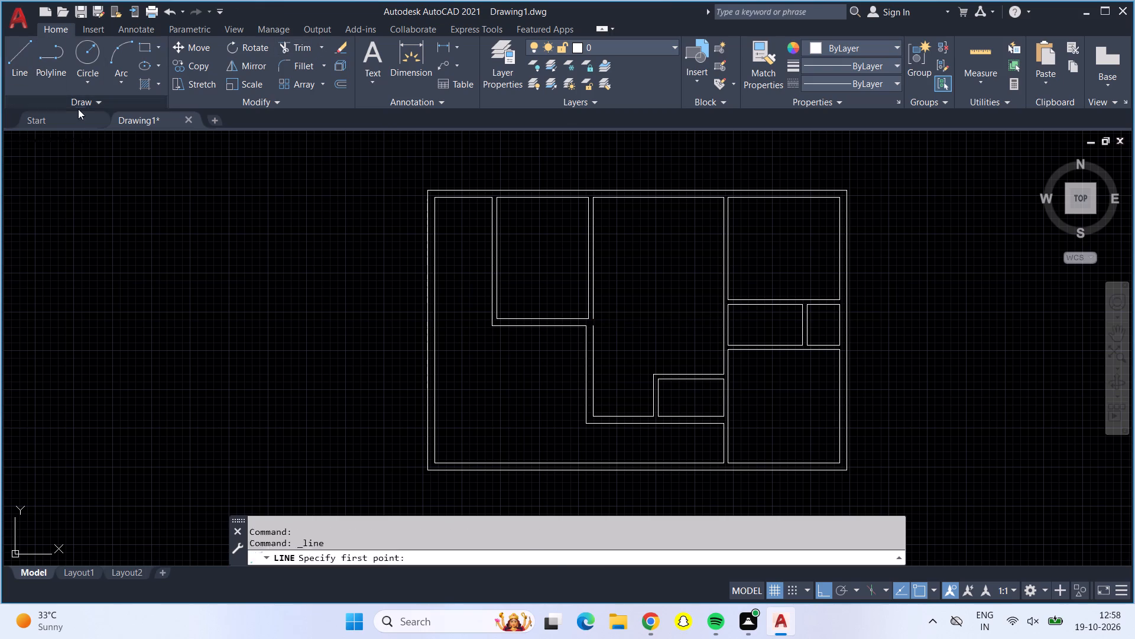
left_click(23, 41)
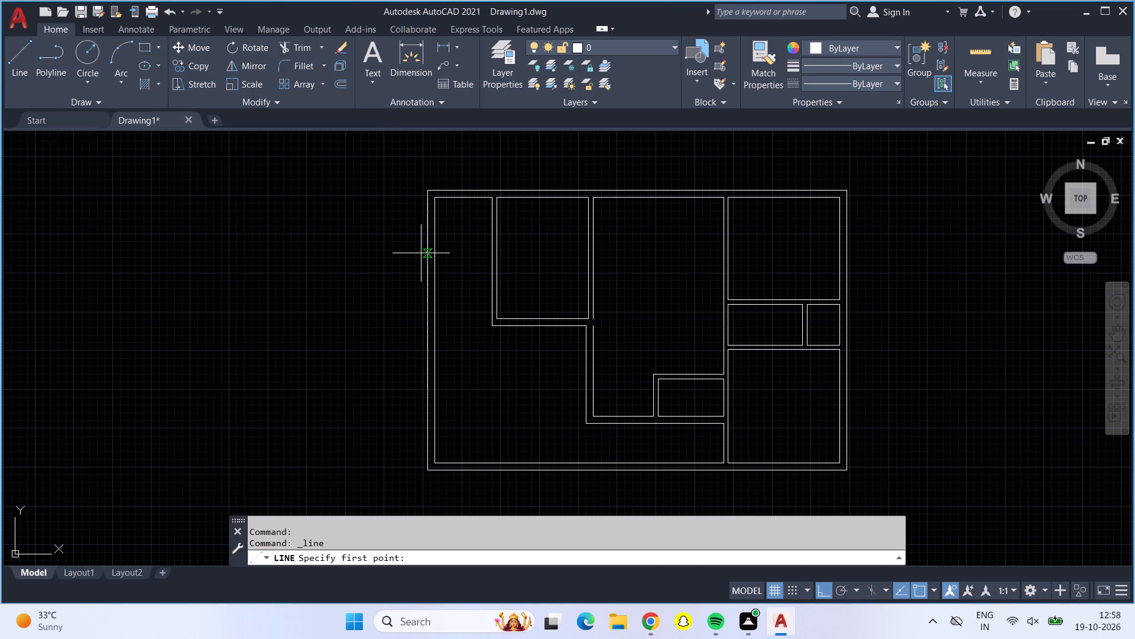
scroll(600, 305, "up", 2)
scroll(600, 305, "down", 1)
scroll(600, 305, "up", 1)
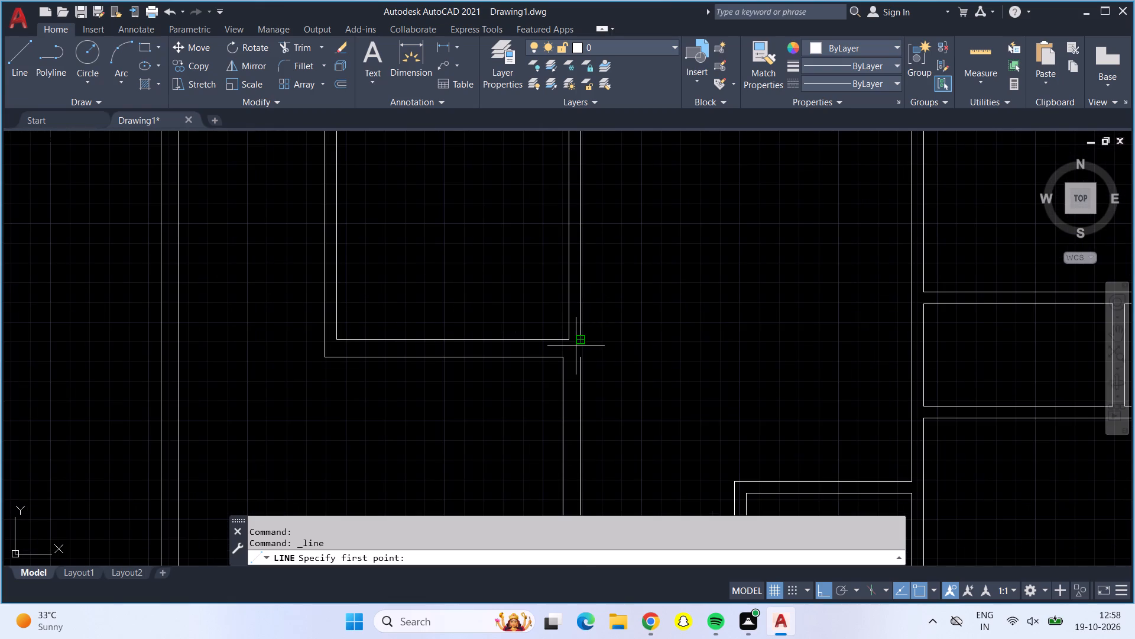
left_click(579, 340)
left_click(581, 367)
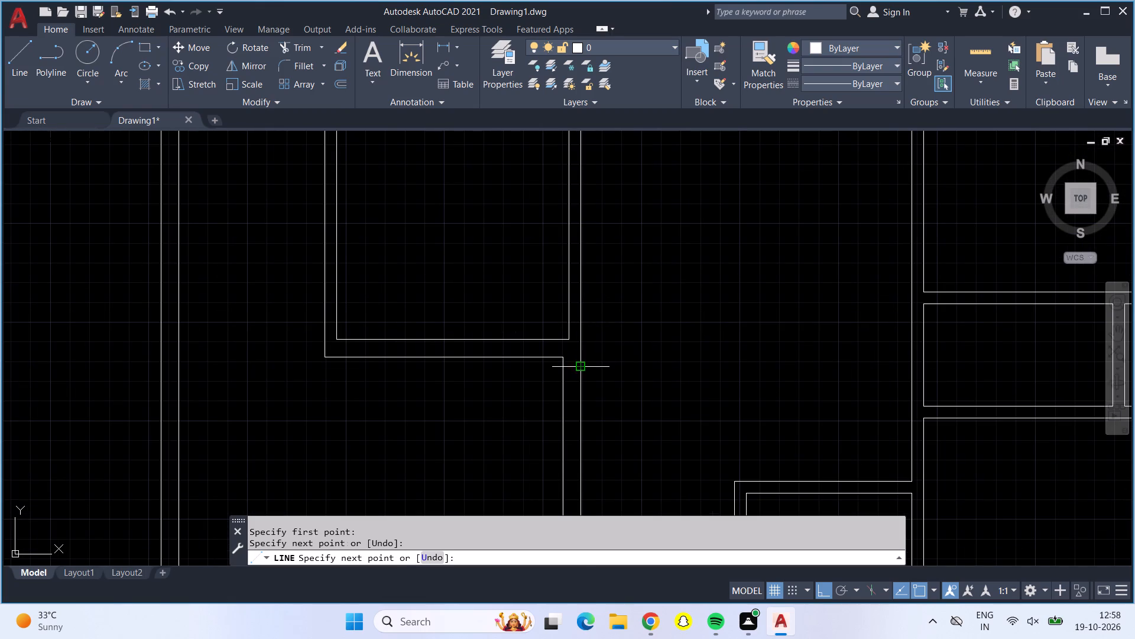
key("Escape")
Examine the overall room layout and the wall junctions of the floor plan.
scroll(585, 207, "down", 2)
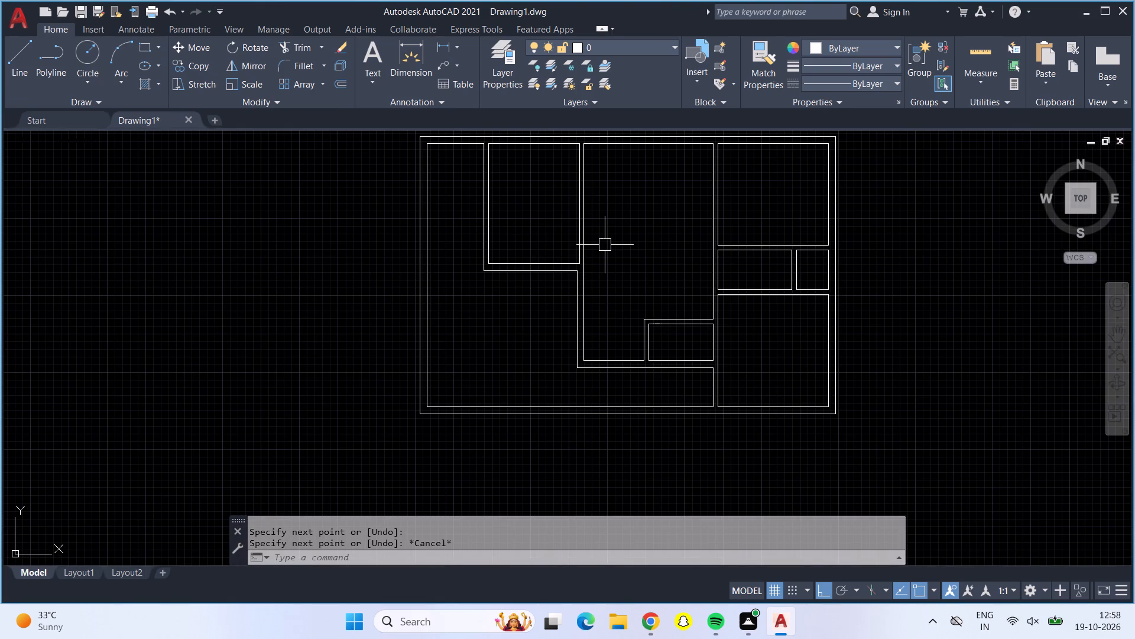
middle_click_drag(605, 245, 605, 264)
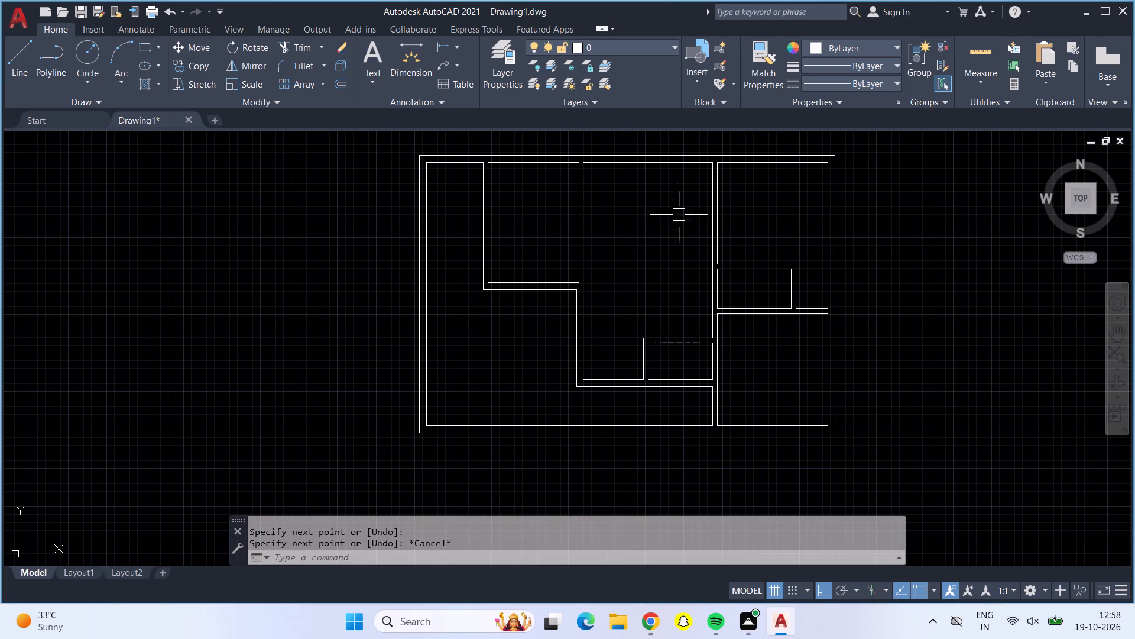
scroll(647, 250, "down", 1)
middle_click_drag(647, 250, 645, 283)
scroll(634, 269, "up", 1)
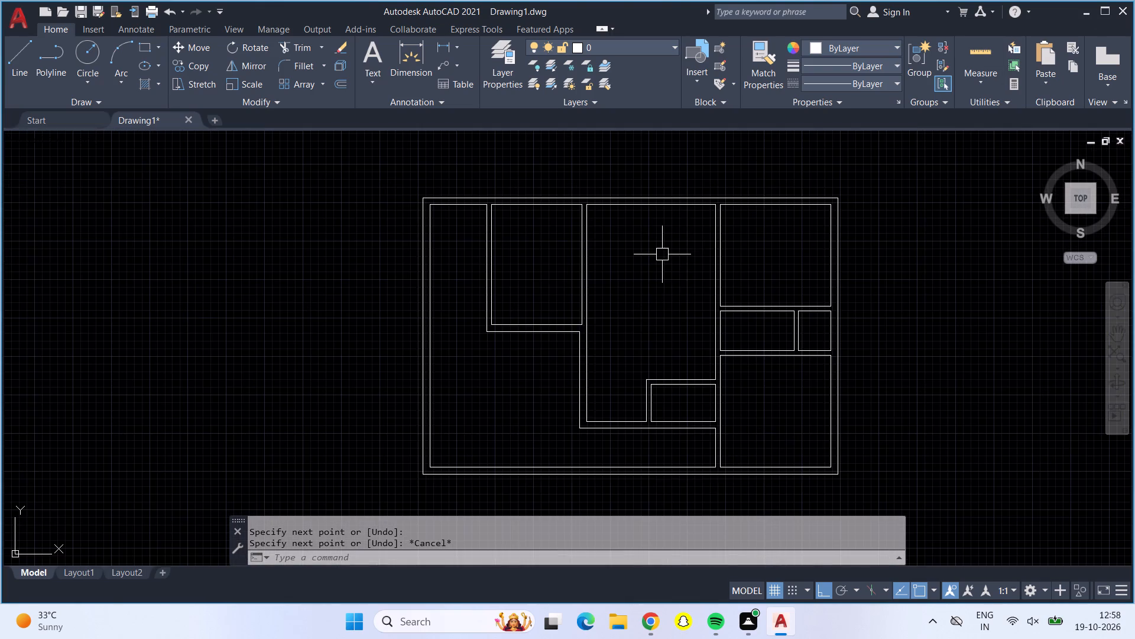
scroll(662, 254, "down", 1)
middle_click(662, 254)
scroll(662, 254, "up", 1)
scroll(662, 254, "down", 1)
scroll(662, 254, "up", 1)
middle_click_drag(662, 256, 625, 257)
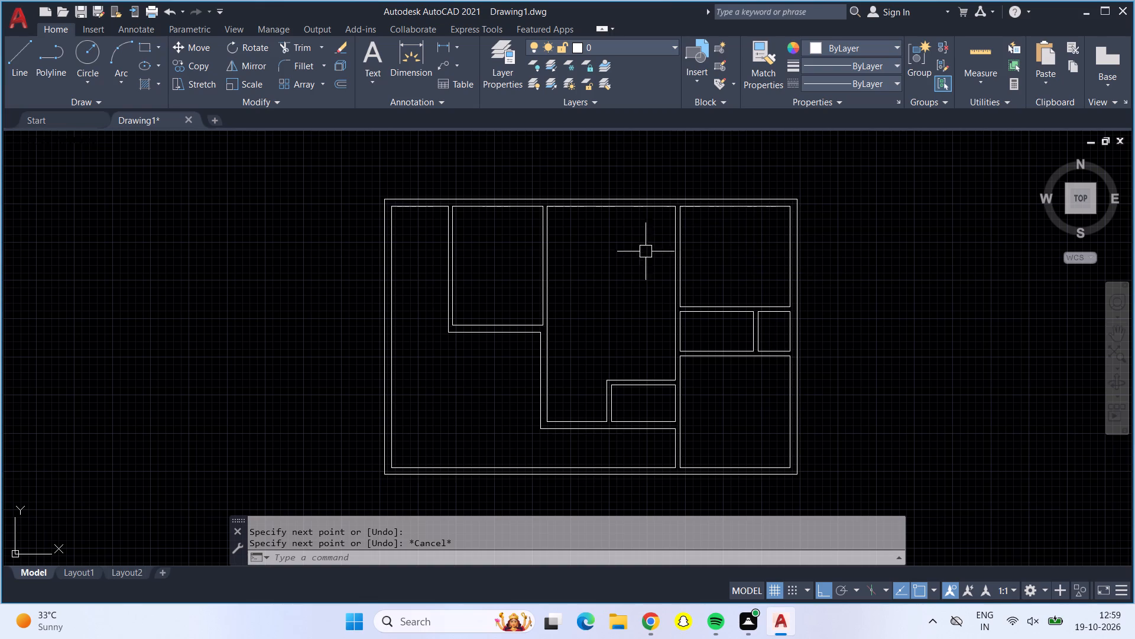
middle_click_drag(573, 263, 580, 264)
middle_click_drag(580, 264, 656, 276)
scroll(523, 274, "down", 1)
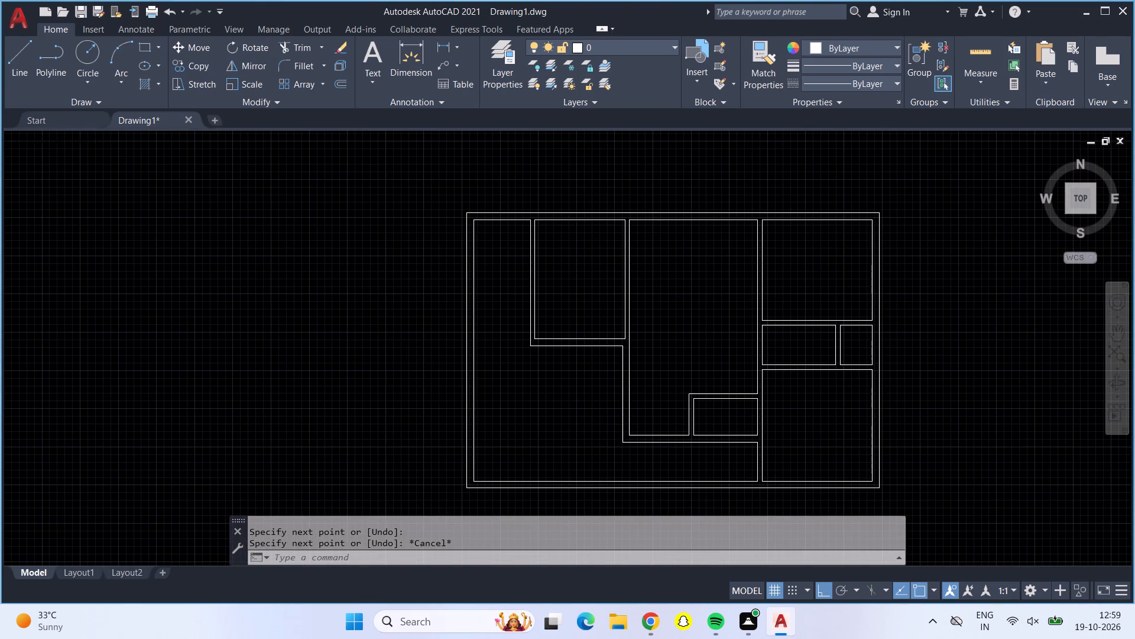
scroll(522, 275, "up", 3)
scroll(522, 275, "down", 1)
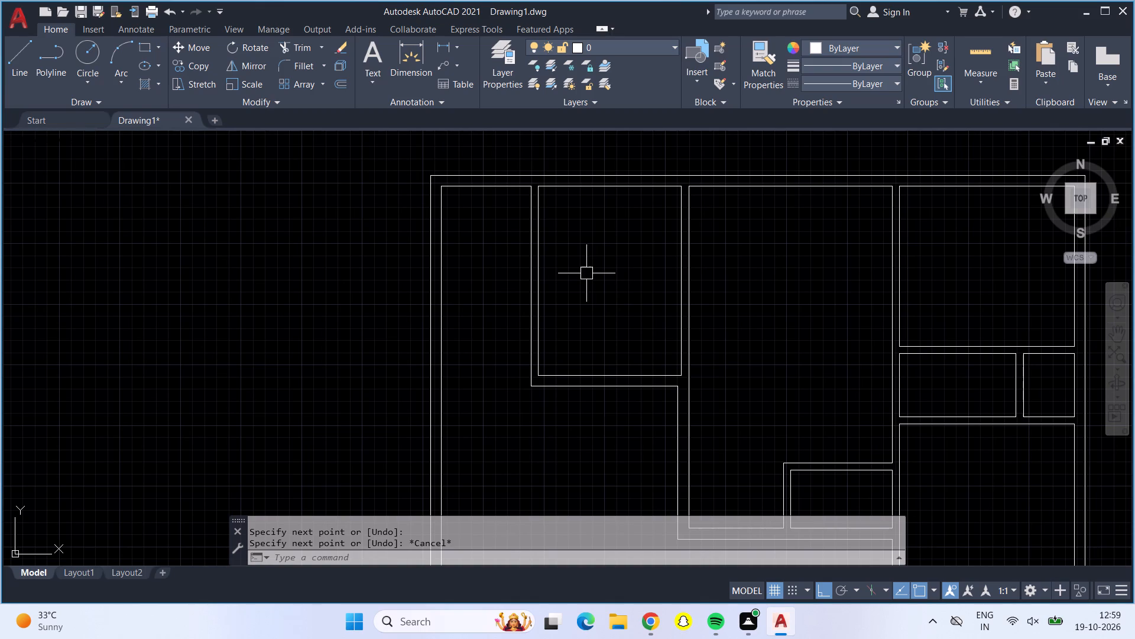
Offset the inner top wall line of the leftmost bay 5' downward.
key("Escape")
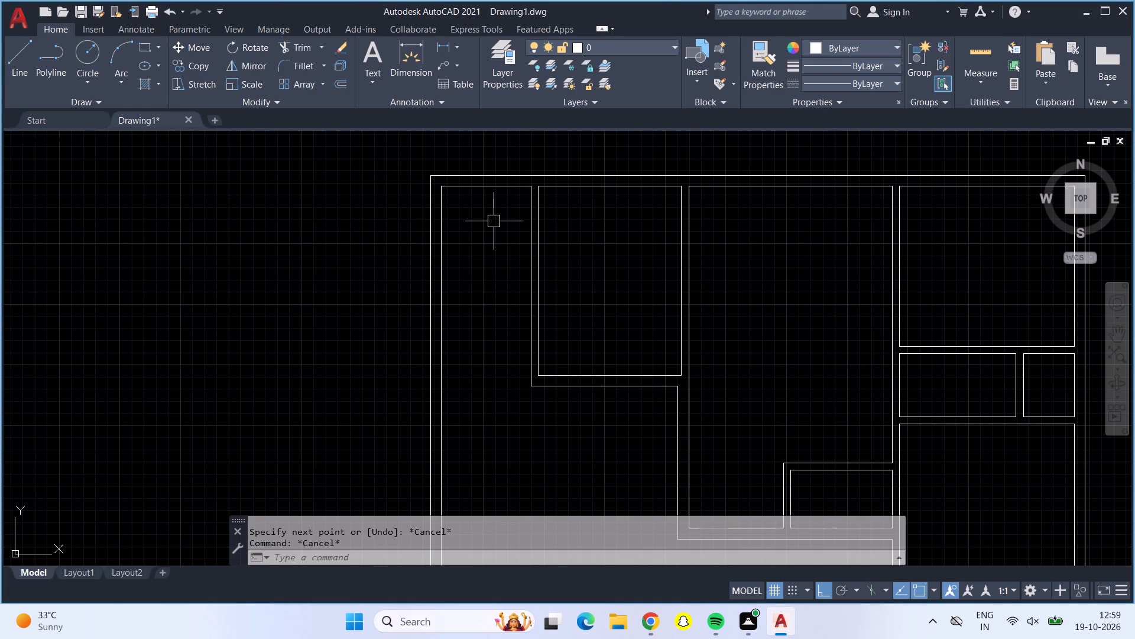
type("5'")
key("Return")
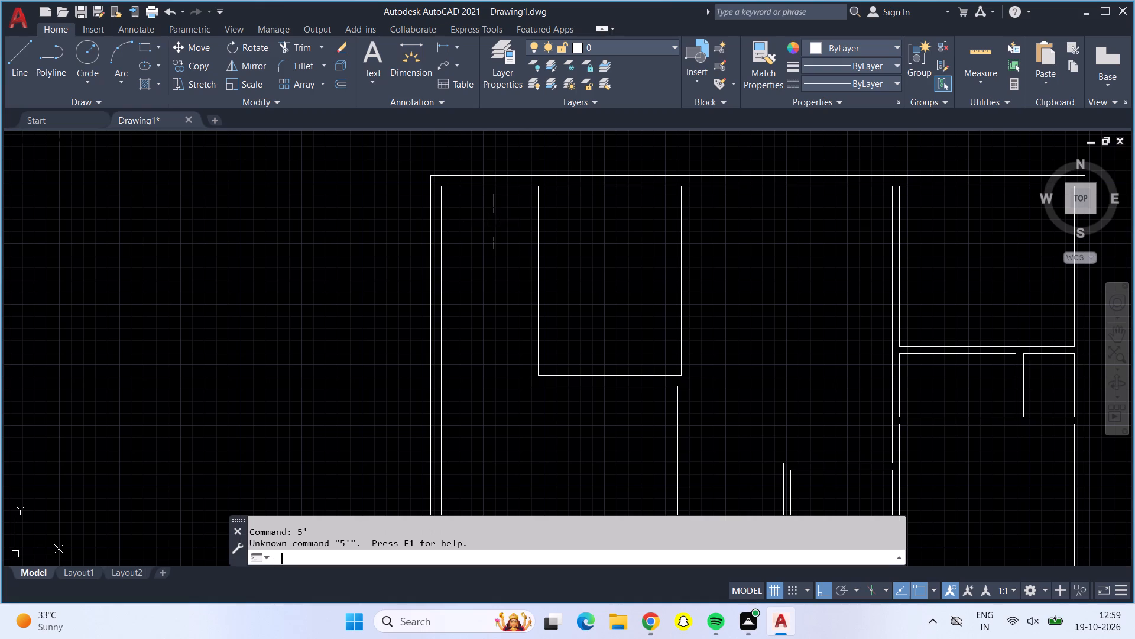
key("Escape")
key("o")
key("Return")
key("4")
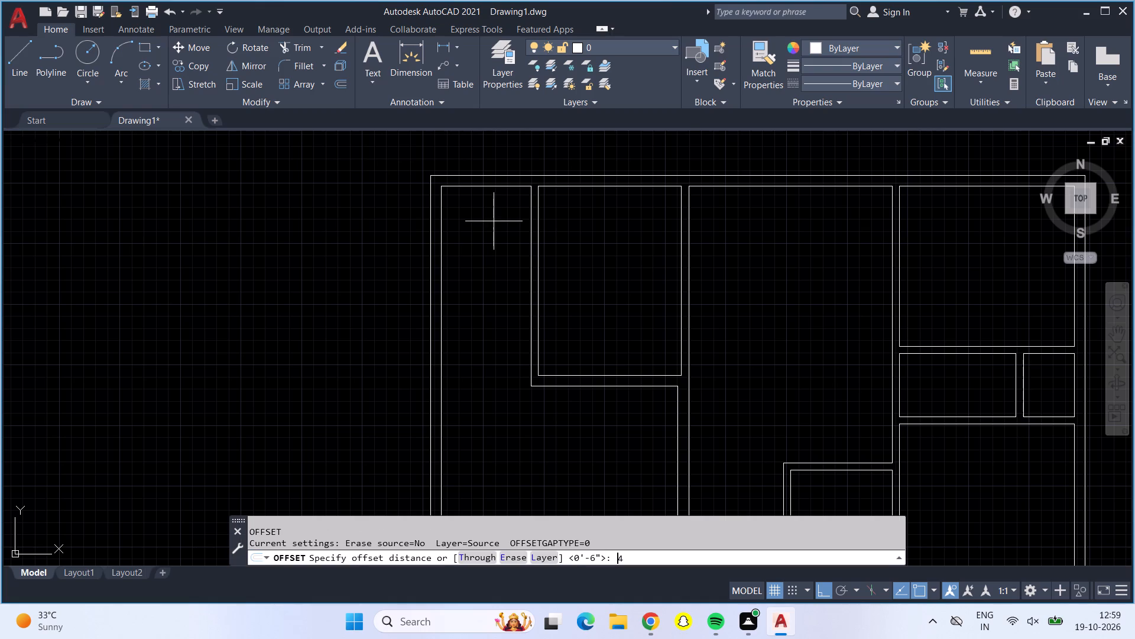
key("BackSpace")
key("5")
key("apostrophe")
key("Return")
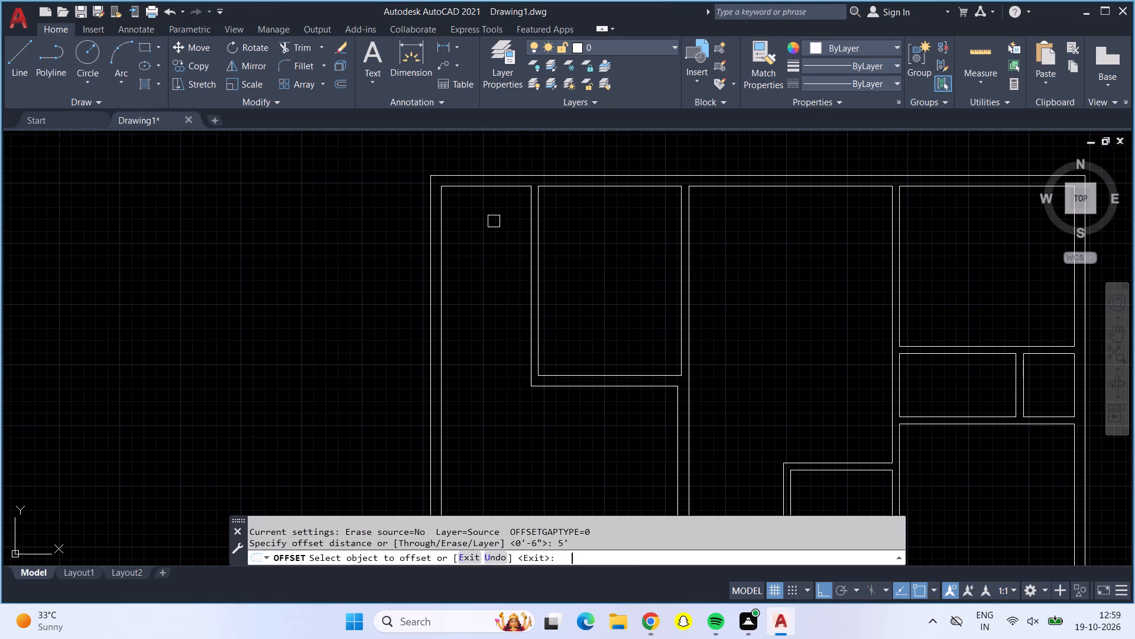
left_click(482, 188)
left_click(482, 212)
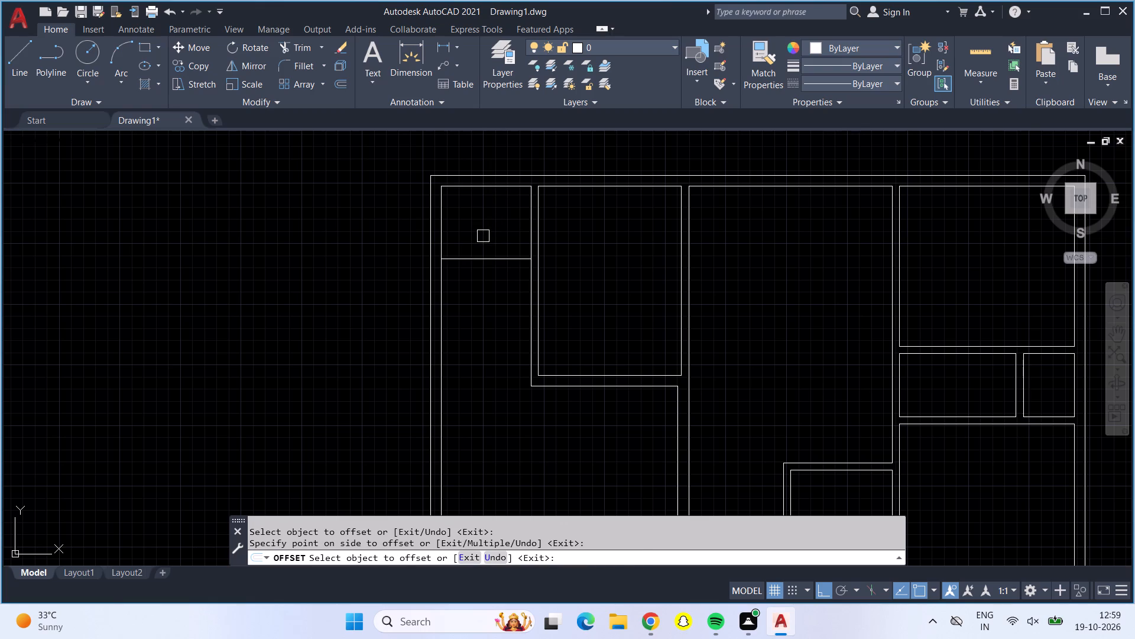
key("Escape")
Offset the new horizontal line in the leftmost bay 6" downward to give the partition its thickness.
key("o")
key("Return")
type("6\"")
key("Return")
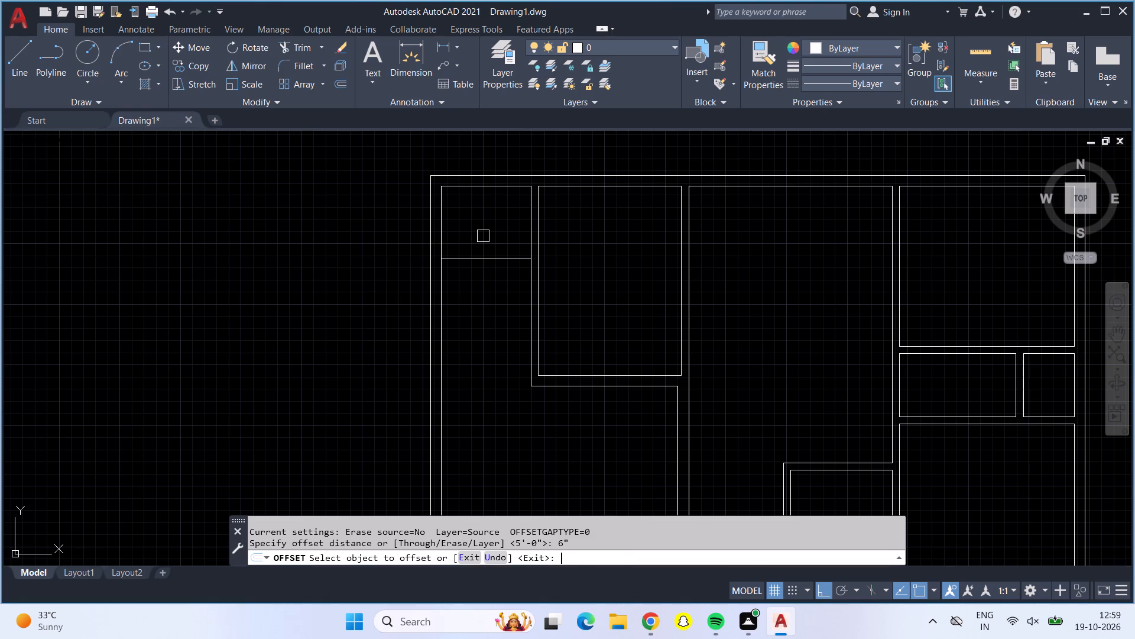
left_click(487, 262)
left_click(490, 295)
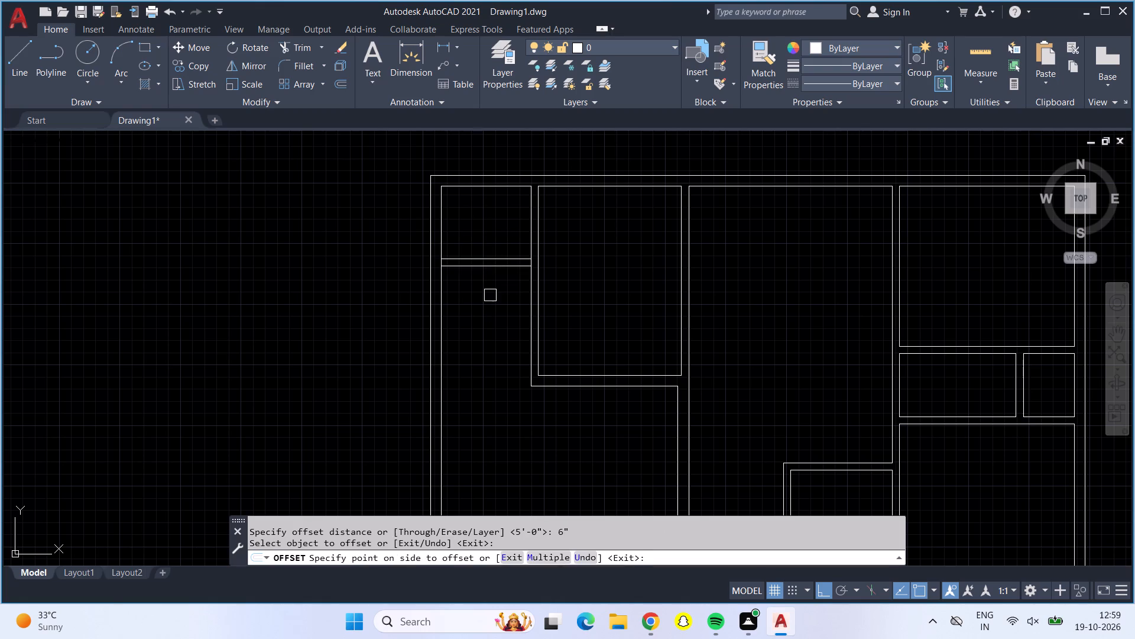
key("Escape")
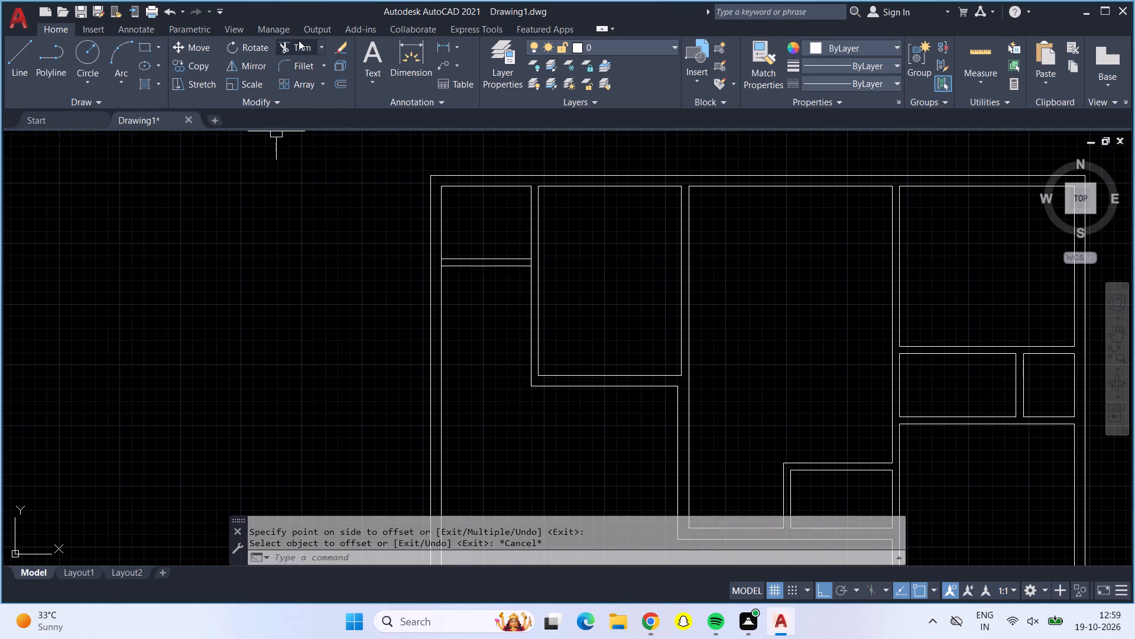
Trim the vertical wall lines crossing both ends of the new 6" partition in the leftmost bay.
left_click(299, 40)
scroll(512, 251, "up", 3)
scroll(554, 248, "down", 1)
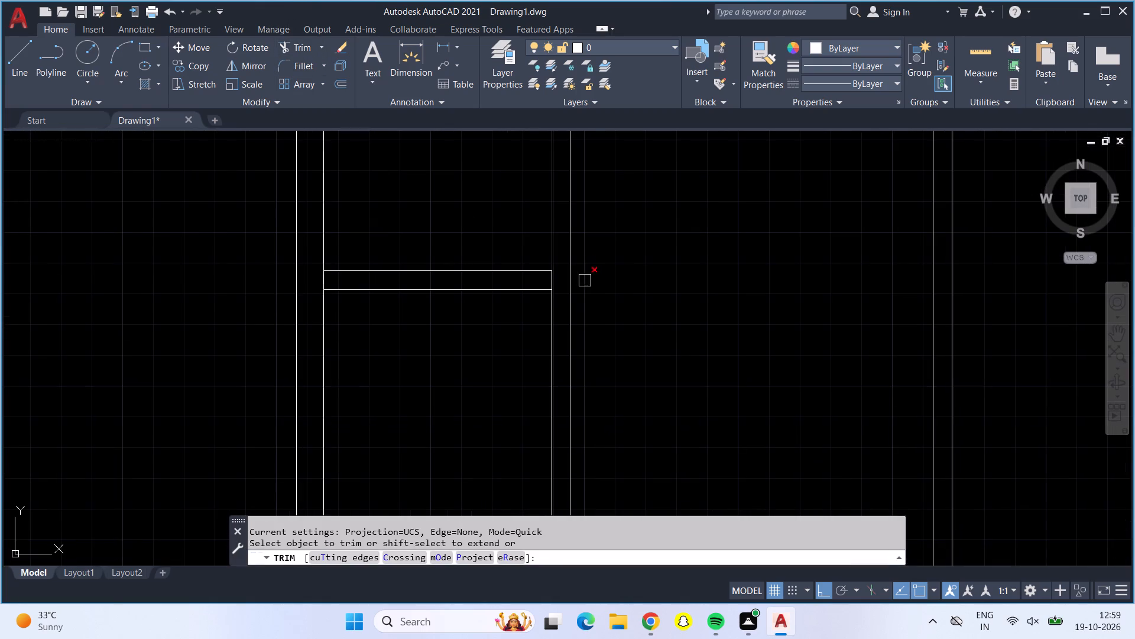
left_click(547, 280)
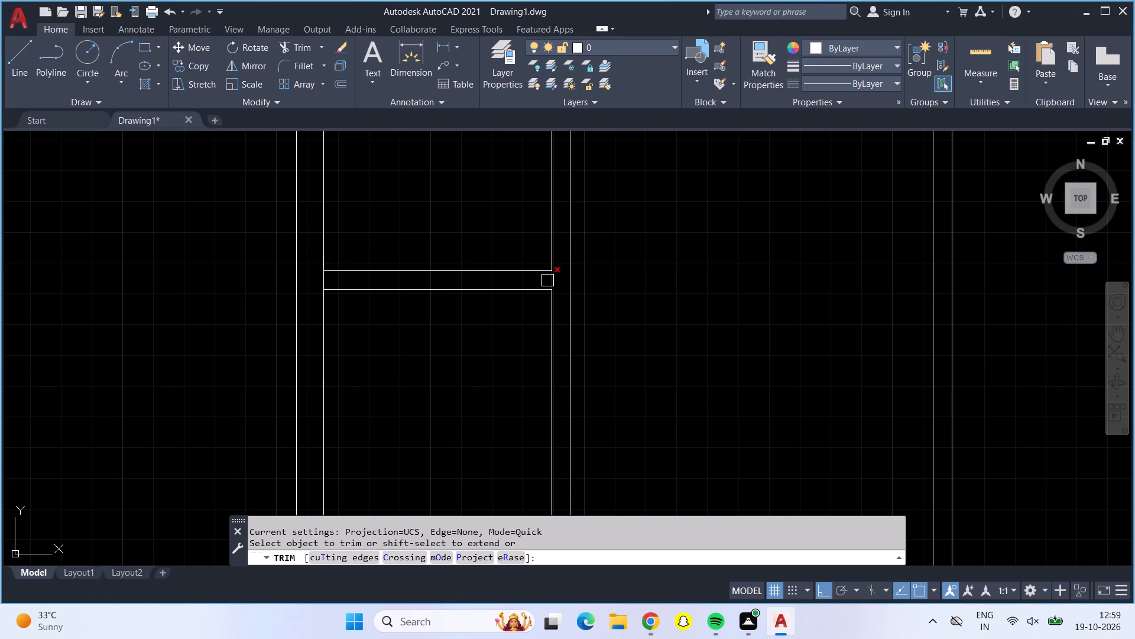
scroll(550, 283, "down", 1)
scroll(388, 275, "down", 1)
scroll(388, 275, "up", 2)
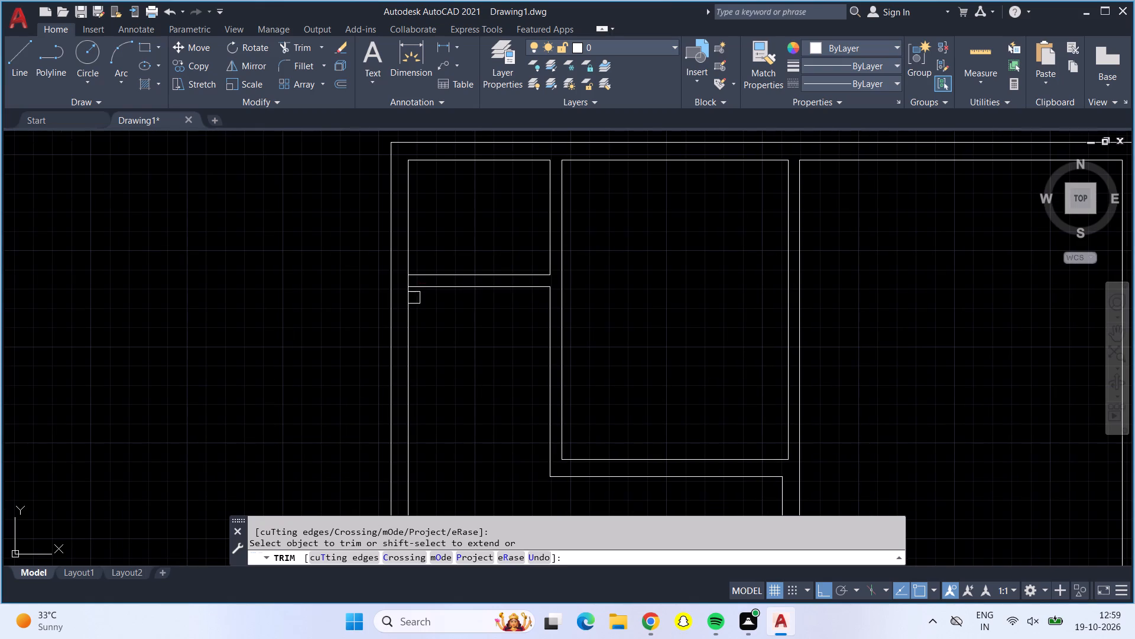
scroll(403, 279, "up", 2)
left_click(414, 283)
scroll(415, 283, "up", 1)
scroll(415, 283, "down", 4)
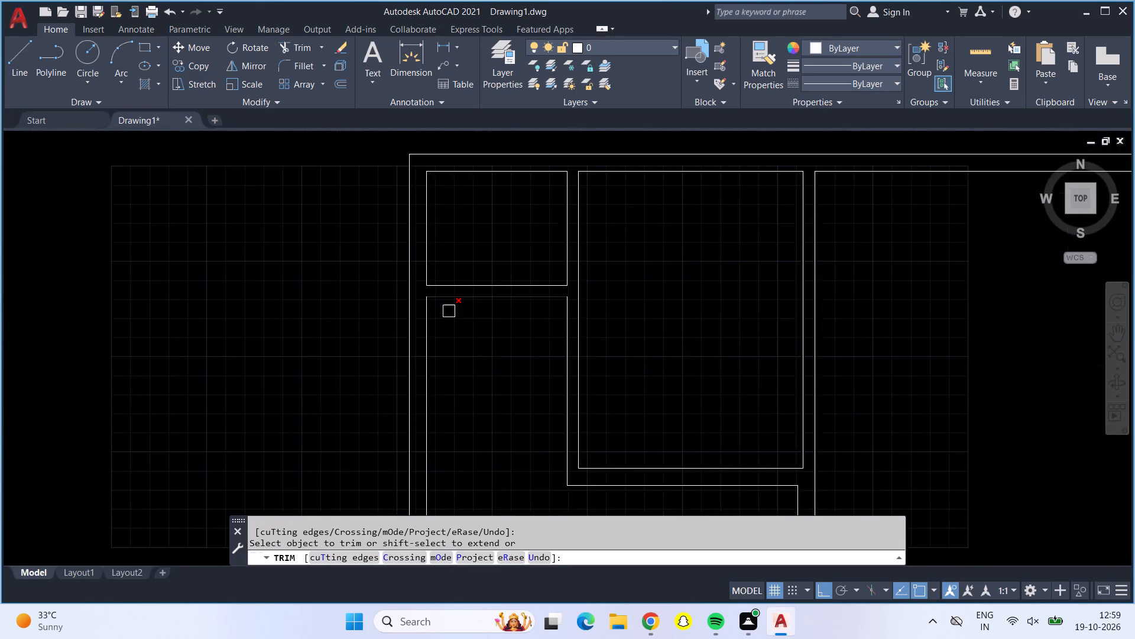
middle_click_drag(459, 325, 512, 303)
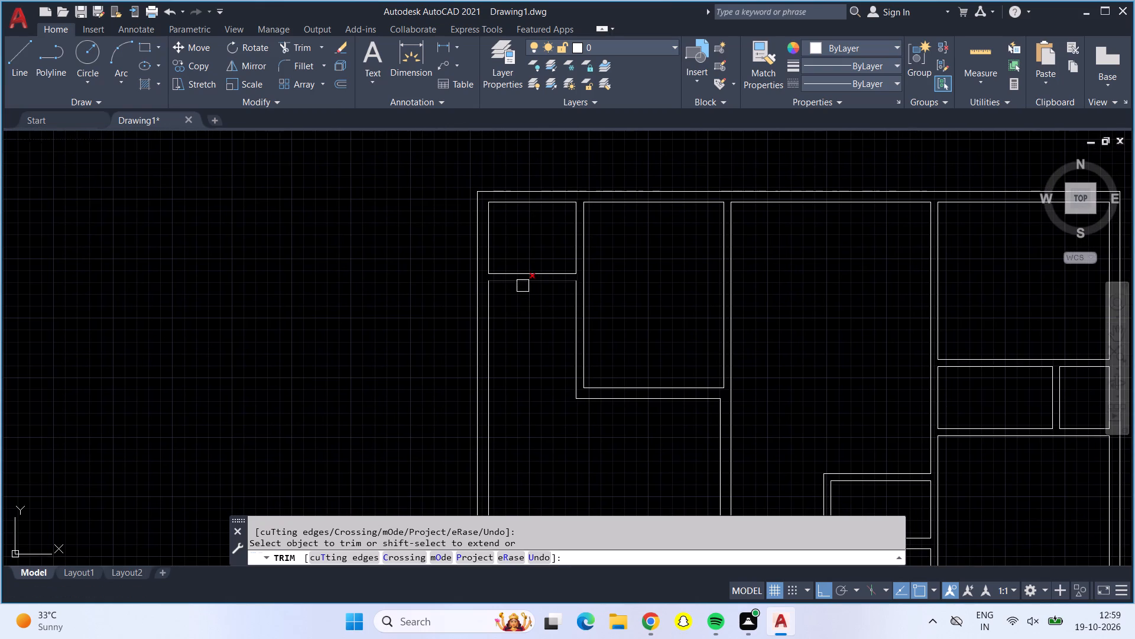
key("Escape")
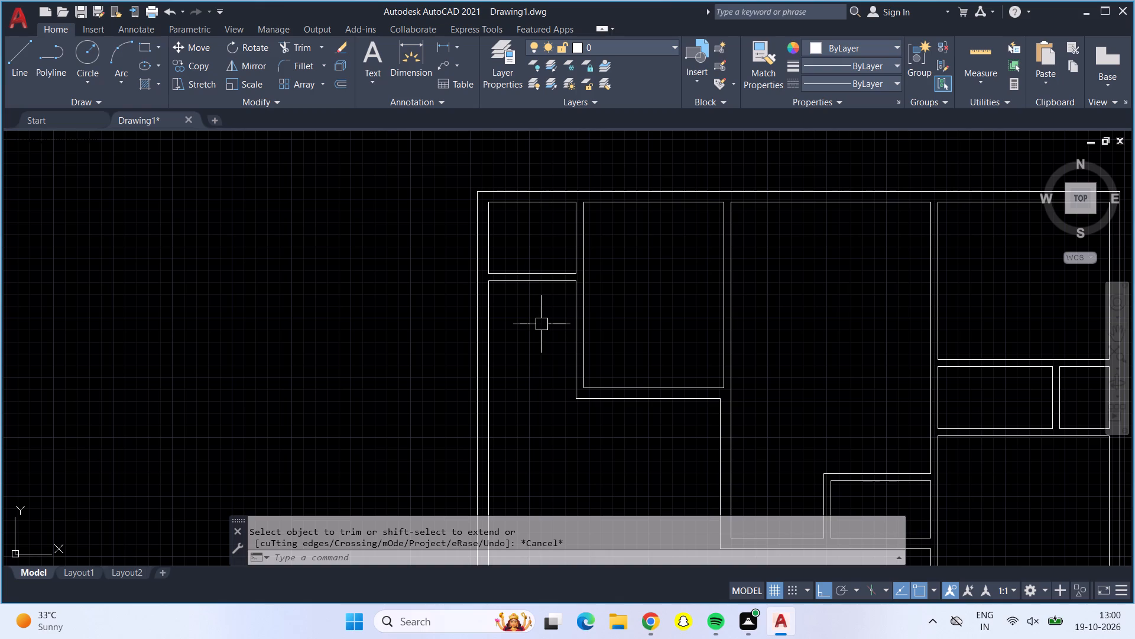
Offset the new partition's lower line 3' downward and the left outer wall's inner line 3' into the bay.
key("Escape")
key("o")
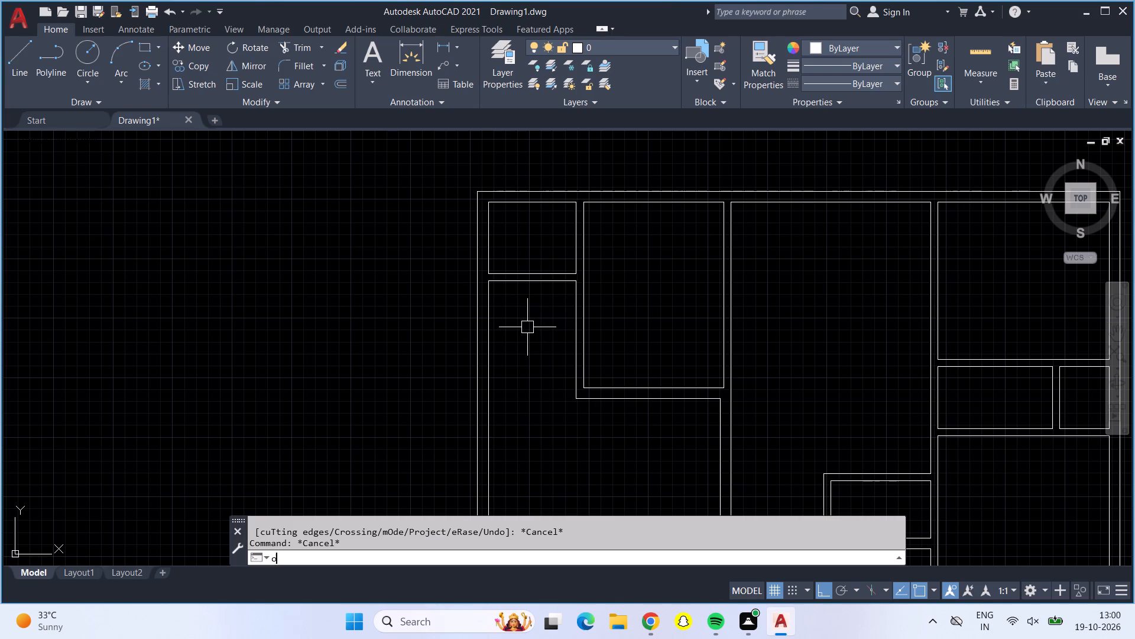
key("Return")
type("3'")
key("Return")
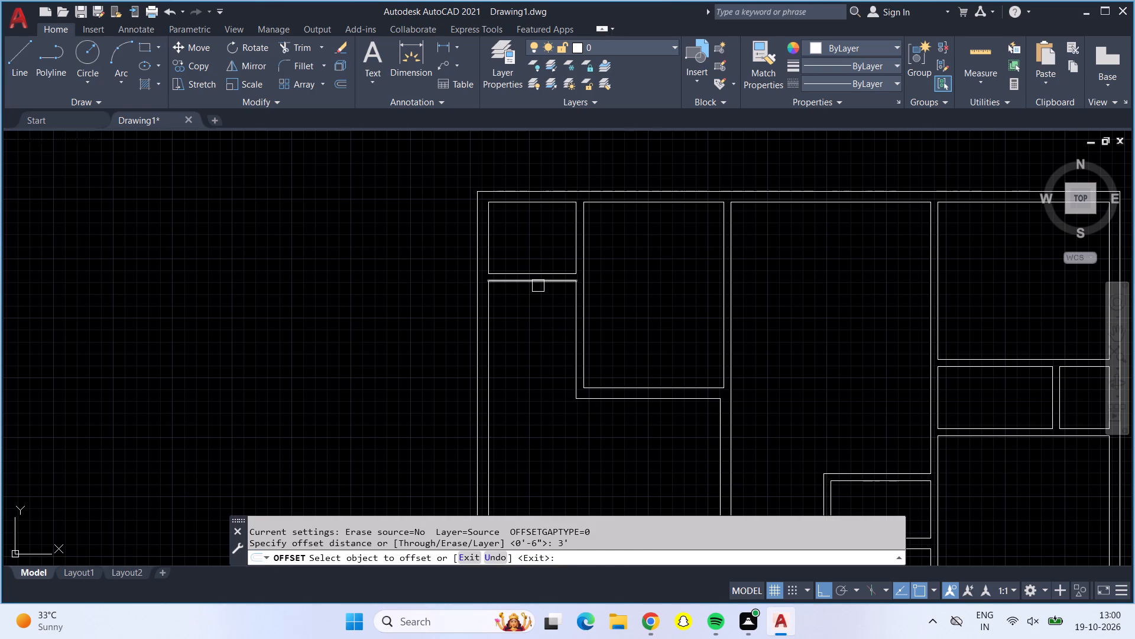
left_click(538, 286)
left_click(536, 301)
left_click(485, 361)
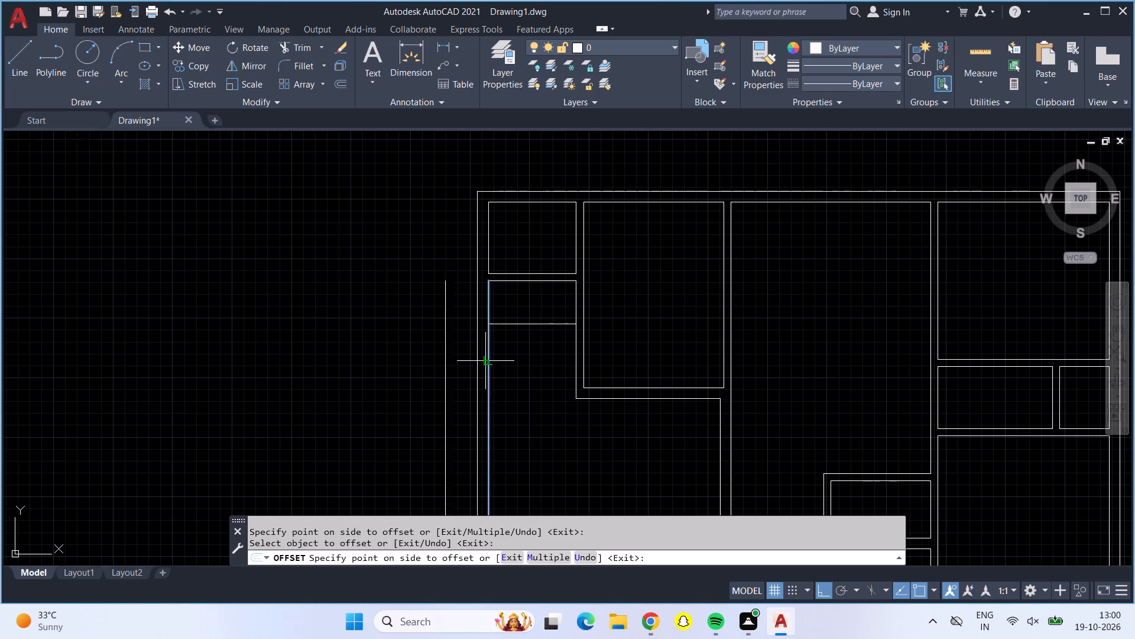
left_click(531, 366)
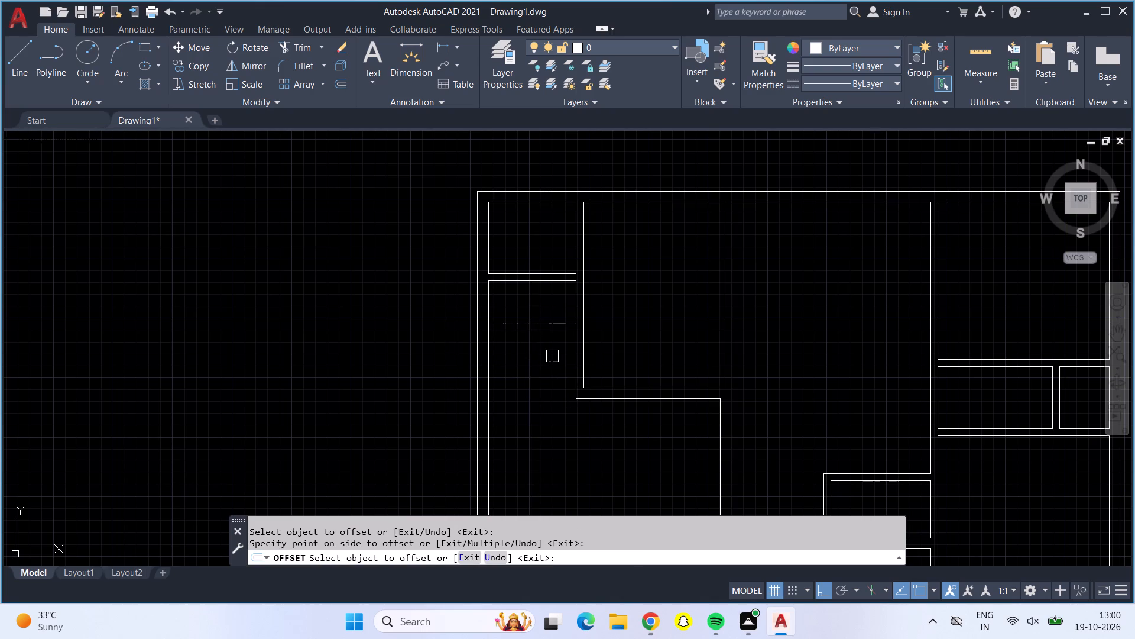
Offset the vertical line inside the leftmost bay 2" to the right to form the stair's central divider.
key("Escape")
key("o")
key("Return")
type("2'")
key("BackSpace")
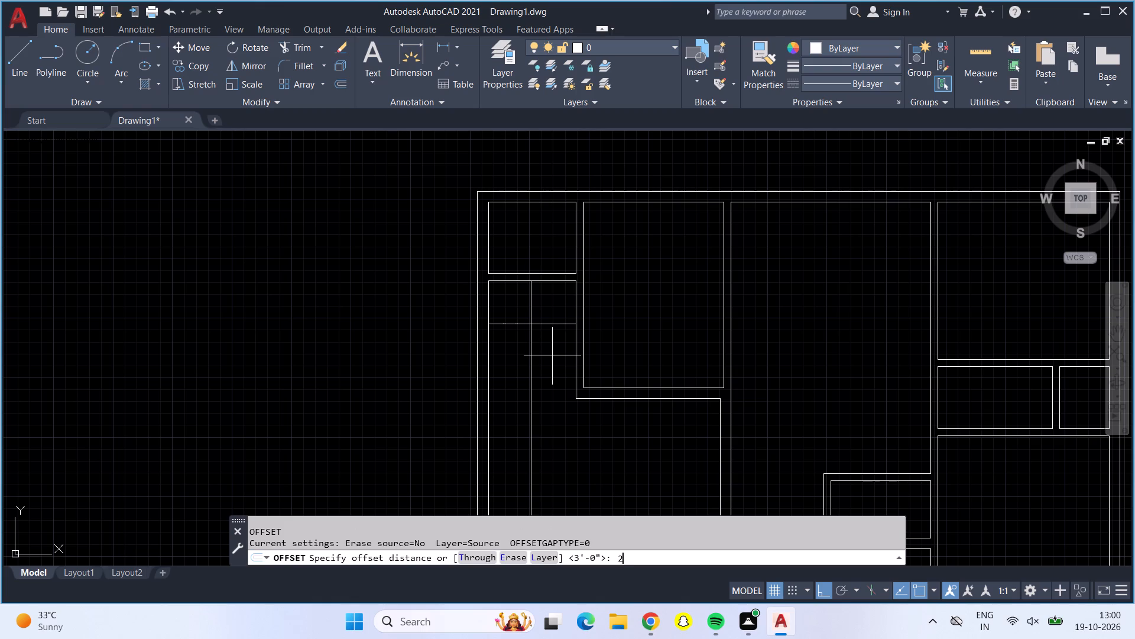
key("shift+quotedbl")
key("Return")
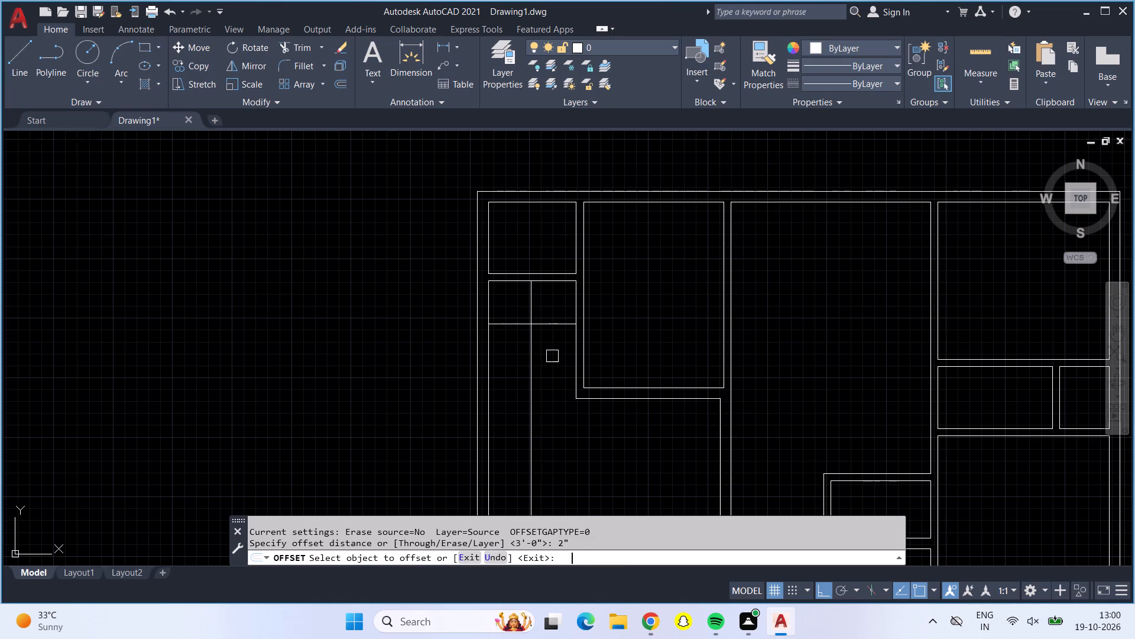
left_click(530, 299)
left_click(543, 307)
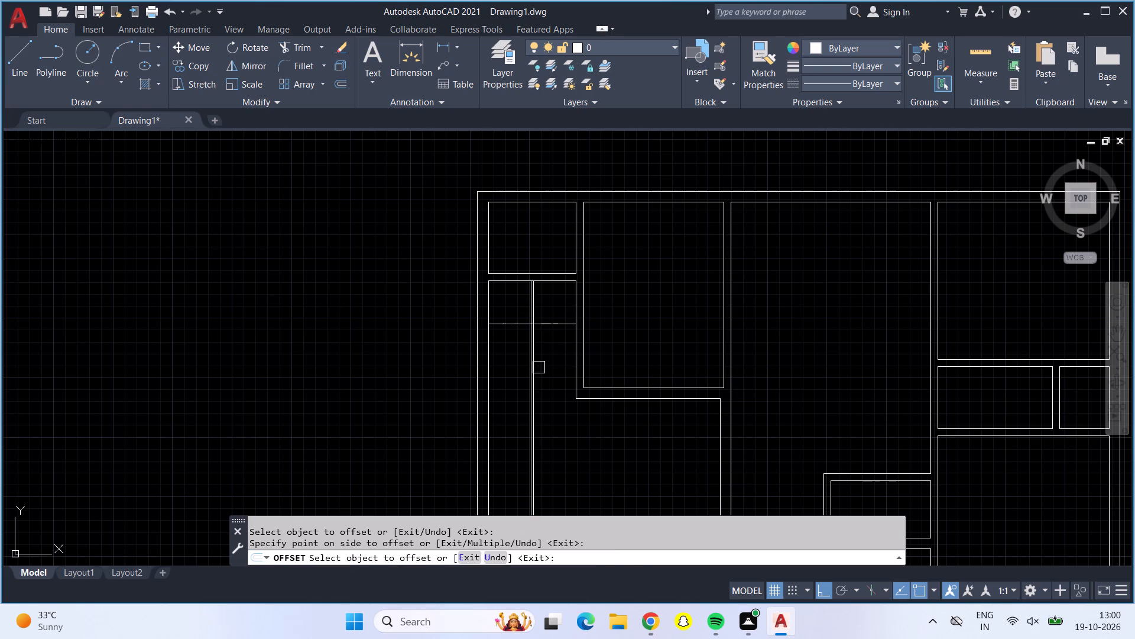
key("Escape")
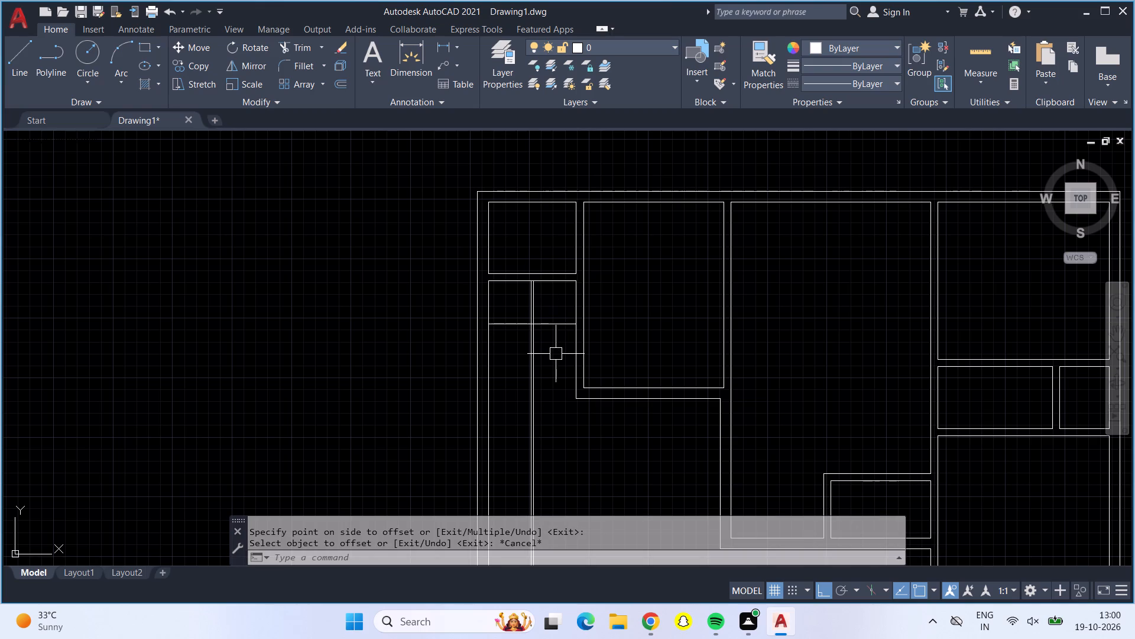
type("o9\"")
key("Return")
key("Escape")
Offset the landing line in the leftmost bay downward at 9" intervals to create the first four stair tread lines.
key("o")
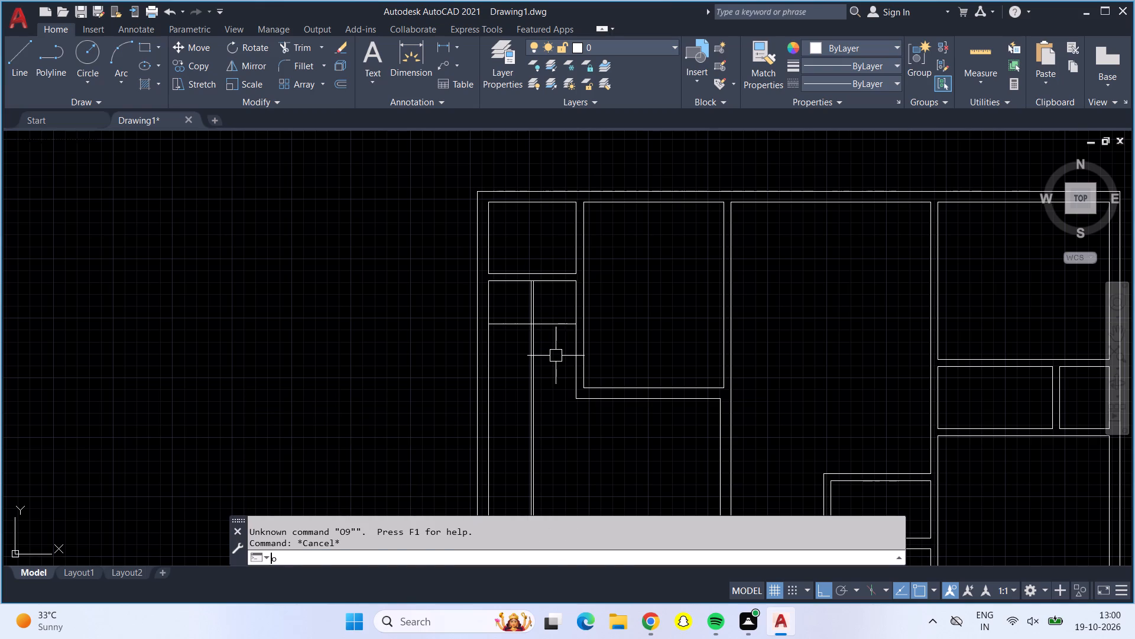
key("Return")
type("9\"")
key("Return")
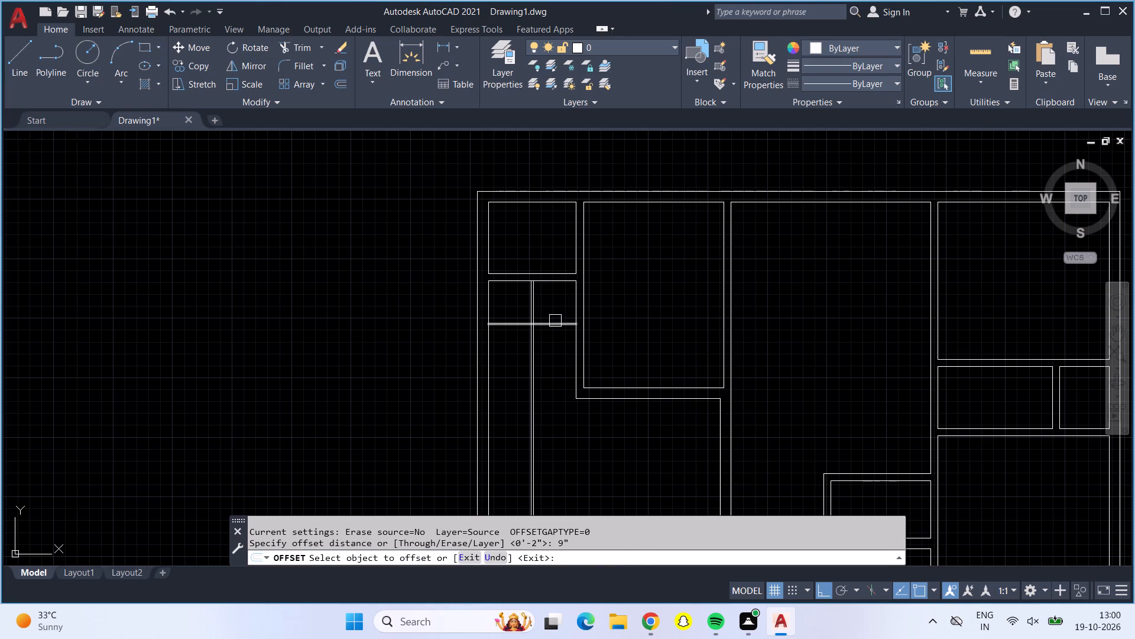
left_click(555, 321)
left_click(557, 363)
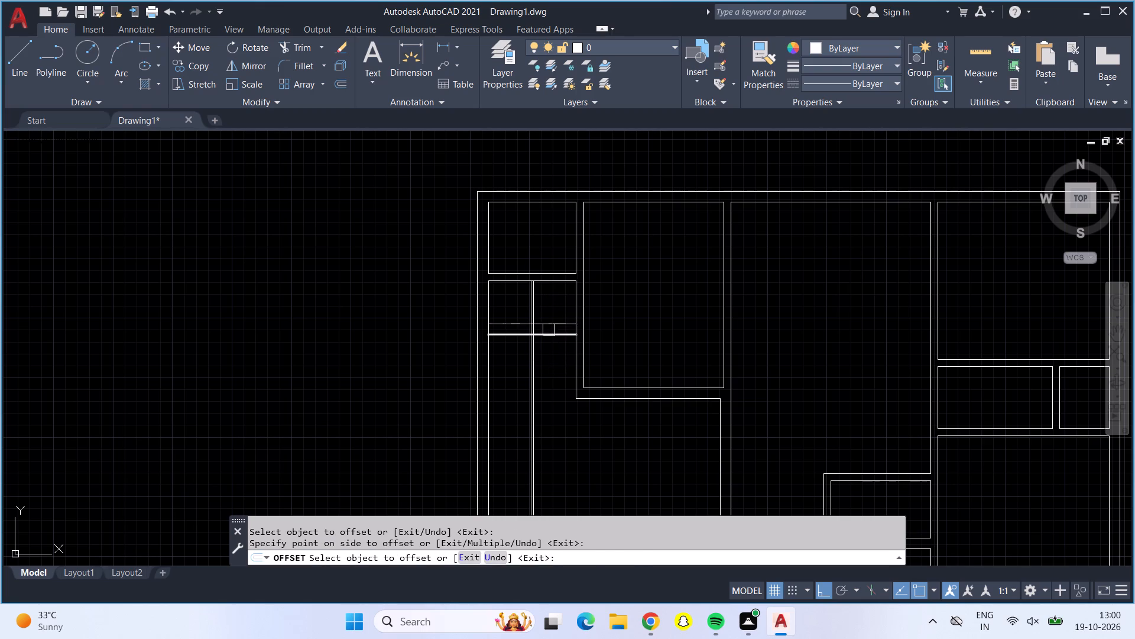
left_click(548, 335)
left_click(559, 377)
left_click(552, 347)
left_click(559, 401)
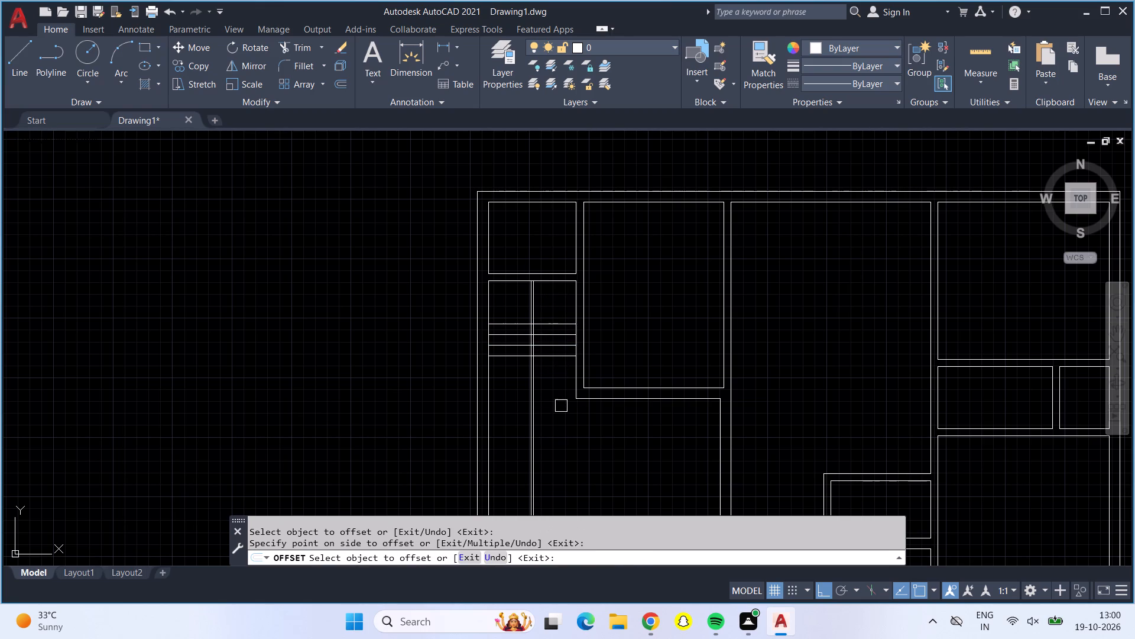
left_click(556, 354)
left_click(568, 416)
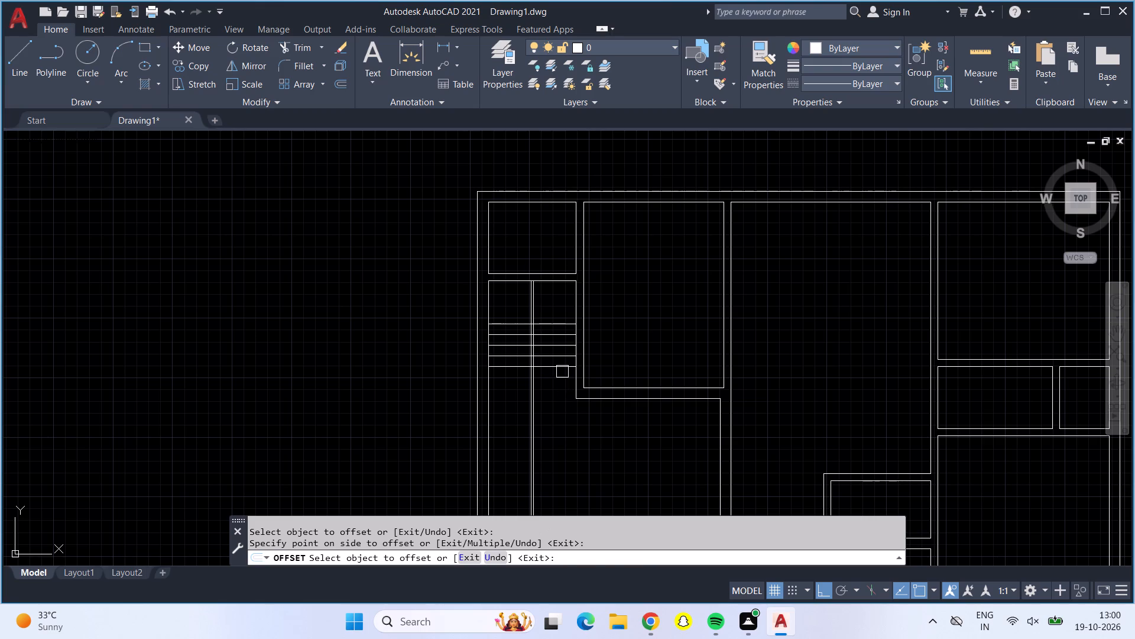
Continue offsetting the lowest tread line downward at 9" intervals to add six more stair treads.
left_click(562, 367)
left_click(566, 406)
left_click(556, 377)
left_click(556, 438)
left_click(550, 388)
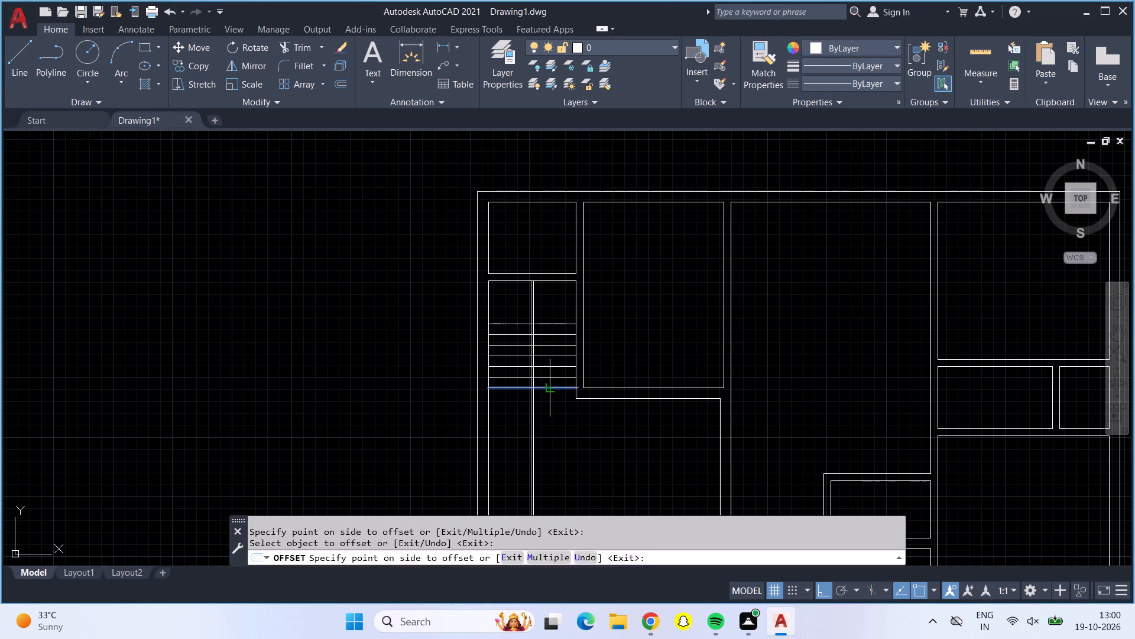
left_click_drag(556, 419, 562, 422)
left_click_drag(554, 403, 563, 431)
left_click(563, 431)
left_click(557, 411)
left_click_drag(556, 435, 556, 441)
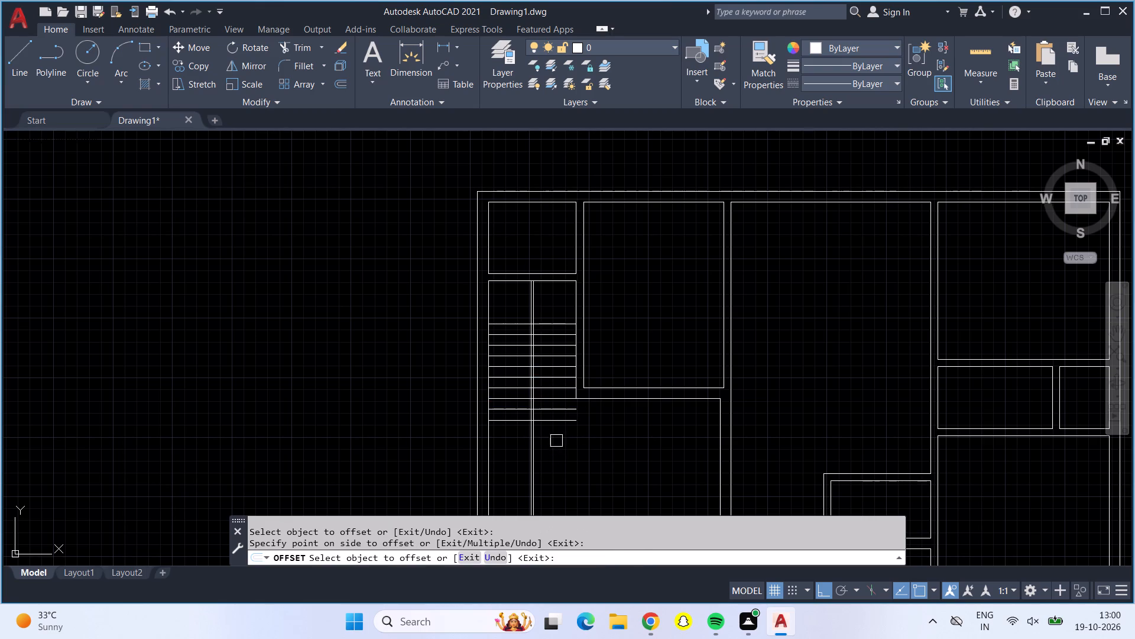
left_click_drag(556, 441, 557, 443)
left_click(554, 423)
left_click(563, 460)
key("Escape")
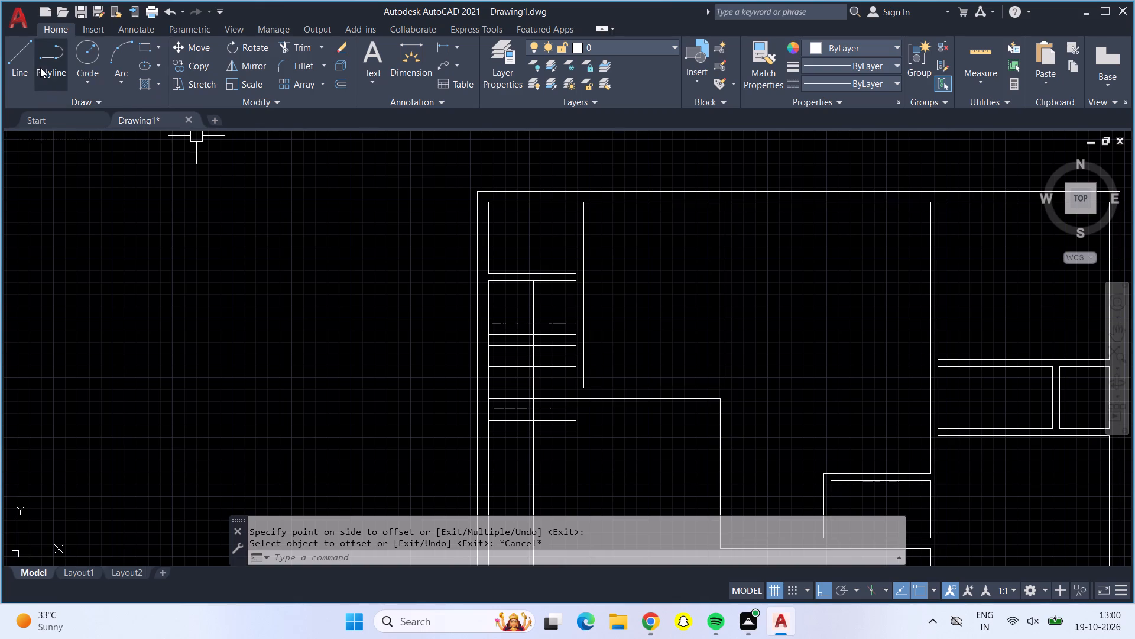
Draw a diagonal line from the divider's right line at the landing edge to the landing's upper right corner.
left_click(24, 49)
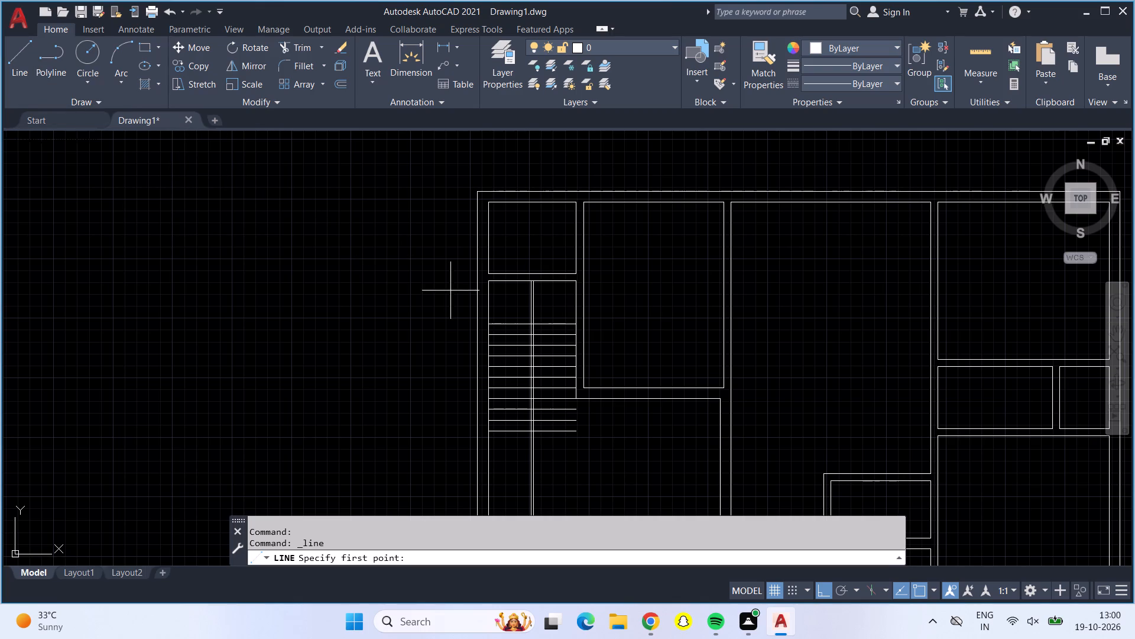
scroll(518, 309, "up", 1)
scroll(518, 309, "down", 1)
scroll(521, 306, "up", 4)
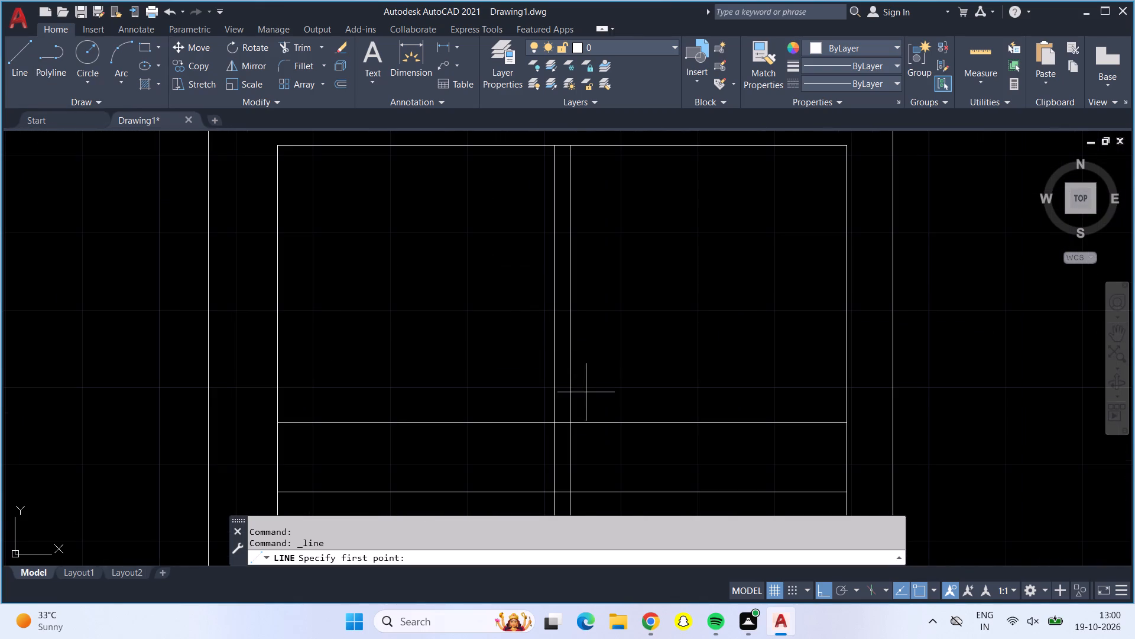
left_click(572, 427)
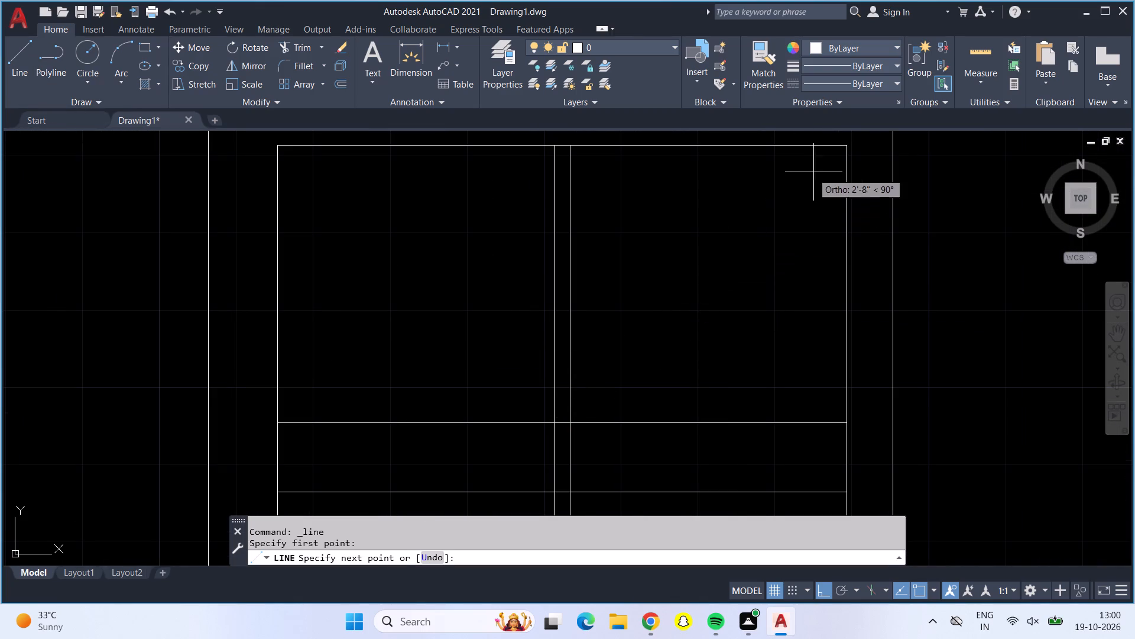
left_click(849, 149)
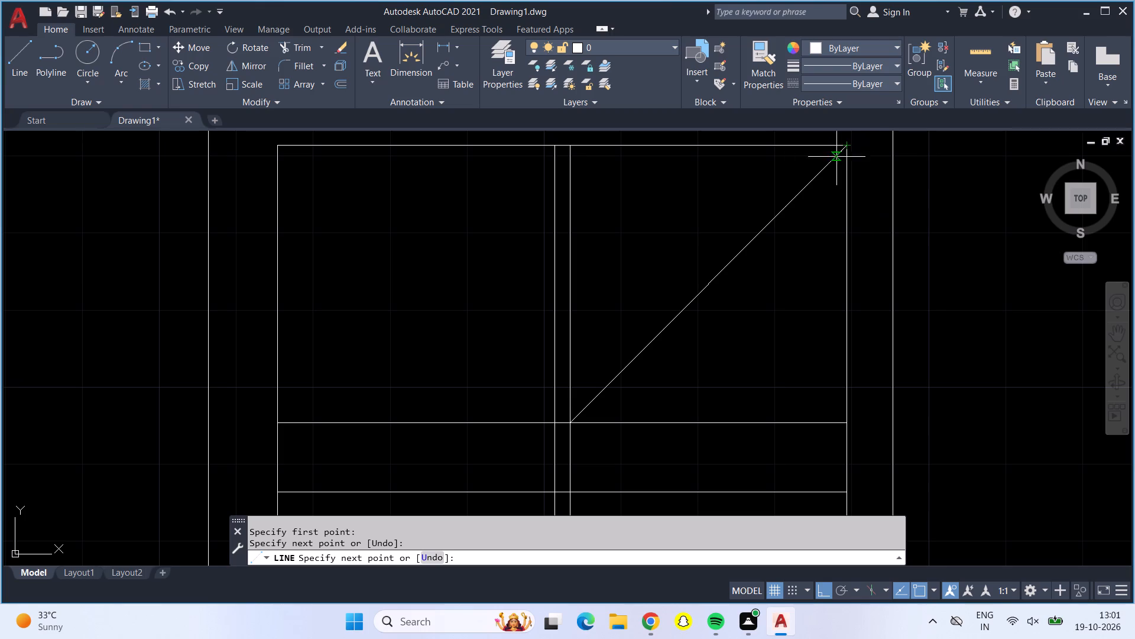
key("Escape")
Draw a diagonal line from the divider's left line at the landing edge to the landing's upper left corner.
left_click(26, 54)
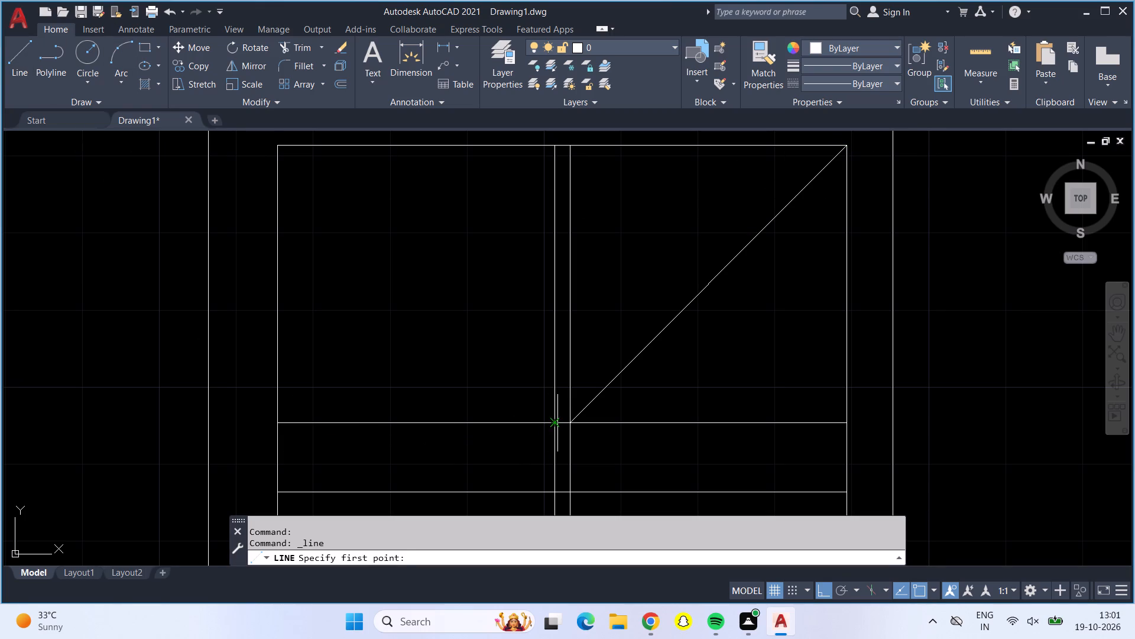
left_click_drag(557, 423, 546, 415)
left_click(281, 145)
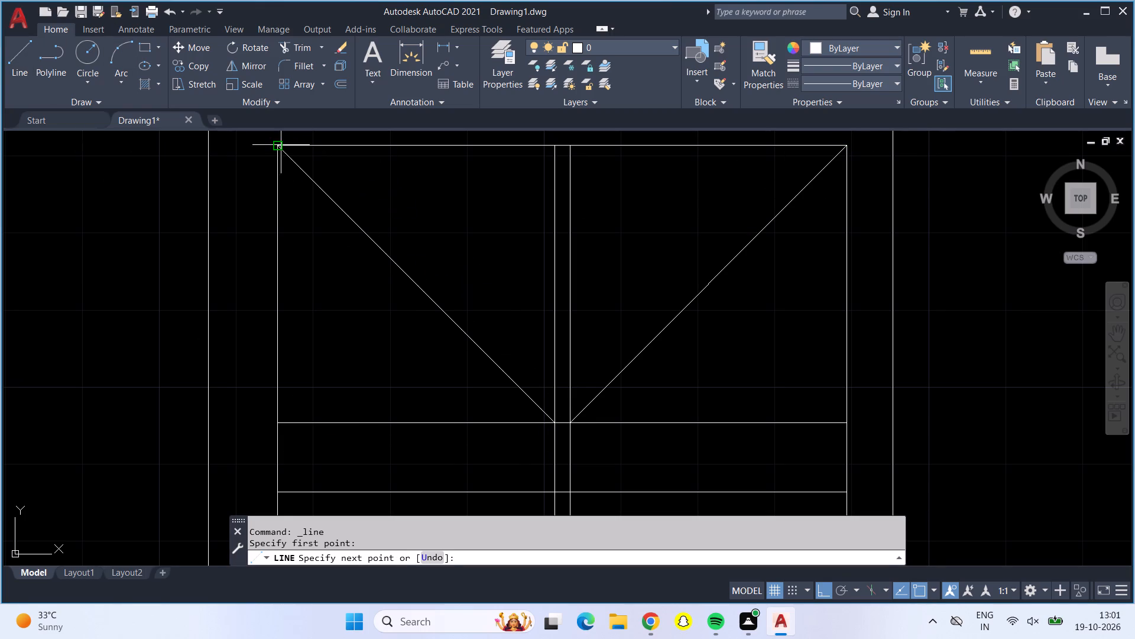
scroll(325, 172, "down", 1)
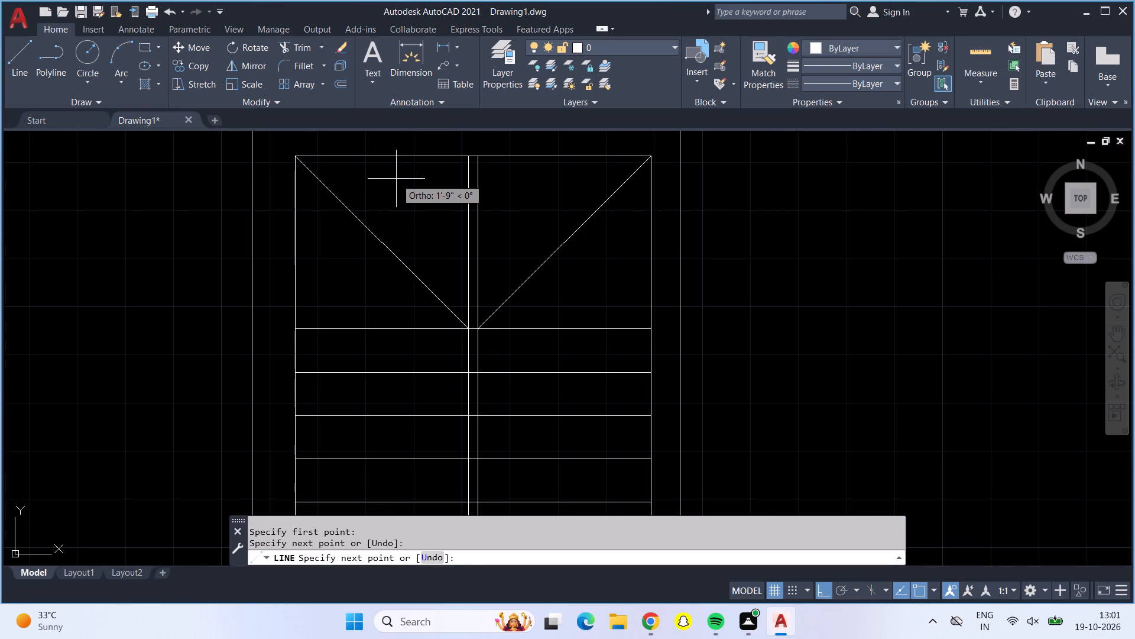
left_click(396, 179)
key("Escape")
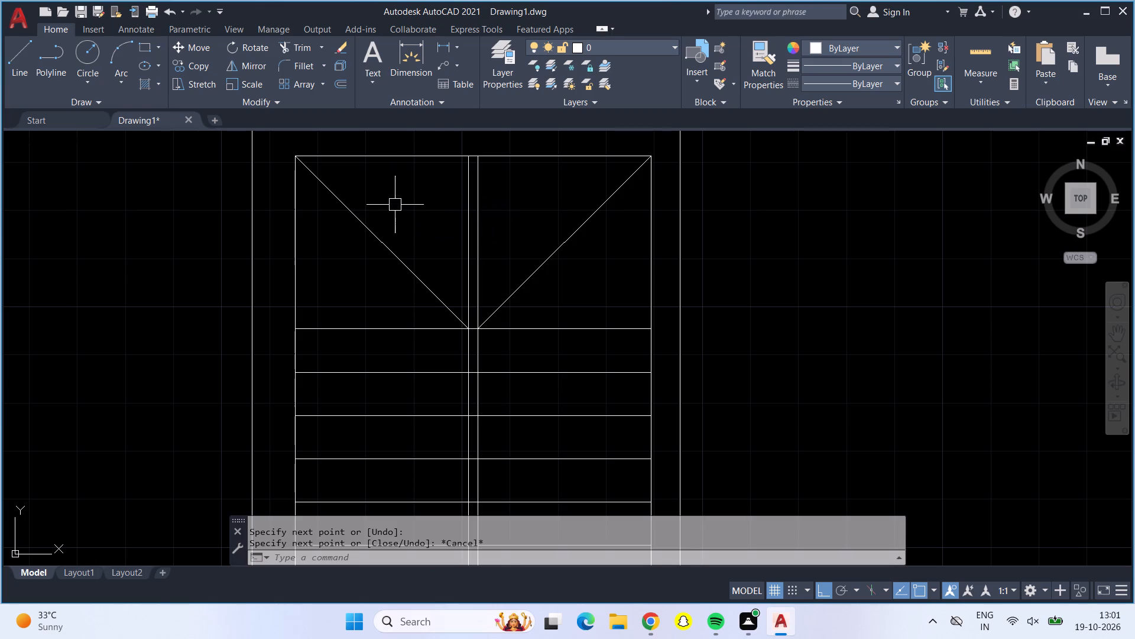
Trim the three lowest tread lines where they extend right of the stair's central divider.
scroll(508, 241, "down", 1)
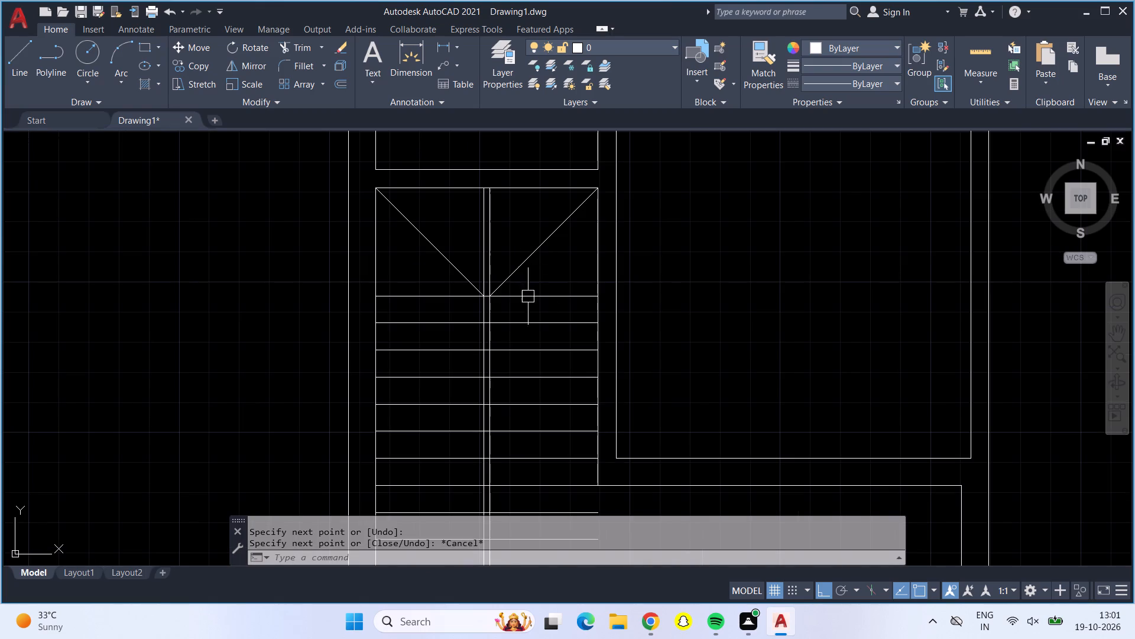
left_click(295, 47)
middle_click_drag(675, 311, 682, 144)
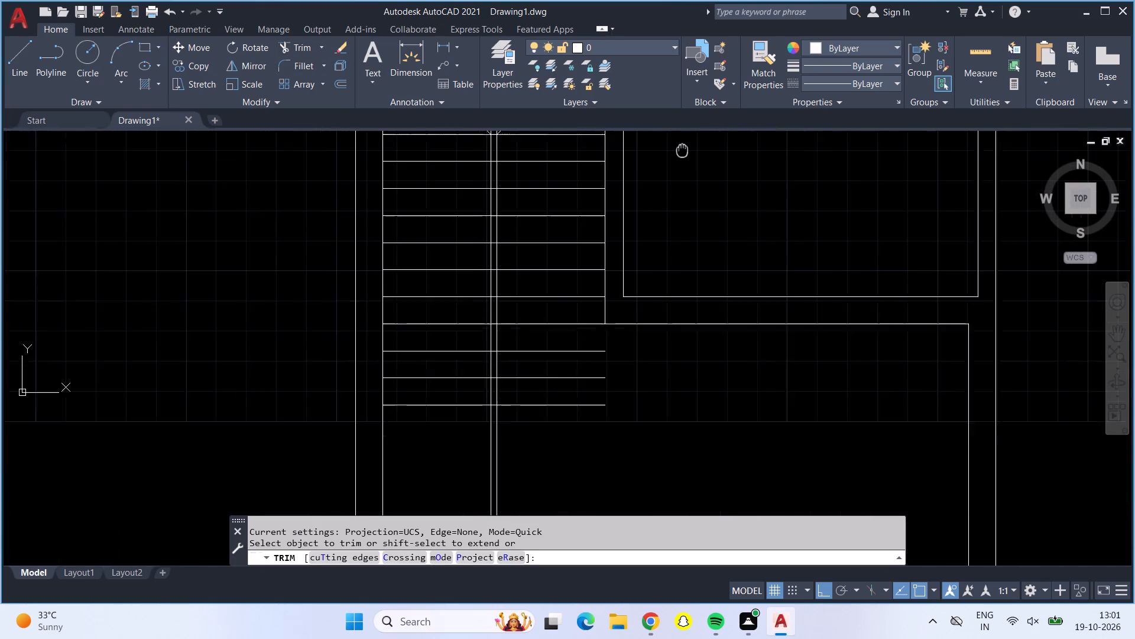
middle_click_drag(682, 144, 683, 138)
left_click(590, 390)
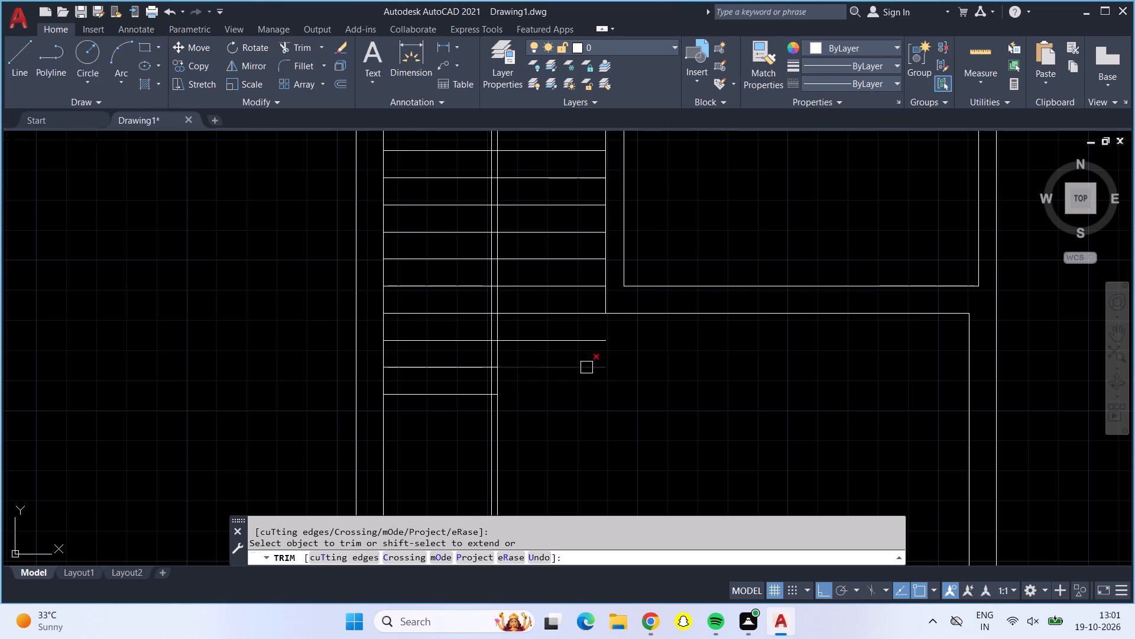
left_click(586, 367)
left_click(588, 341)
Trim both central divider lines where they extend below the lowest stair tread.
left_click_drag(472, 430, 474, 432)
left_click_drag(474, 432, 512, 439)
Trim the second- through sixth-lowest stair tread lines where they cross the gap between the two central divider lines.
scroll(492, 386, "up", 1)
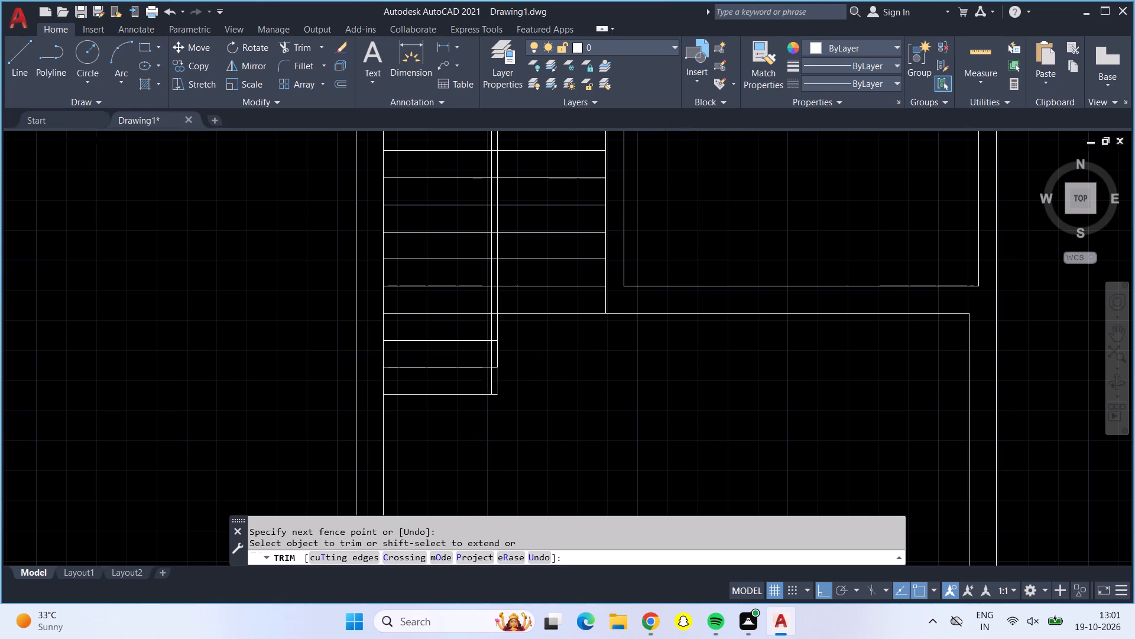
scroll(492, 386, "up", 2)
left_click(498, 324)
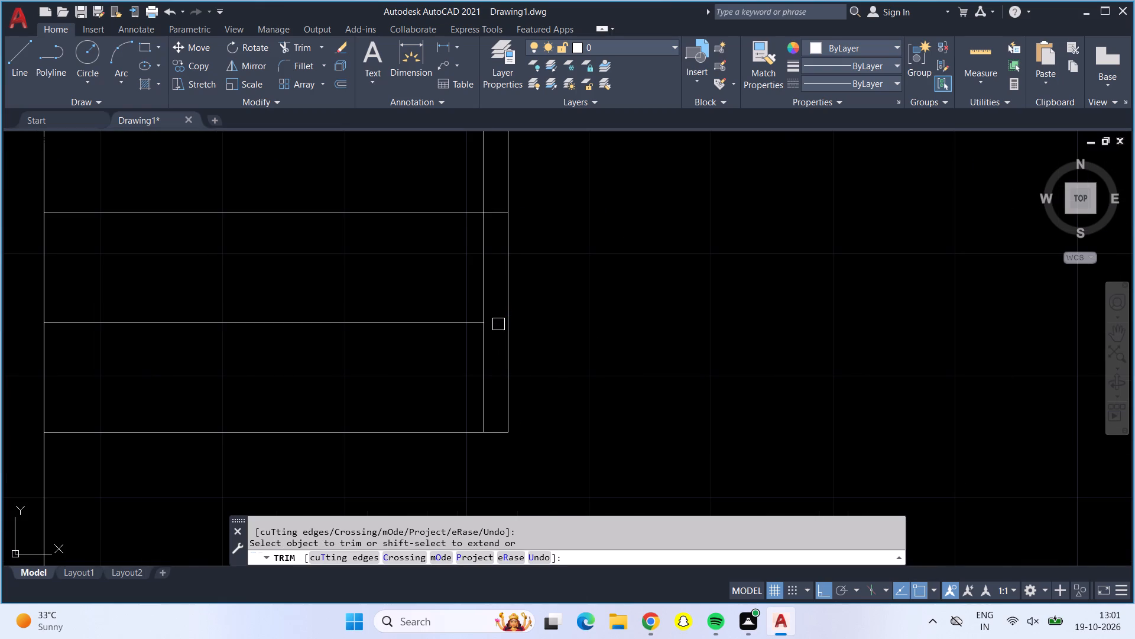
left_click(497, 217)
scroll(563, 208, "down", 1)
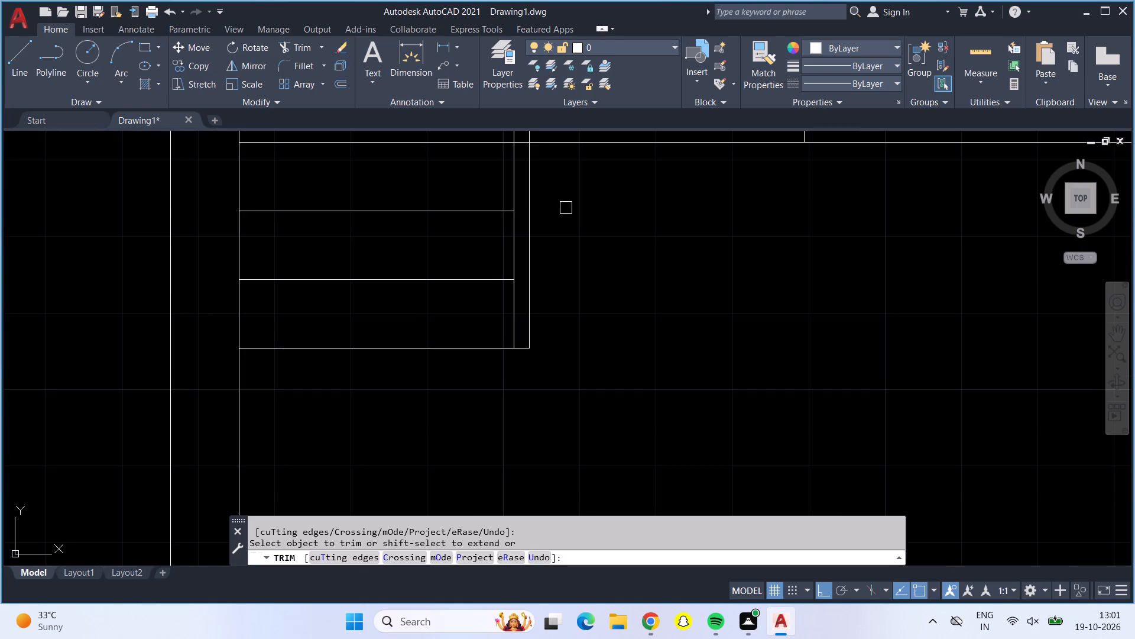
middle_click_drag(566, 208, 588, 431)
scroll(541, 370, "up", 3)
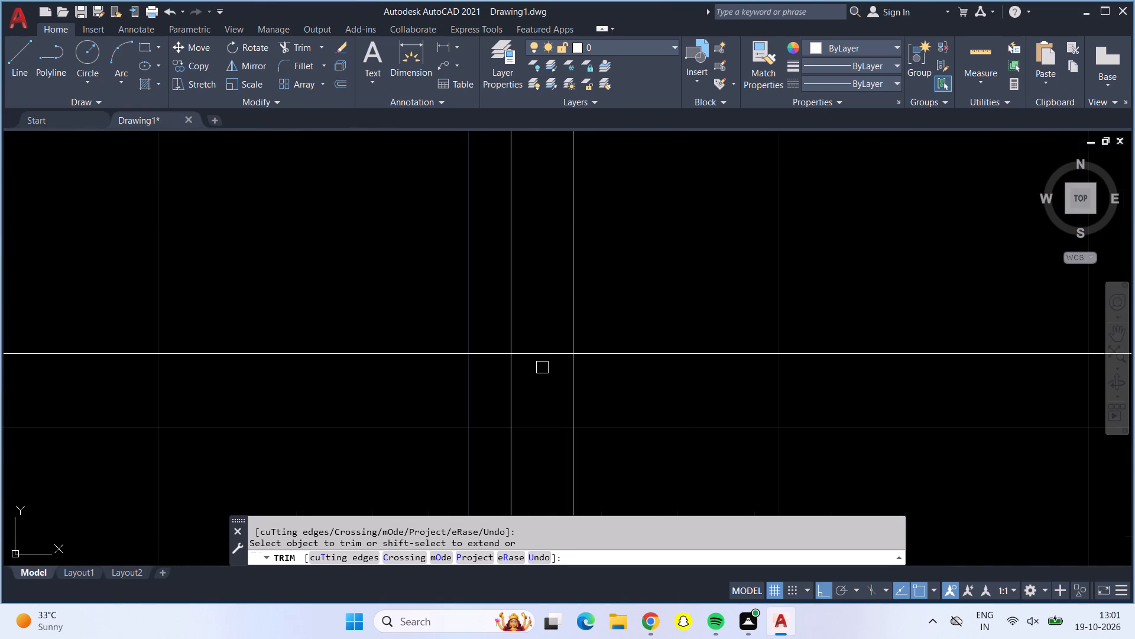
left_click(543, 350)
scroll(546, 341, "down", 3)
scroll(544, 277, "up", 2)
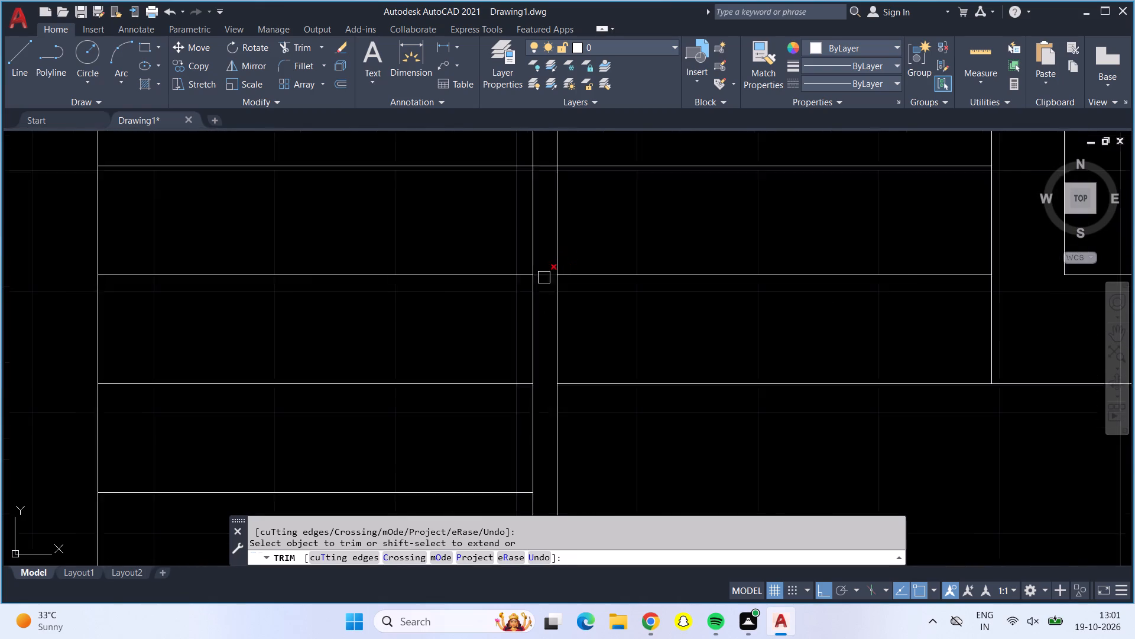
scroll(544, 277, "up", 2)
left_click(543, 266)
scroll(543, 266, "up", 1)
scroll(543, 266, "down", 3)
middle_click_drag(548, 253, 562, 557)
left_click(539, 296)
Trim the remaining upper tread lines and the landing edge line where they cross the gap between the two central divider lines.
scroll(539, 296, "down", 1)
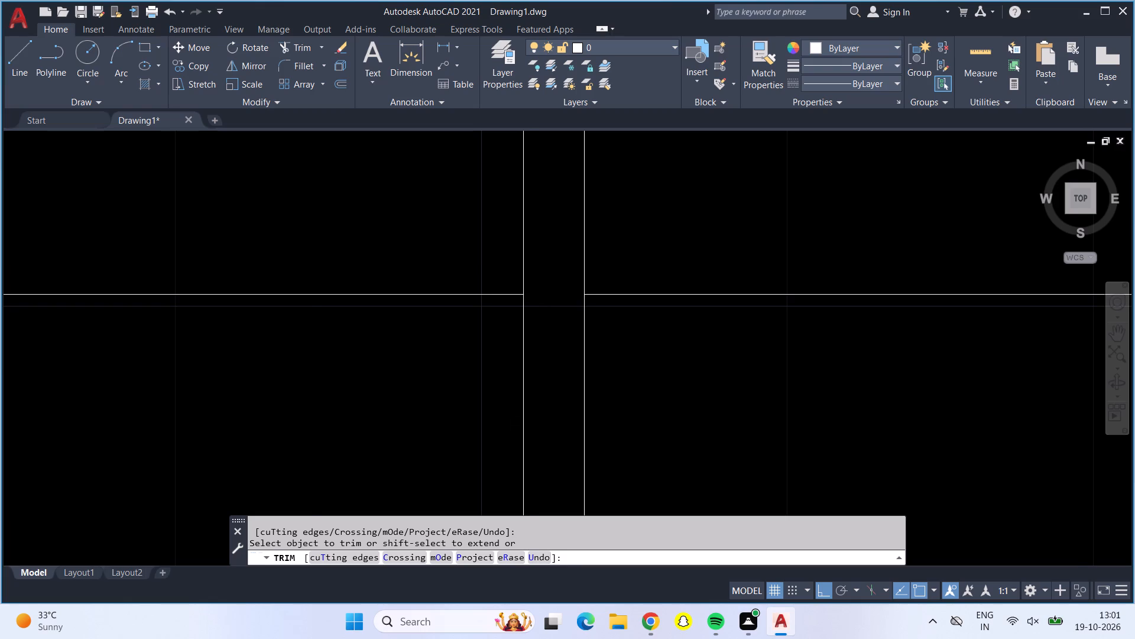
middle_click_drag(539, 296, 521, 523)
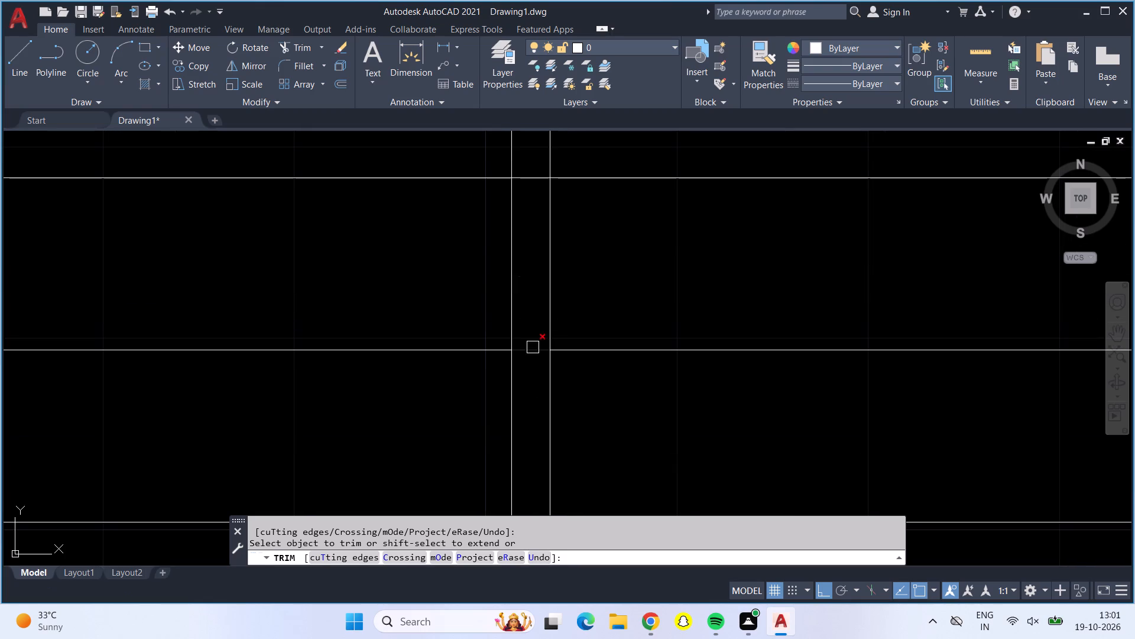
left_click(533, 347)
middle_click_drag(531, 313, 535, 547)
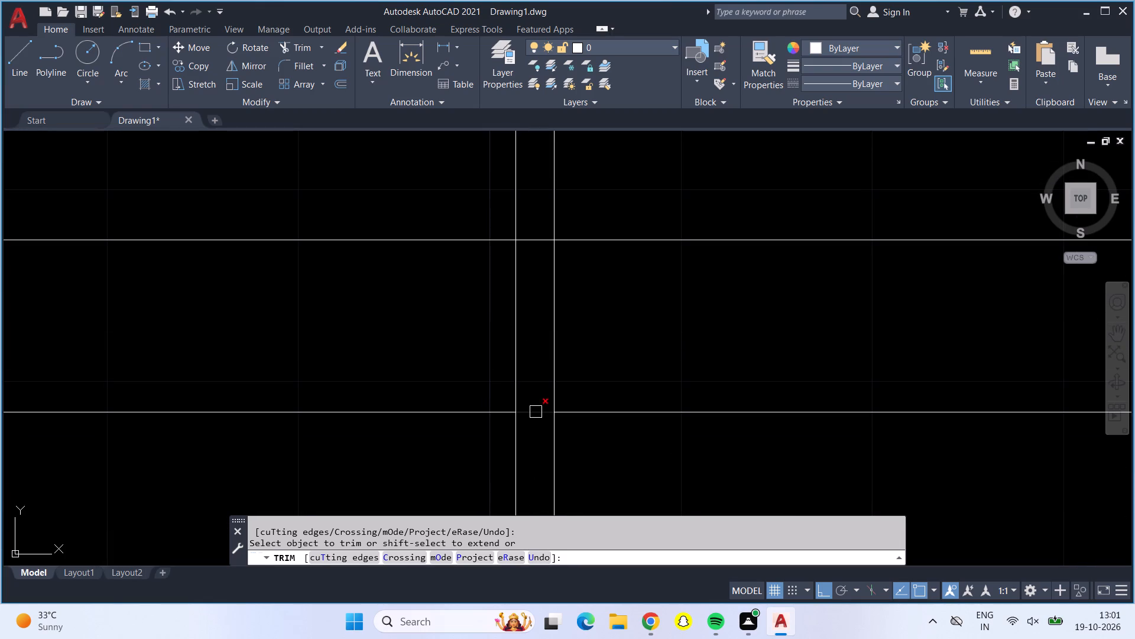
left_click(536, 410)
left_click(533, 242)
scroll(535, 242, "down", 1)
scroll(535, 242, "up", 1)
middle_click_drag(535, 242, 532, 596)
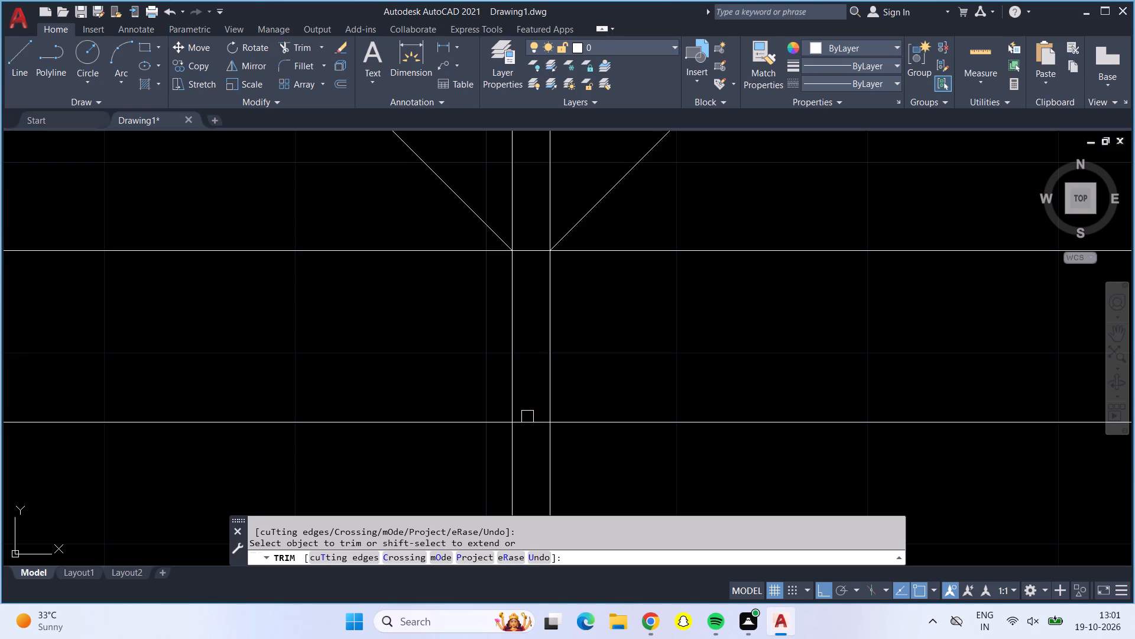
left_click(527, 417)
left_click(531, 447)
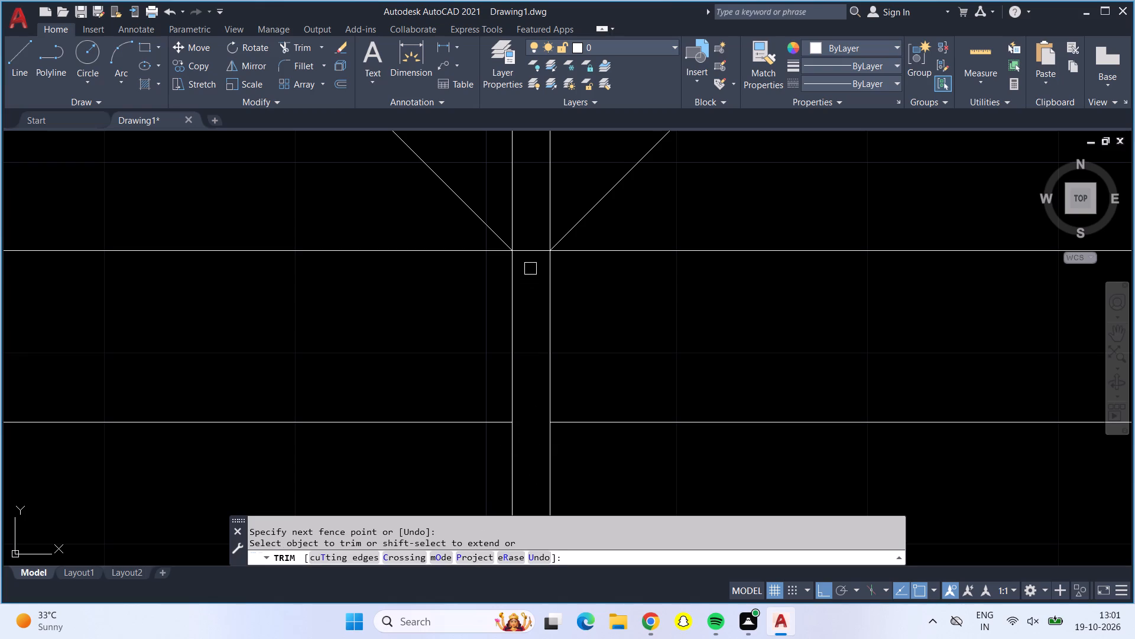
left_click(529, 248)
scroll(529, 264, "down", 3)
scroll(544, 316, "down", 2)
scroll(546, 318, "up", 1)
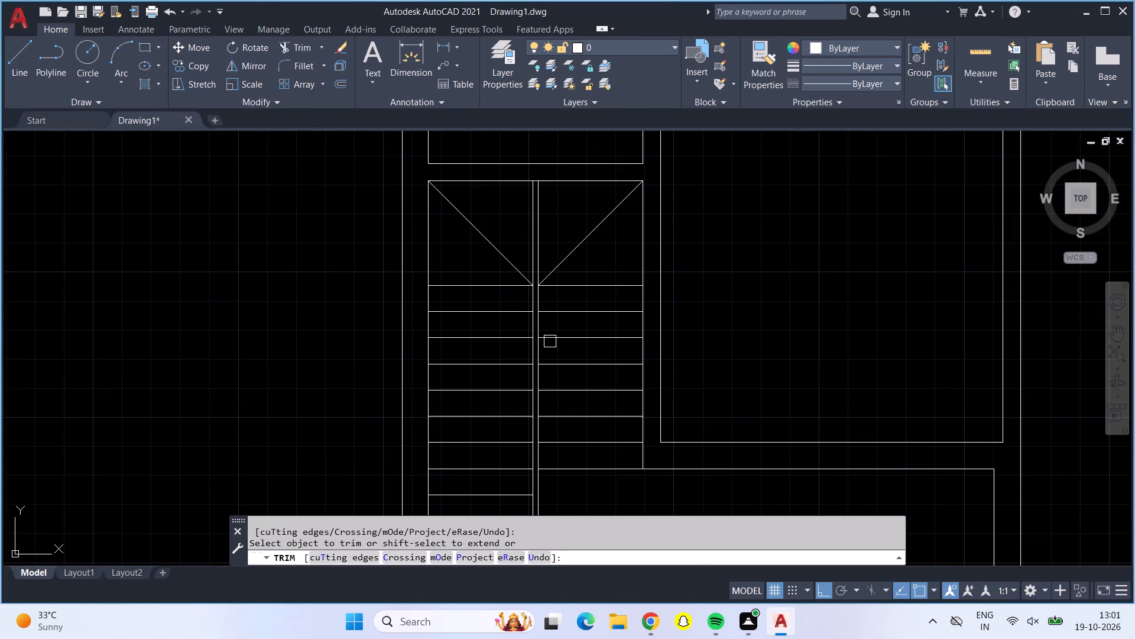
scroll(571, 414, "down", 1)
middle_click_drag(582, 505, 578, 380)
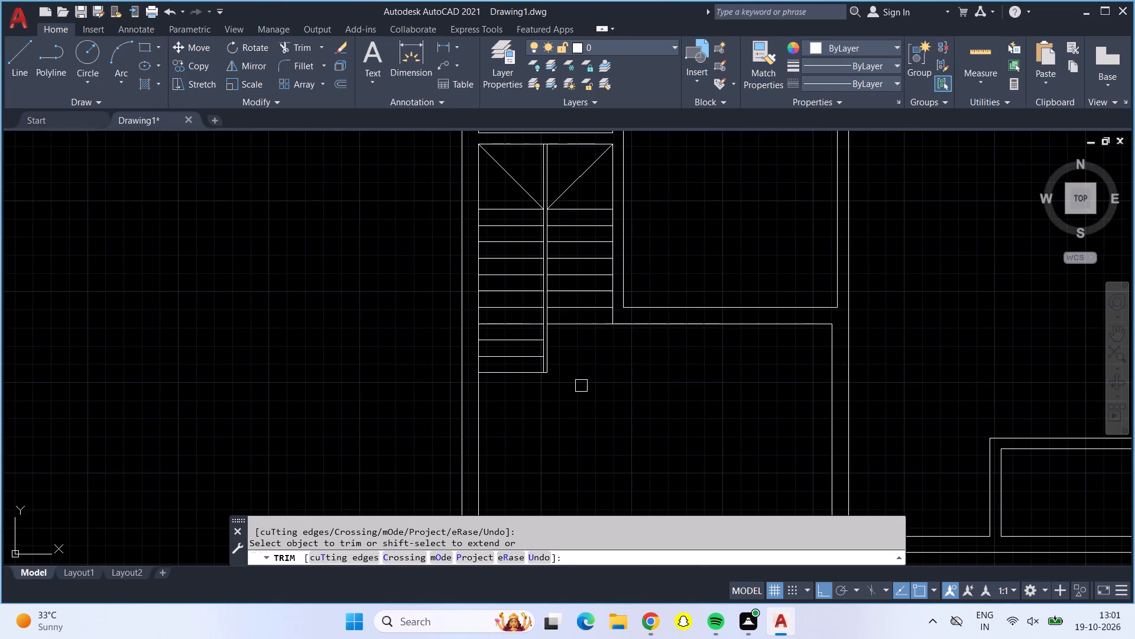
middle_click_drag(581, 386, 572, 430)
key("Escape")
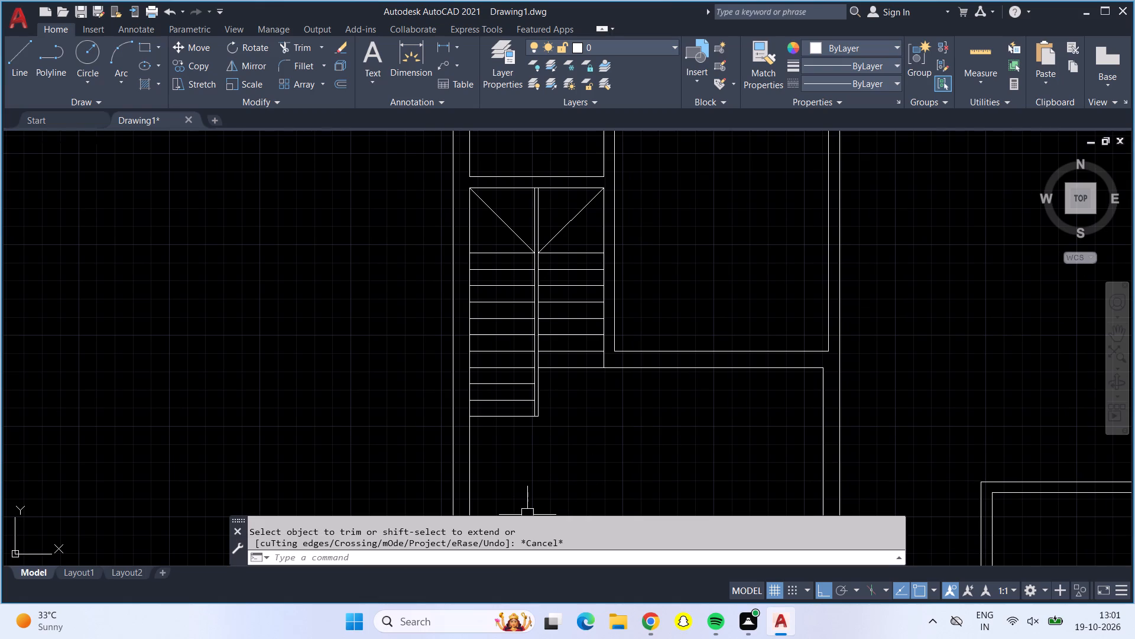
Draw a vertical direction line about 7.5 ft long up the left flight's middle, from just below the lowest tread to between the top two lines.
left_click(23, 60)
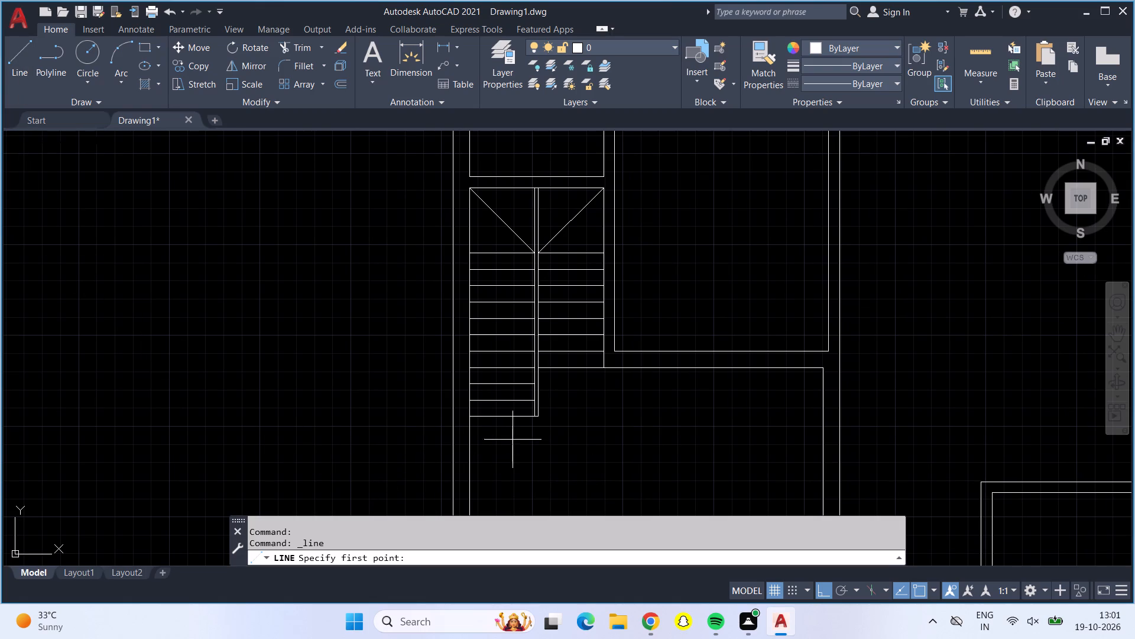
left_click(500, 428)
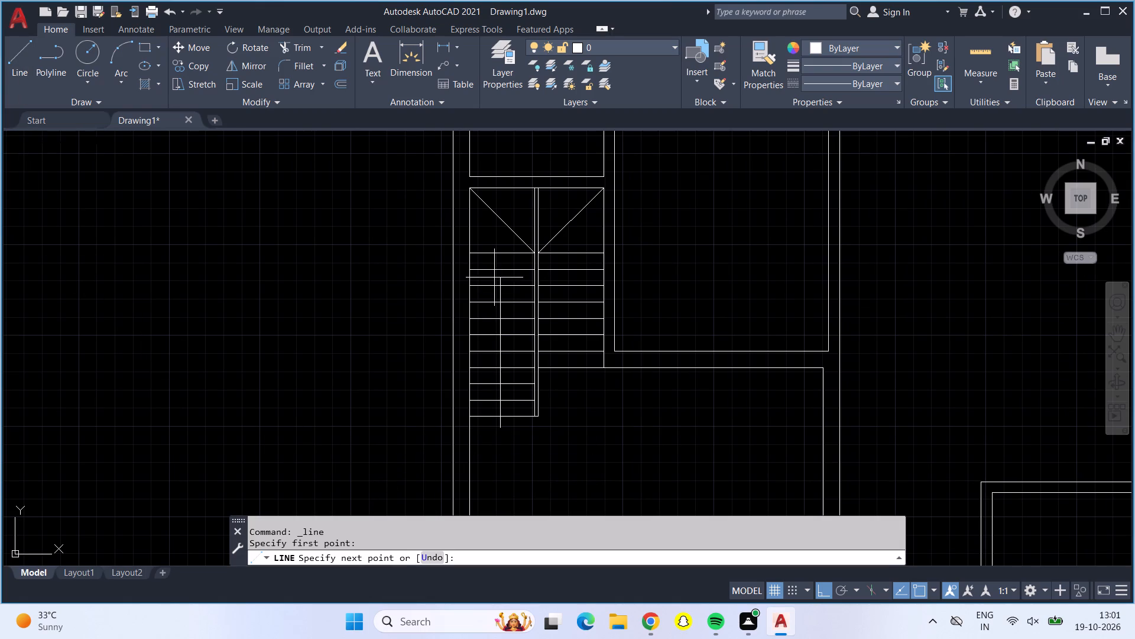
scroll(498, 233, "up", 1)
scroll(498, 233, "down", 1)
scroll(498, 233, "up", 3)
scroll(498, 233, "down", 1)
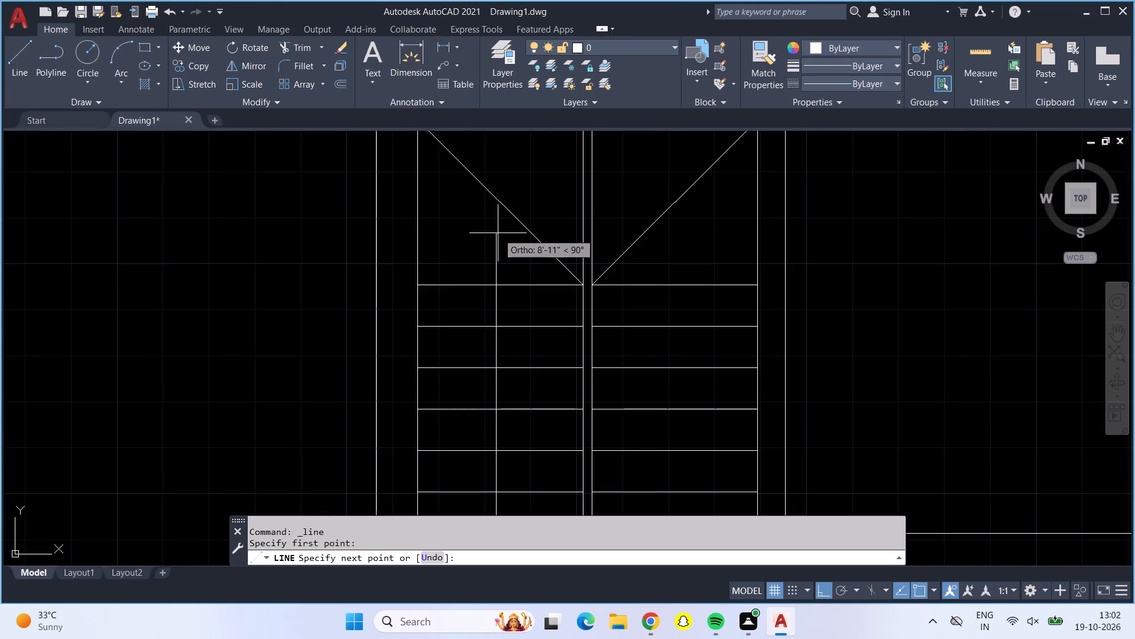
scroll(498, 233, "up", 3)
scroll(488, 305, "down", 3)
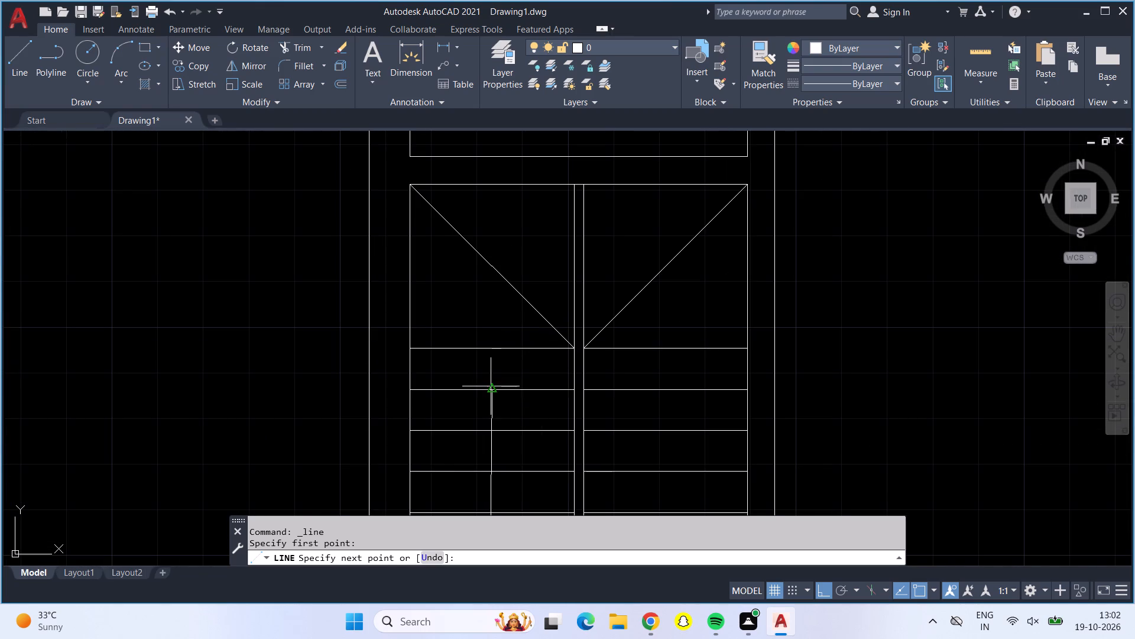
scroll(490, 377, "up", 1)
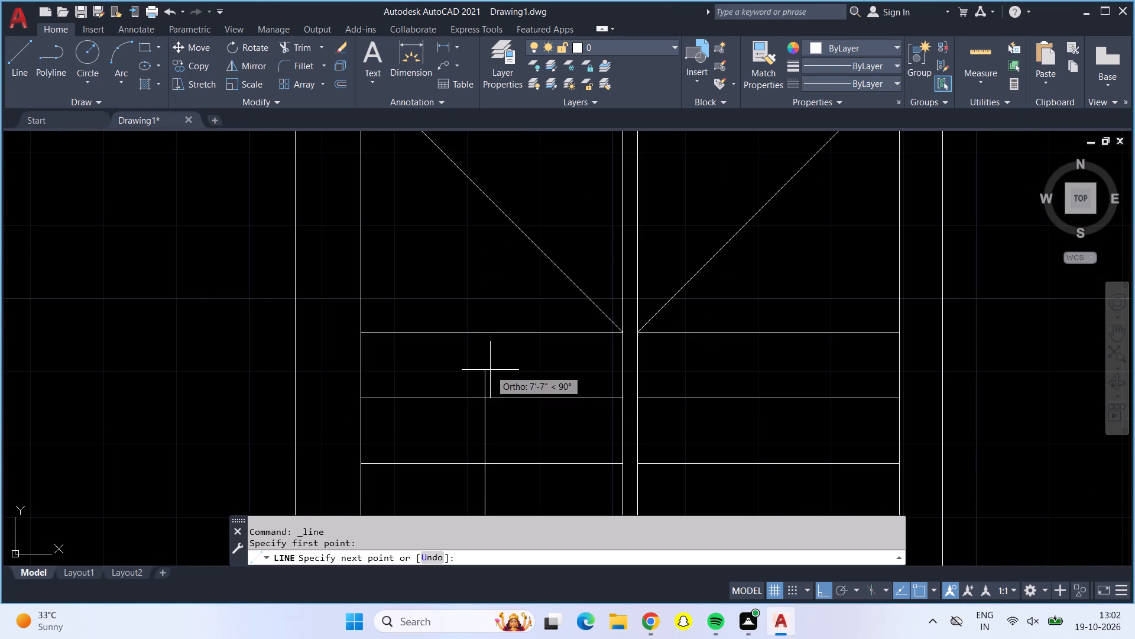
left_click(490, 382)
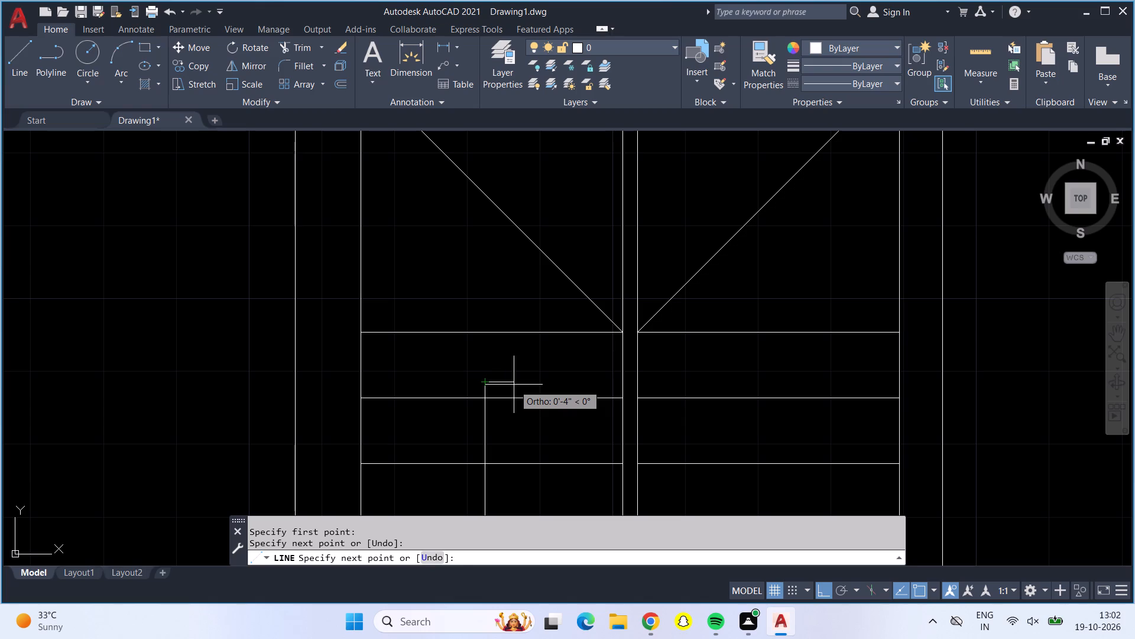
Draw the direction arrow's base at the vertical line's upper end, extending 3" to the right and 3" to the left.
key("2")
key("BackSpace")
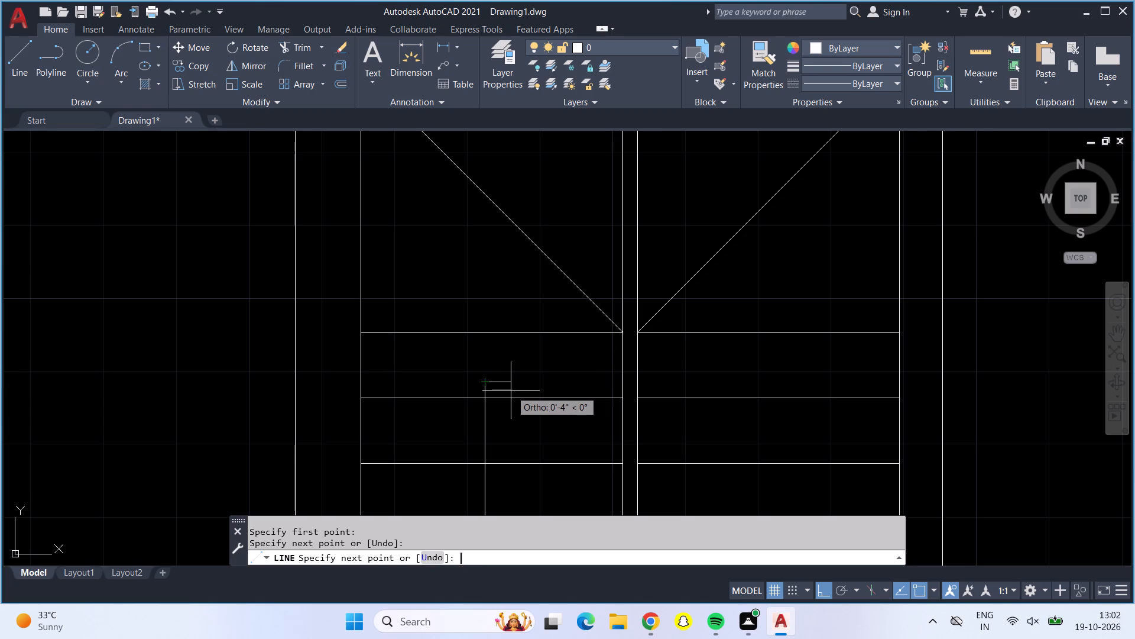
key("3")
key("shift+quotedbl")
key("Return")
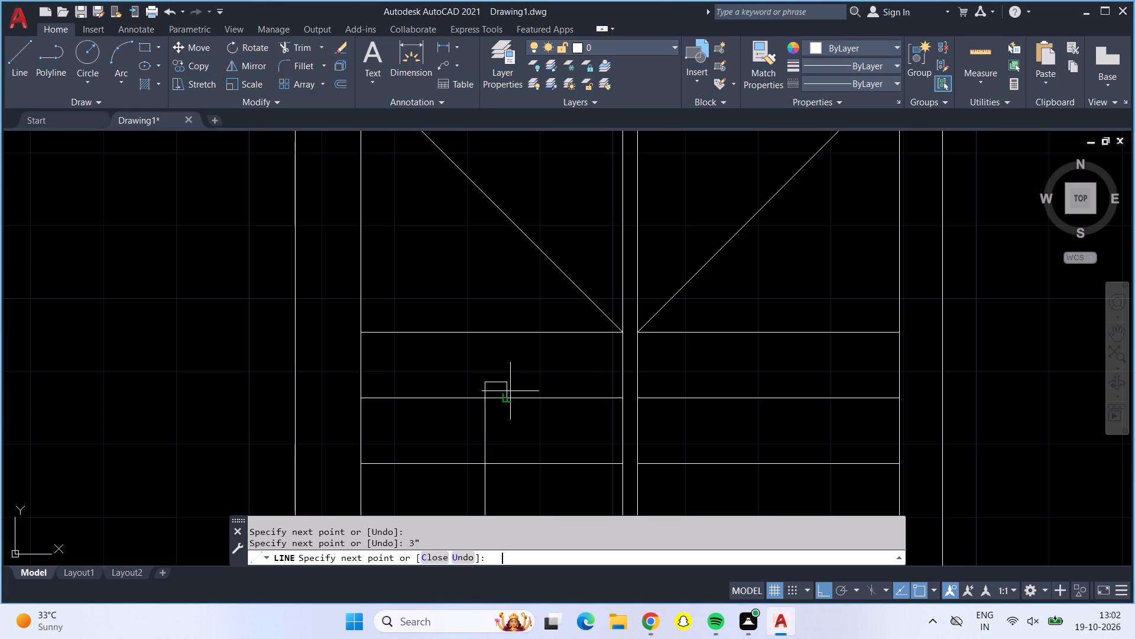
left_click(482, 384)
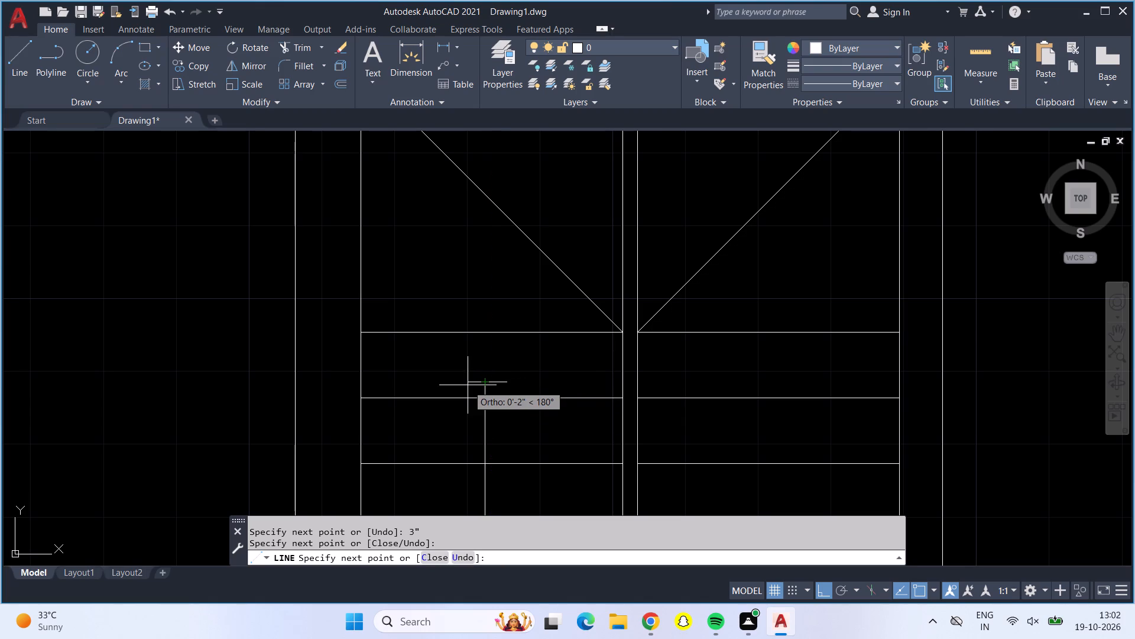
type("3'")
key("BackSpace")
key("shift+quotedbl")
key("Return")
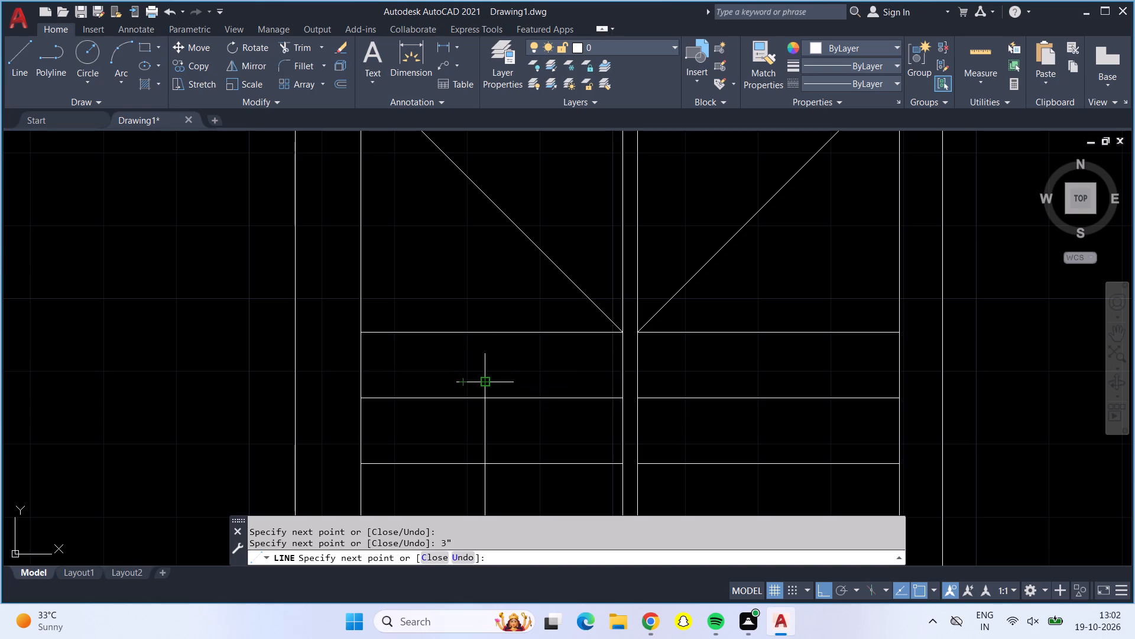
Draw a 10" line straight up from the arrow base's centre and connect its tip to both base ends to form the arrowhead.
left_click(484, 384)
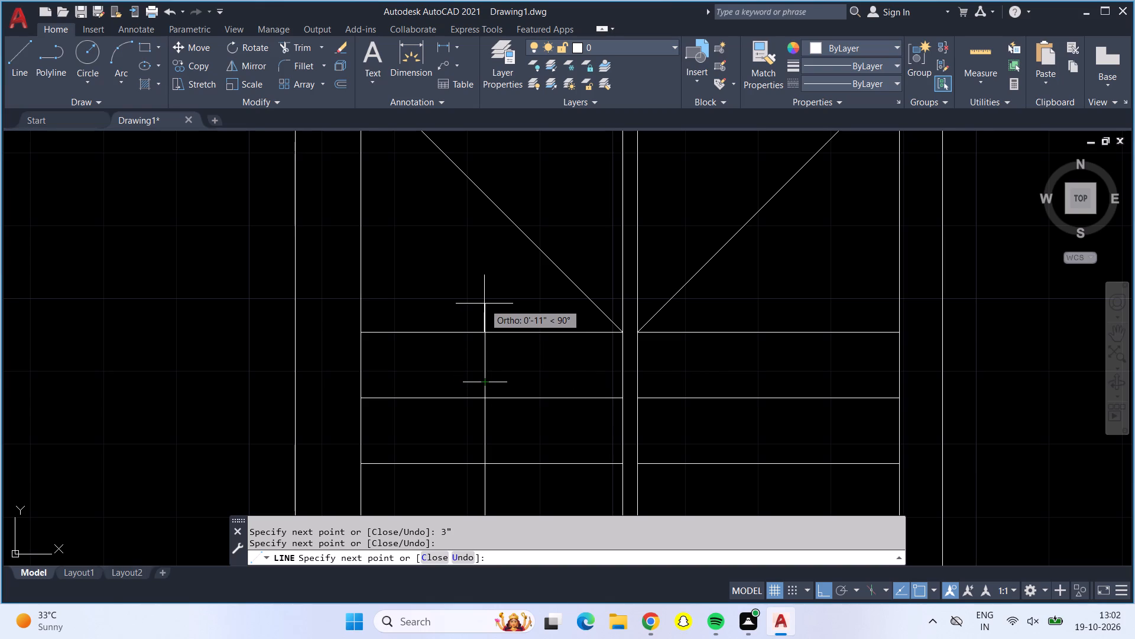
type("10")
key("shift+quotedbl")
key("Return")
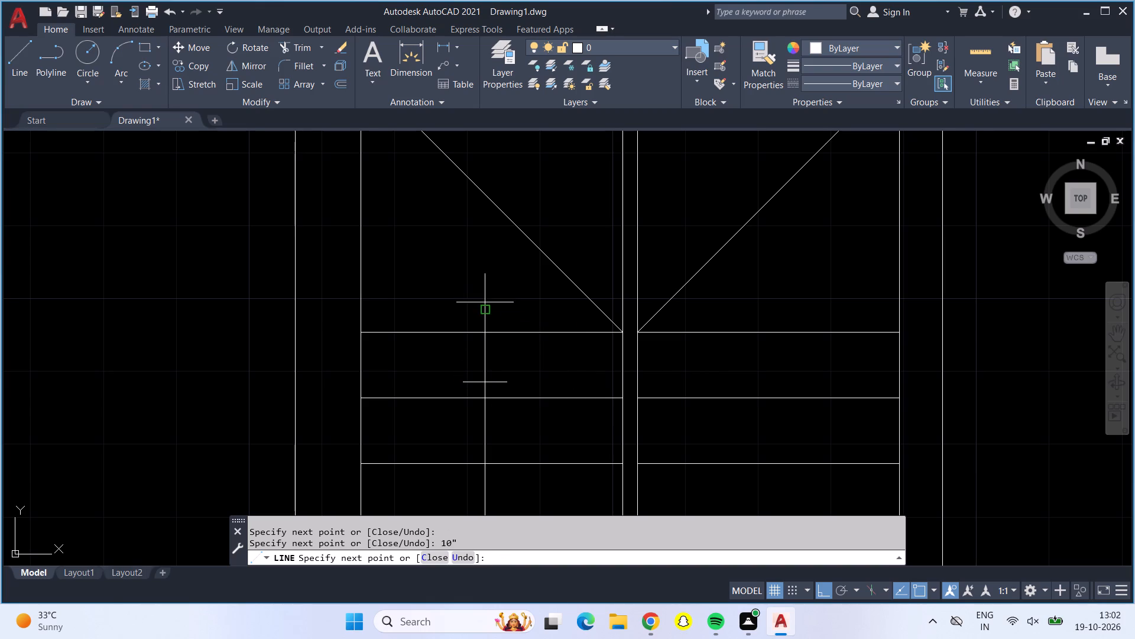
left_click(460, 382)
left_click(487, 314)
left_click(511, 380)
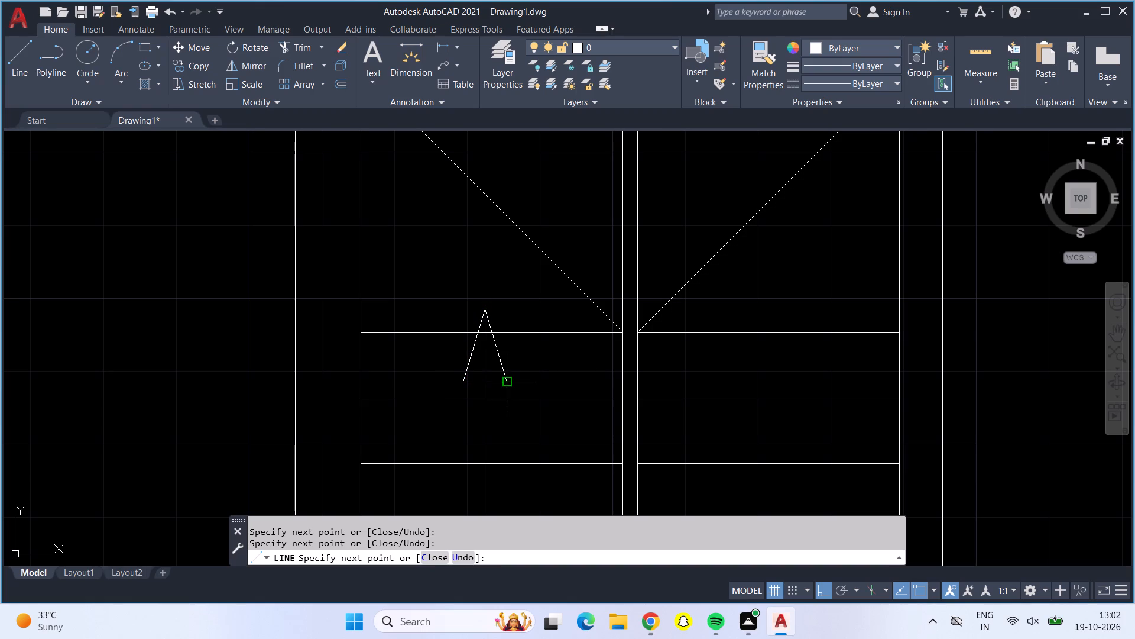
Draw two inner lines in the arrowhead, connecting its tip to the midpoints of the base's right and left halves.
left_click(498, 379)
scroll(484, 314, "up", 4)
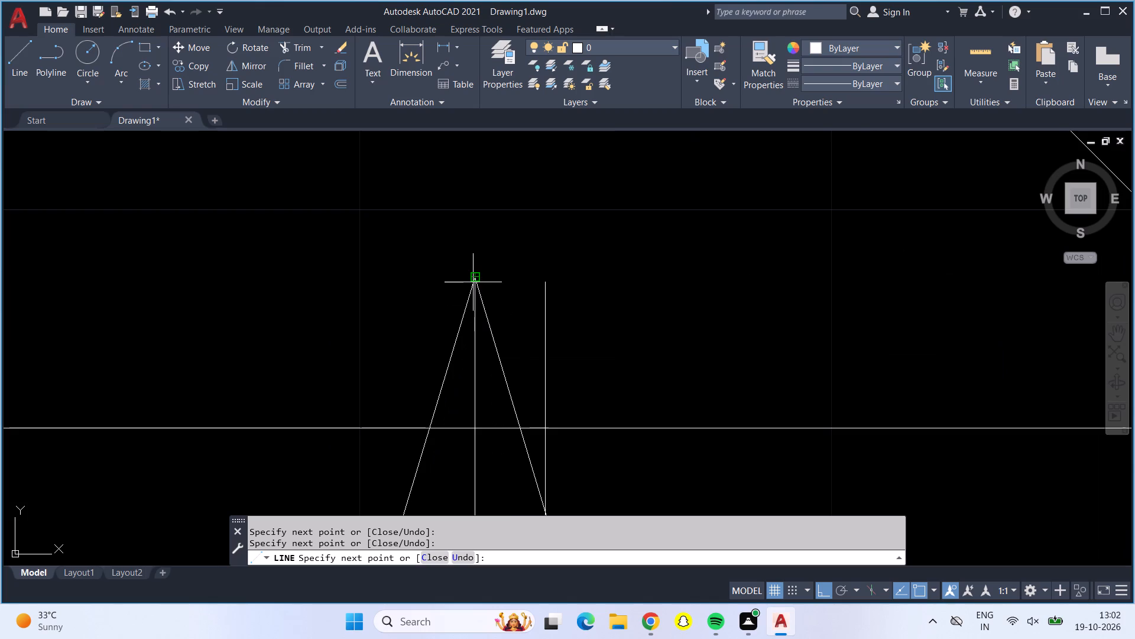
left_click(473, 282)
scroll(461, 385, "down", 1)
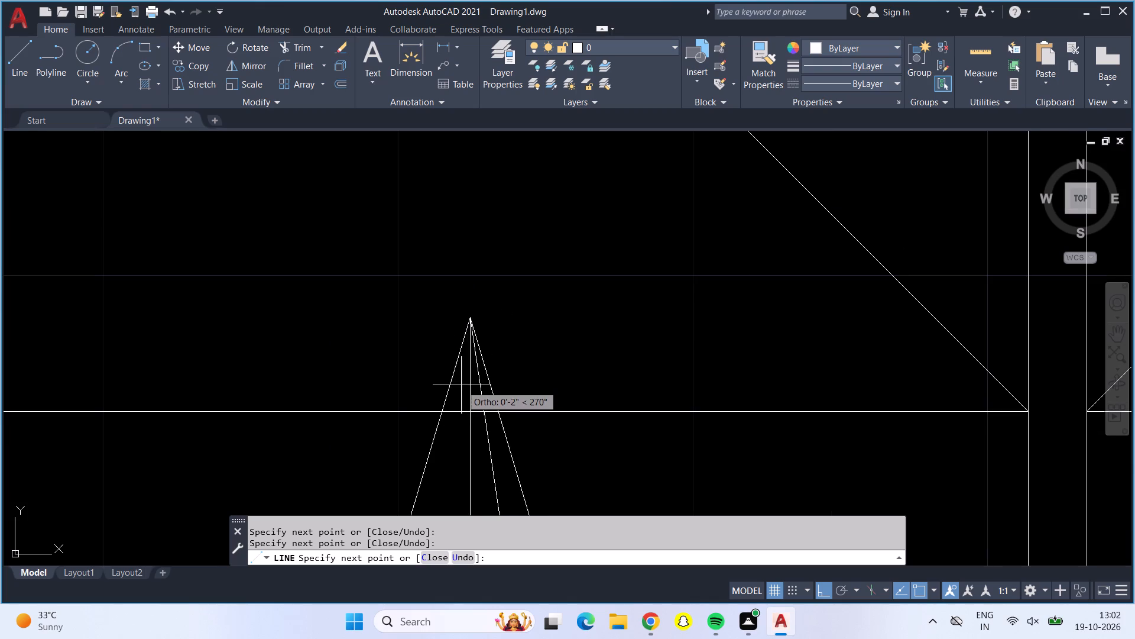
middle_click_drag(461, 385, 478, 248)
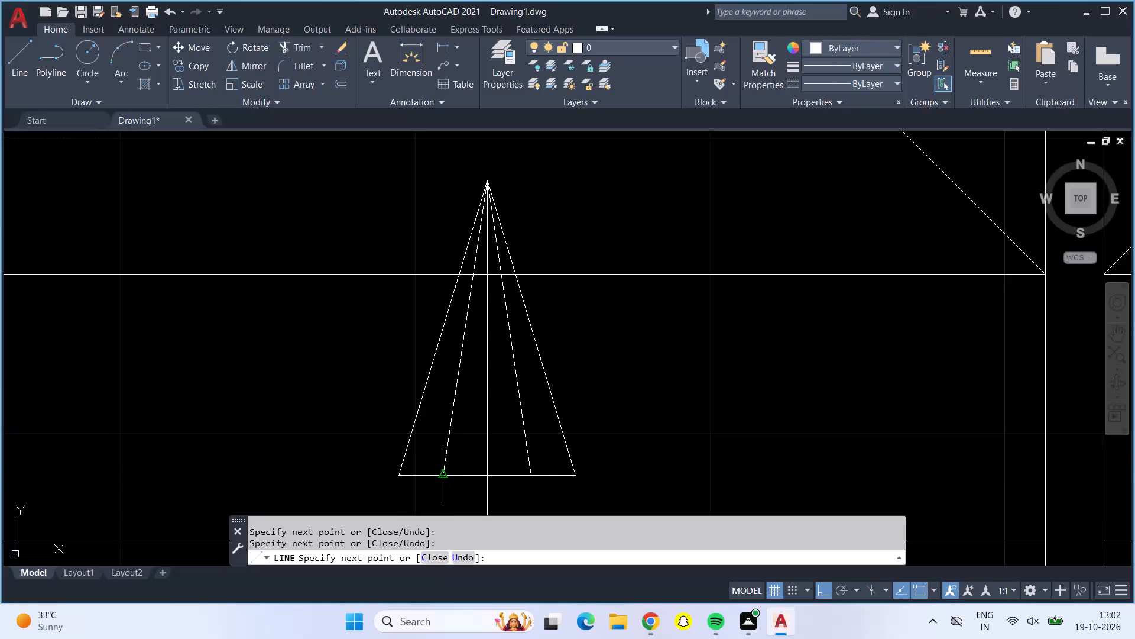
left_click(444, 477)
key("Escape")
Draw a circle of about 2" radius centred on the lower end of the stair direction line.
scroll(455, 406, "down", 3)
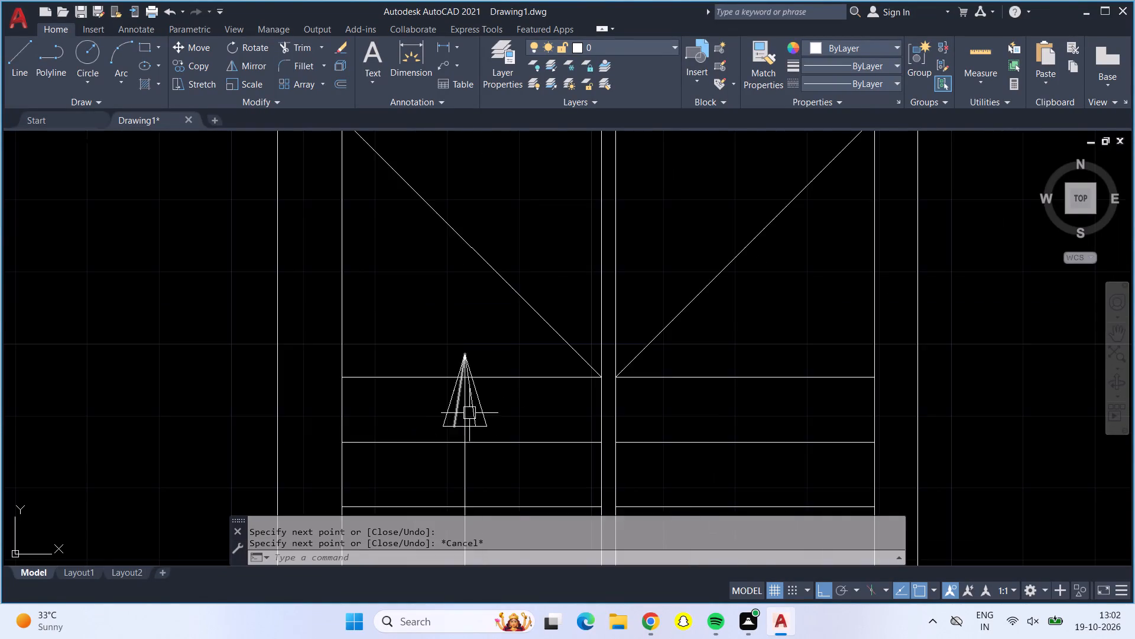
scroll(494, 404, "down", 2)
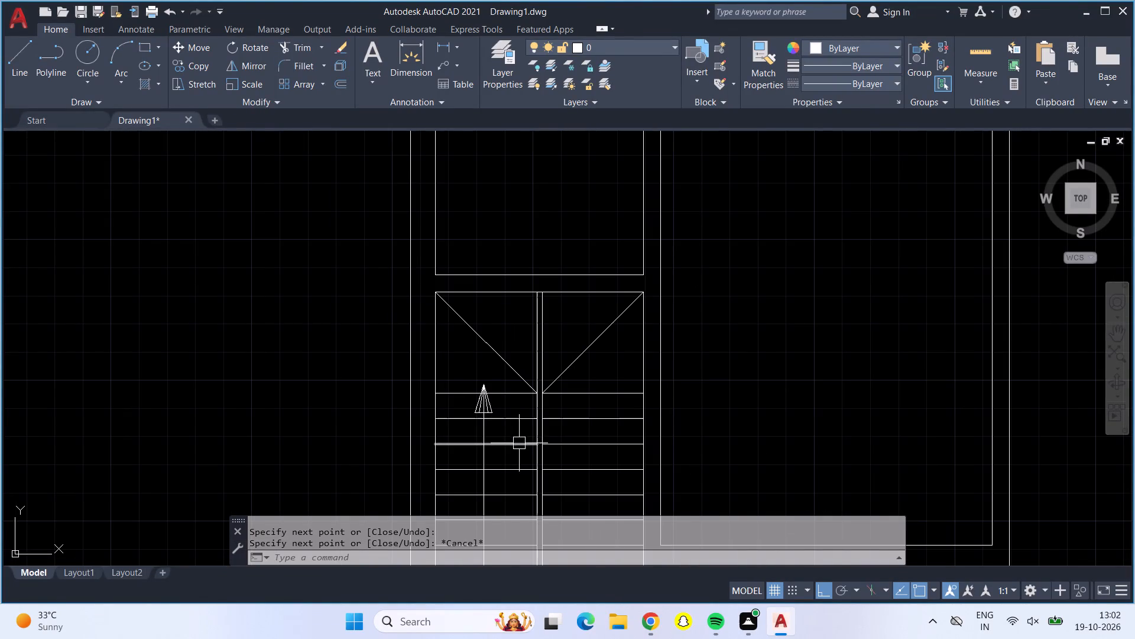
scroll(517, 450, "down", 2)
middle_click_drag(466, 432, 449, 322)
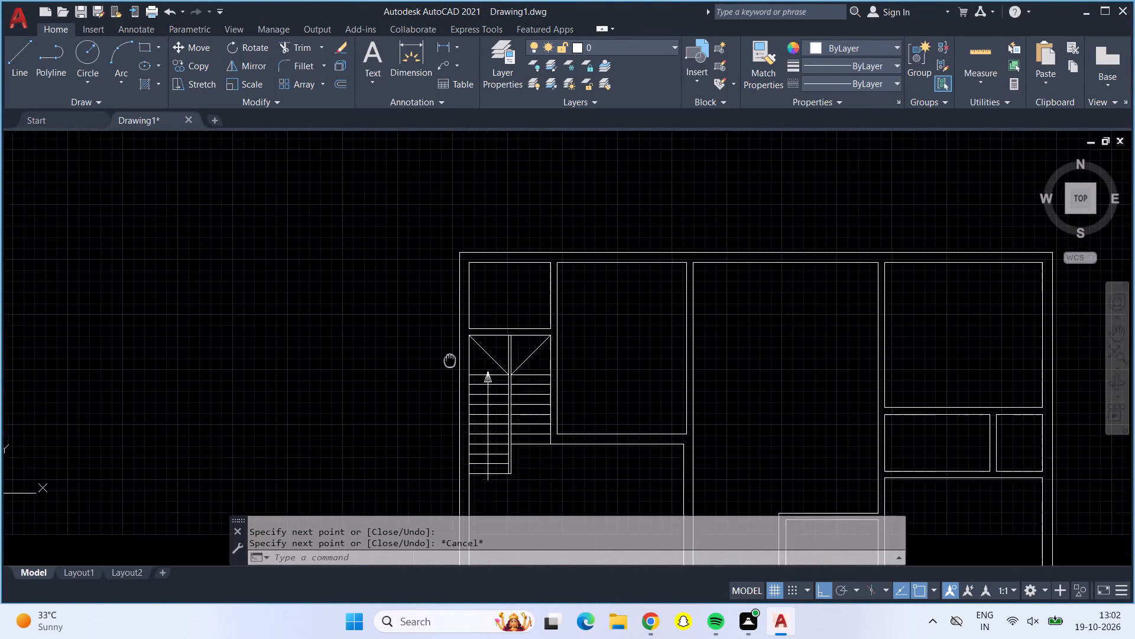
middle_click_drag(449, 322, 447, 249)
scroll(497, 367, "up", 3)
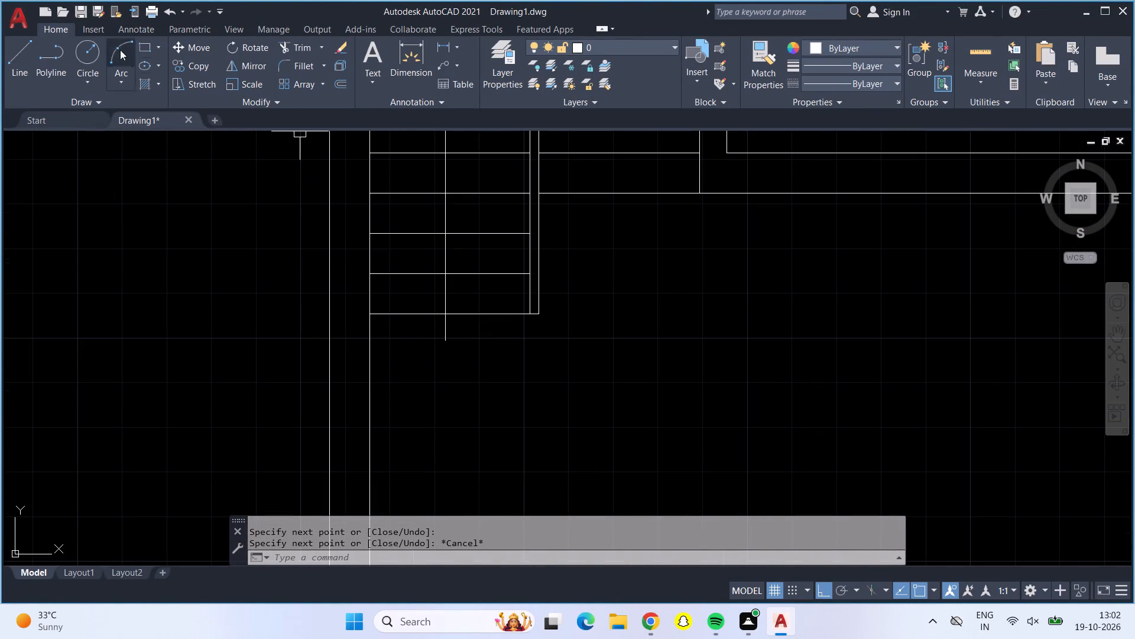
left_click(86, 57)
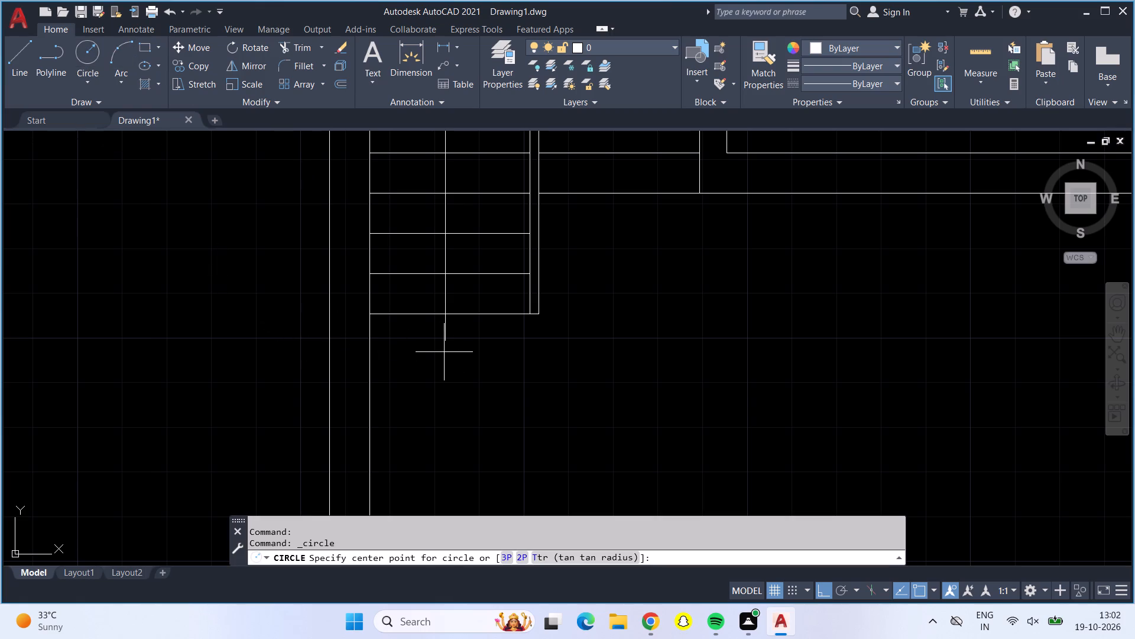
left_click(443, 340)
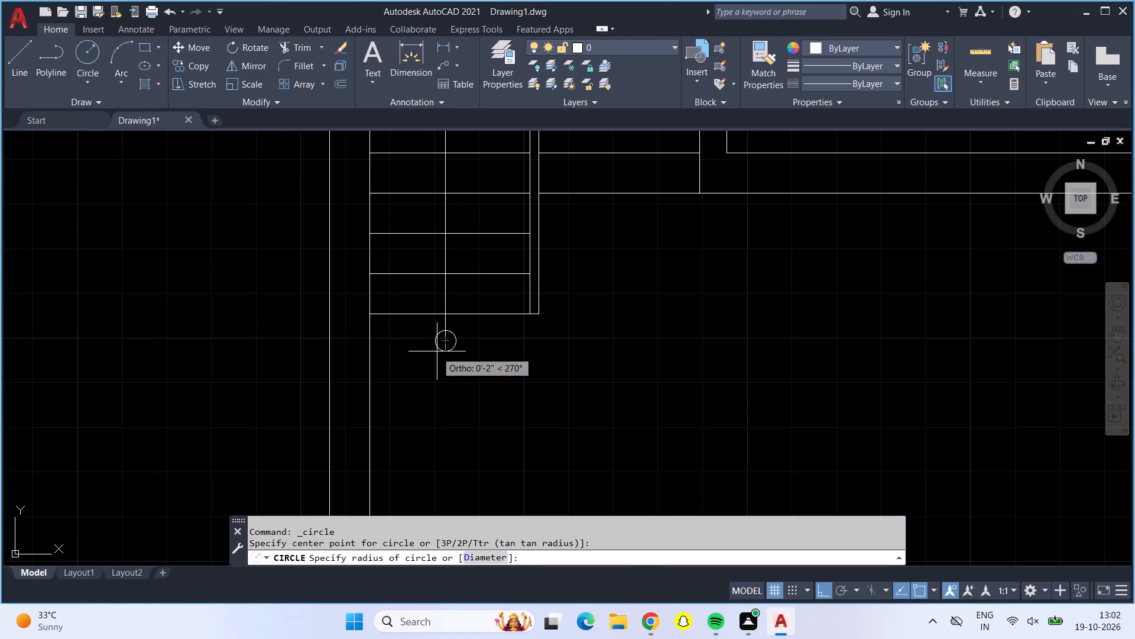
left_click(438, 348)
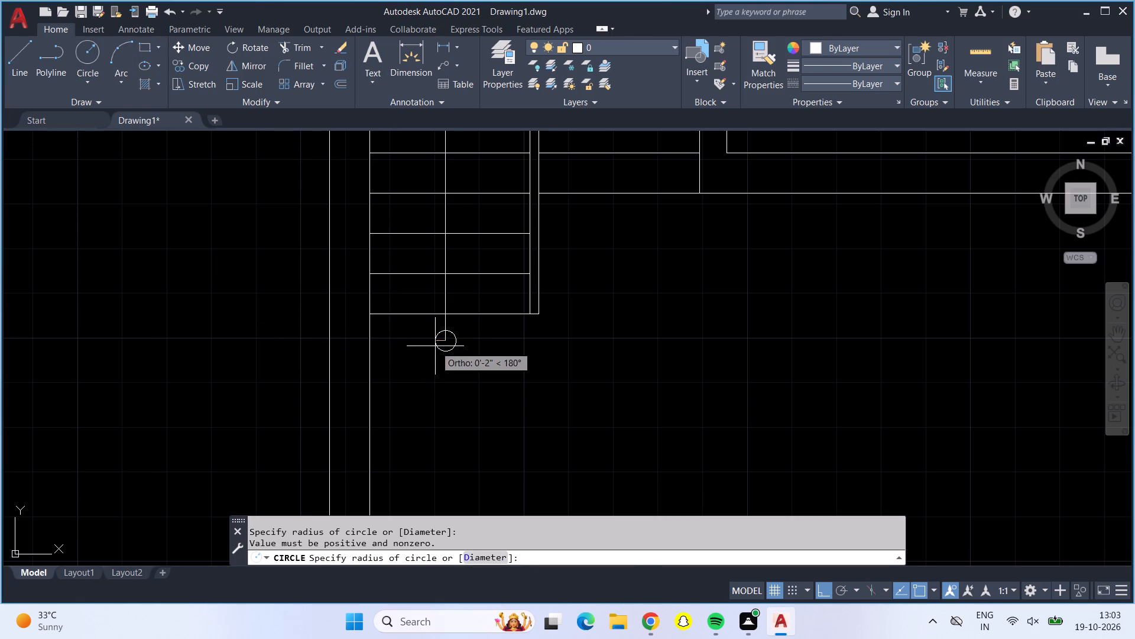
left_click(435, 346)
Examine the overall floor plan, from the staircase across to the rooms on the right side.
scroll(449, 365, "down", 2)
scroll(510, 408, "up", 1)
scroll(521, 409, "down", 1)
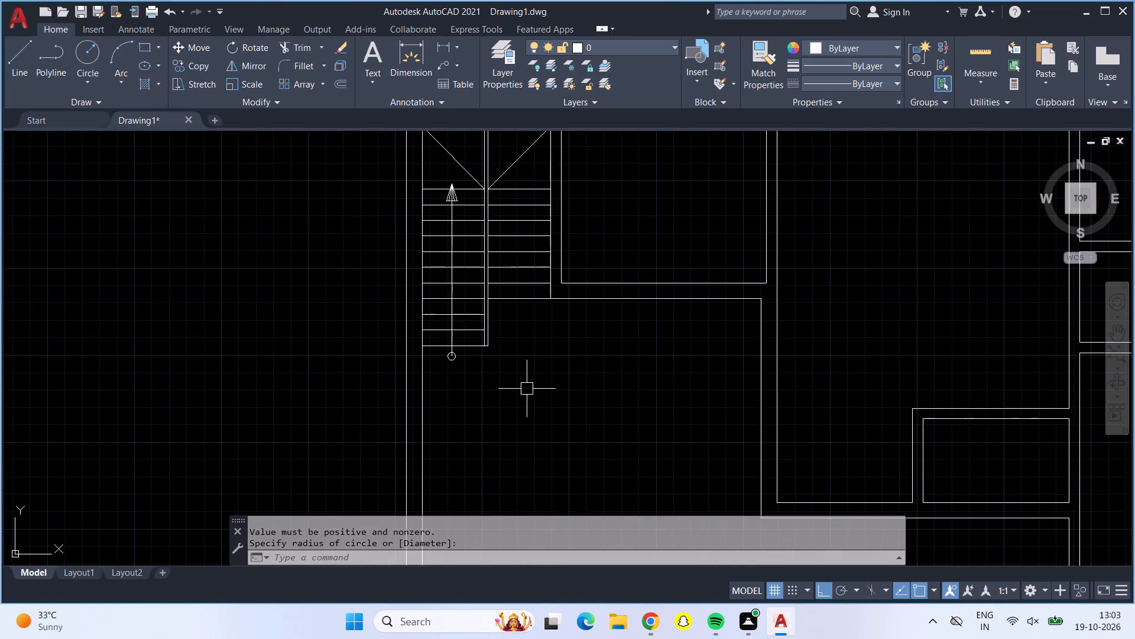
scroll(527, 386, "down", 2)
middle_click_drag(552, 398, 487, 390)
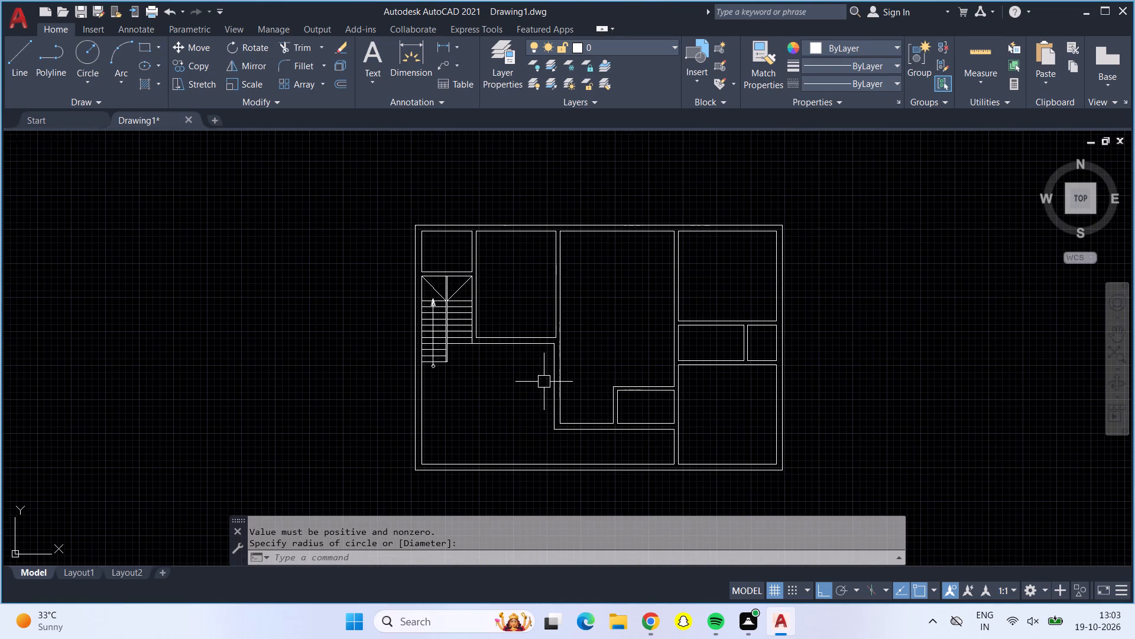
middle_click_drag(592, 359, 575, 428)
middle_click_drag(612, 394, 536, 365)
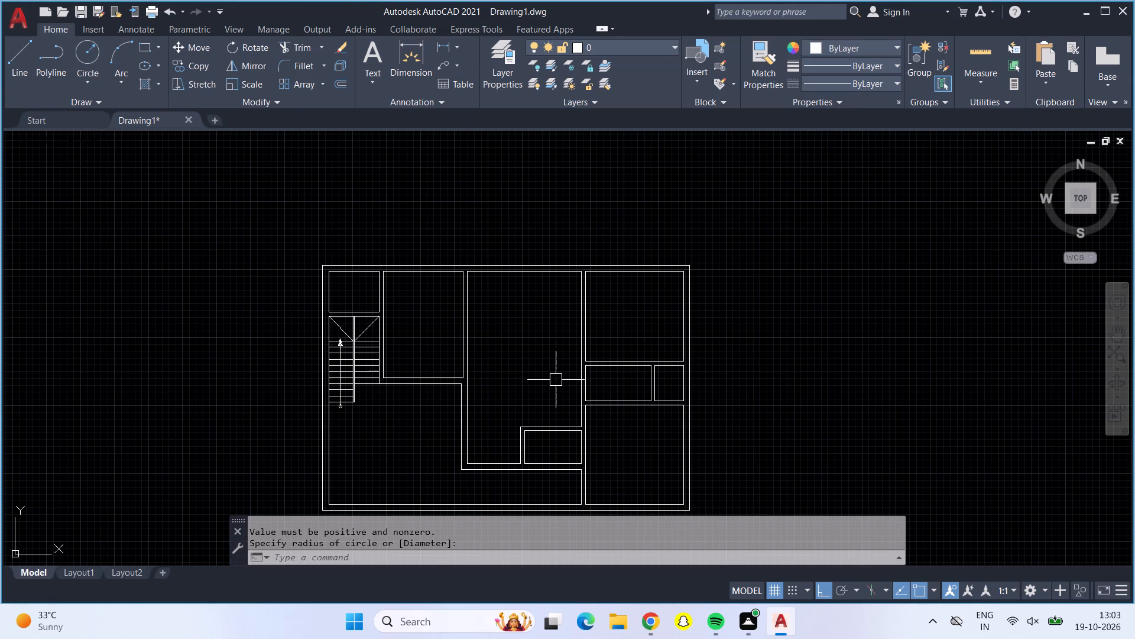
middle_click_drag(552, 379, 513, 361)
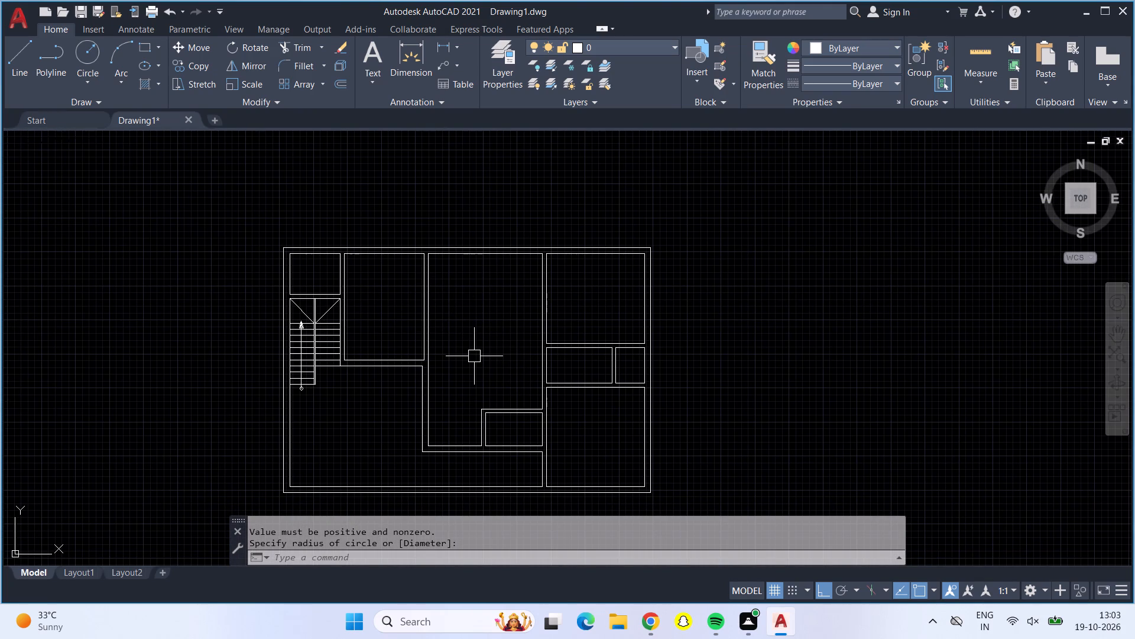
scroll(566, 464, "up", 2)
scroll(581, 443, "down", 1)
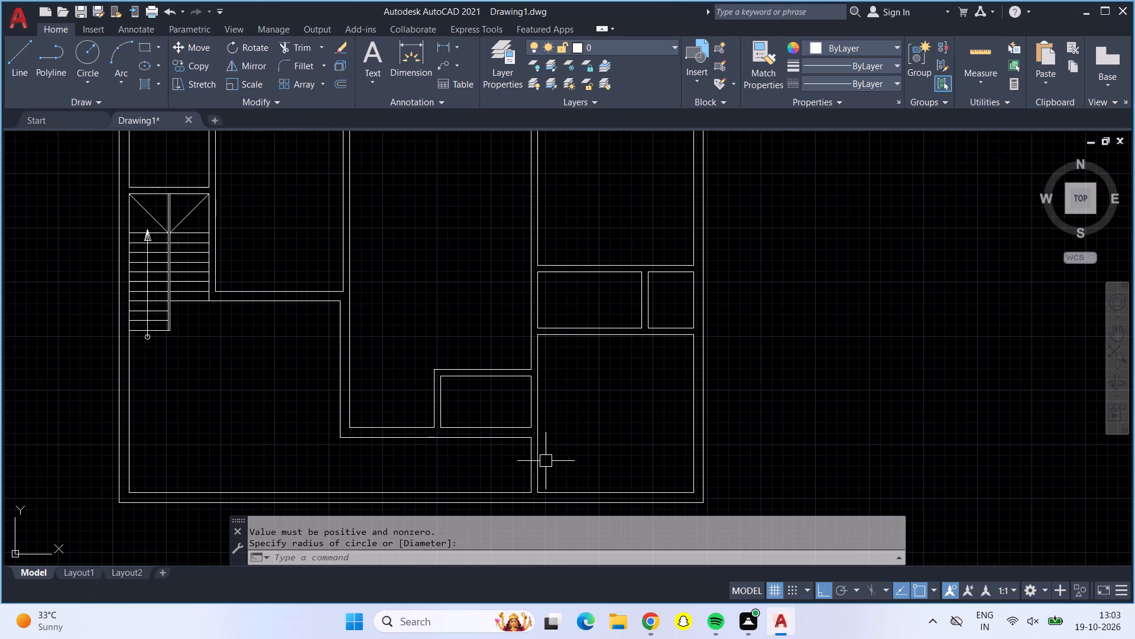
Erase the short vertical wall line left of the bottom-right room, at the right end of the lower open area.
scroll(546, 461, "up", 2)
middle_click_drag(572, 463, 640, 341)
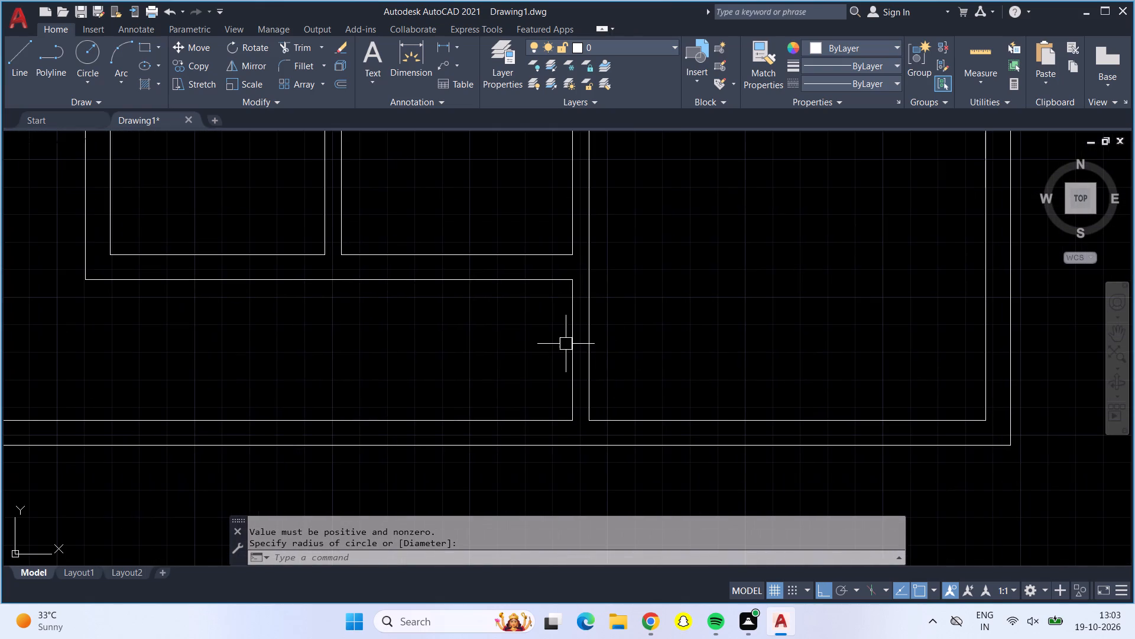
left_click(573, 356)
key("Delete")
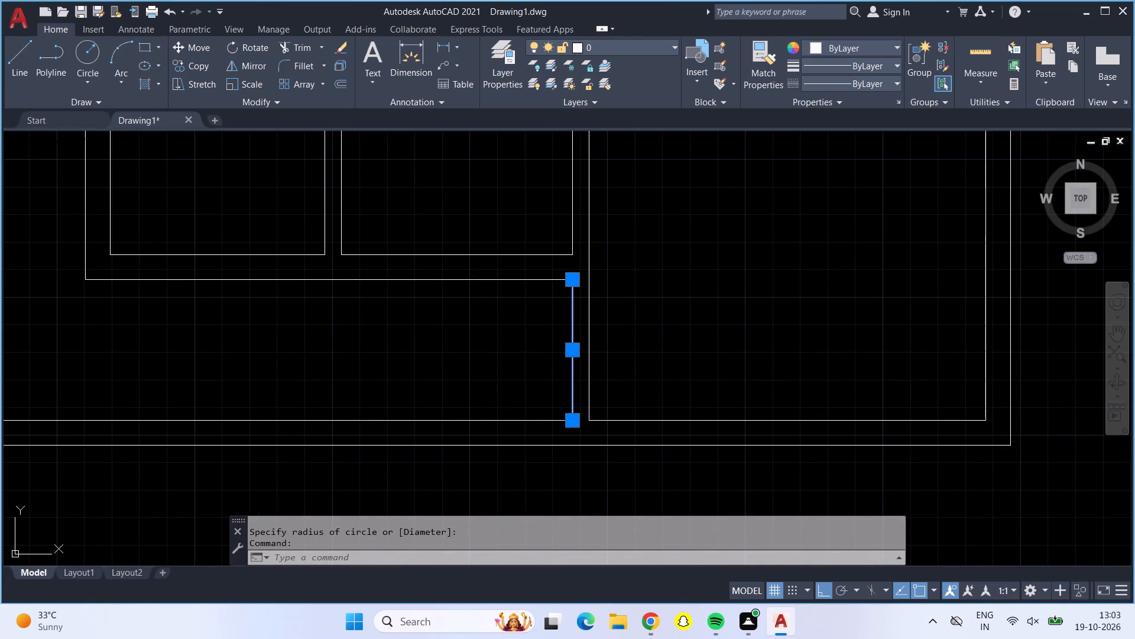
Offset the bottom-right room's left inner wall line 9" to the left.
key("o")
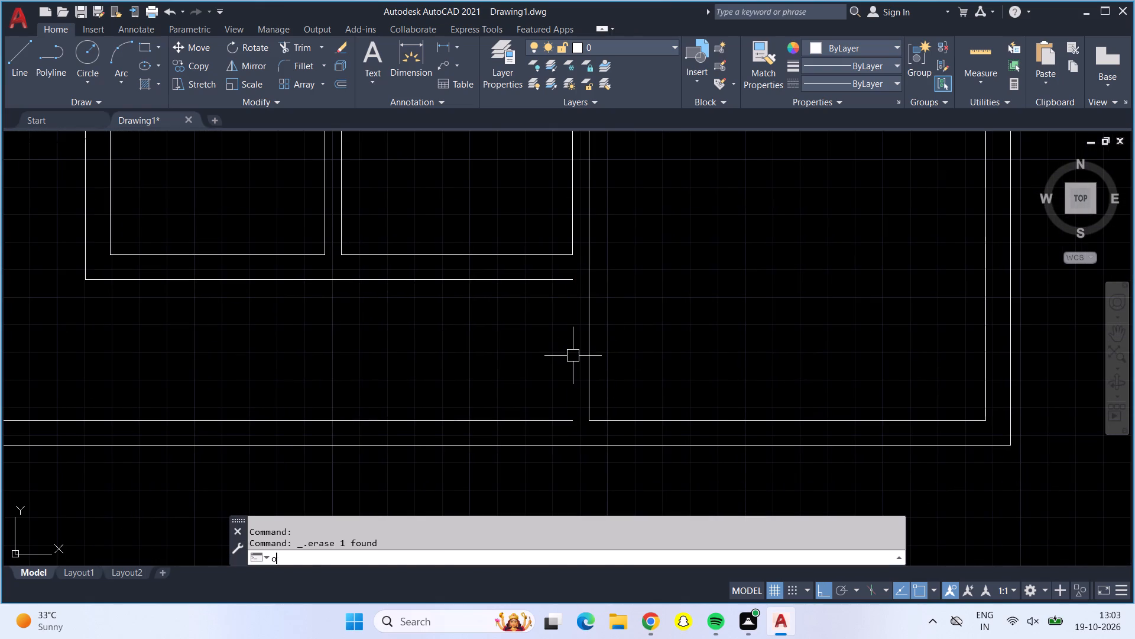
key("Return")
key("9")
key("shift+quotedbl")
key("Return")
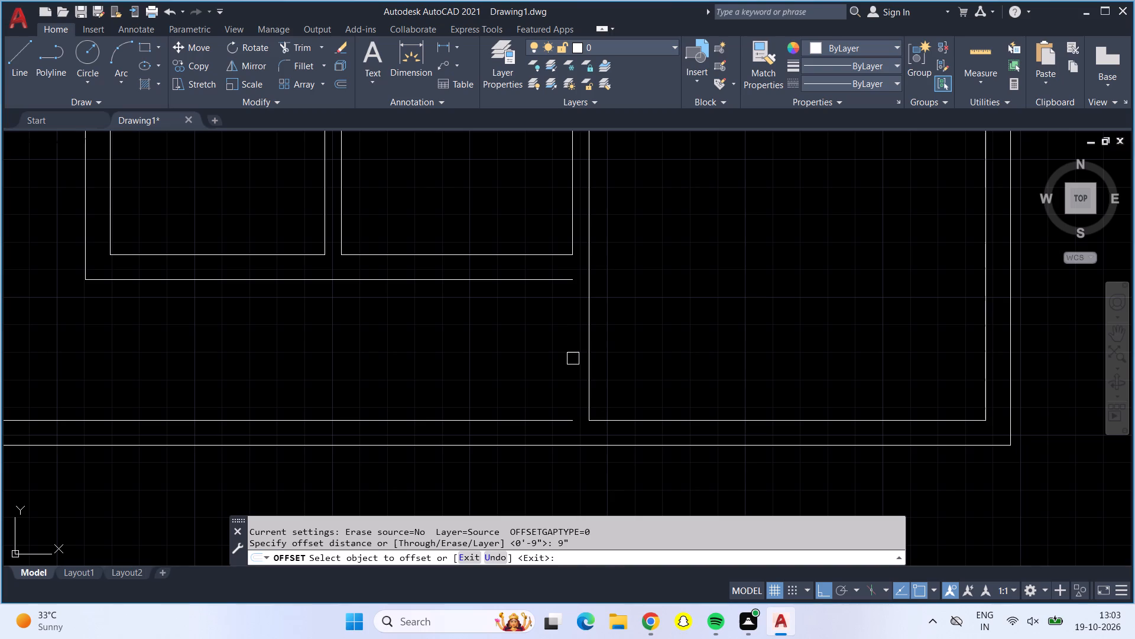
left_click(586, 354)
left_click(559, 353)
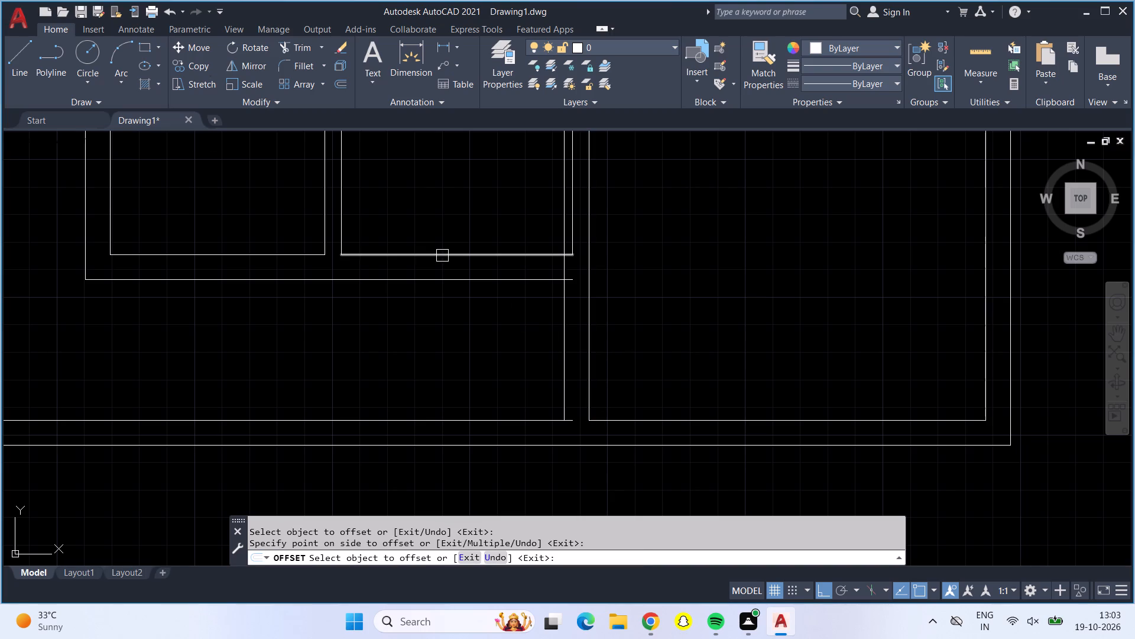
Trim the offset line above the lower area's top wall line, including inside the small room, and trim both horizontal overhangs beyond it.
left_click(294, 41)
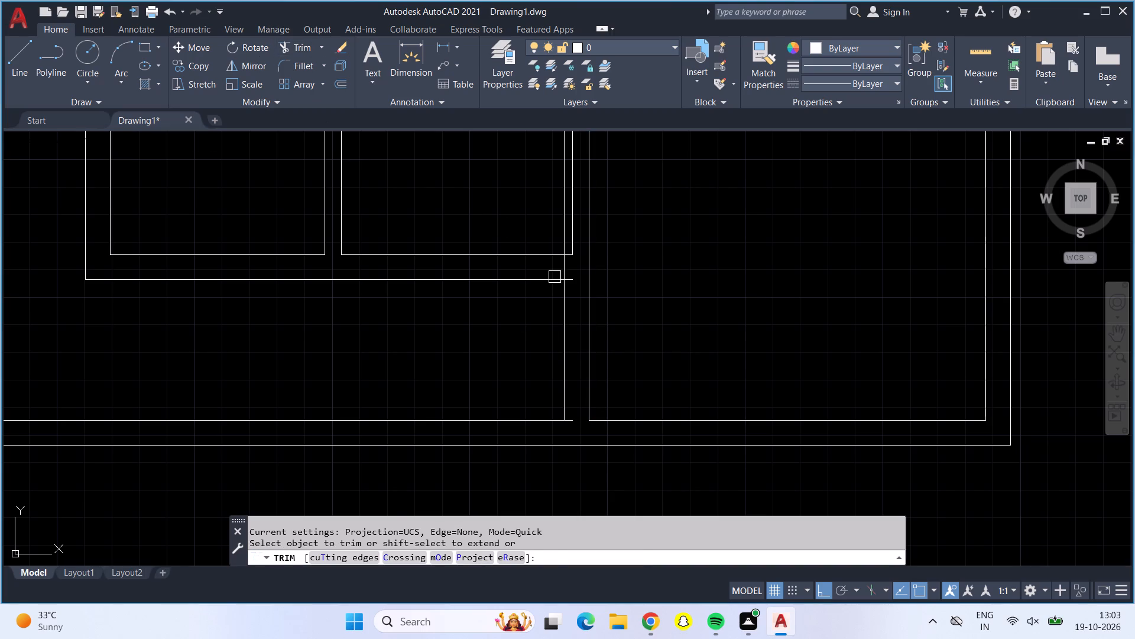
left_click(566, 267)
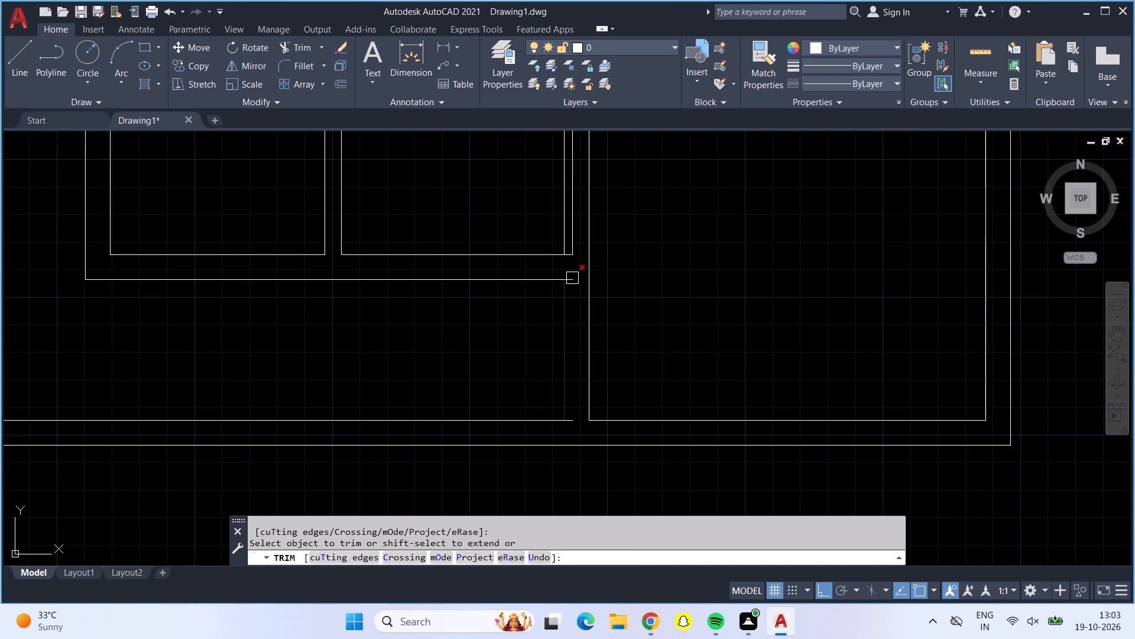
left_click(572, 280)
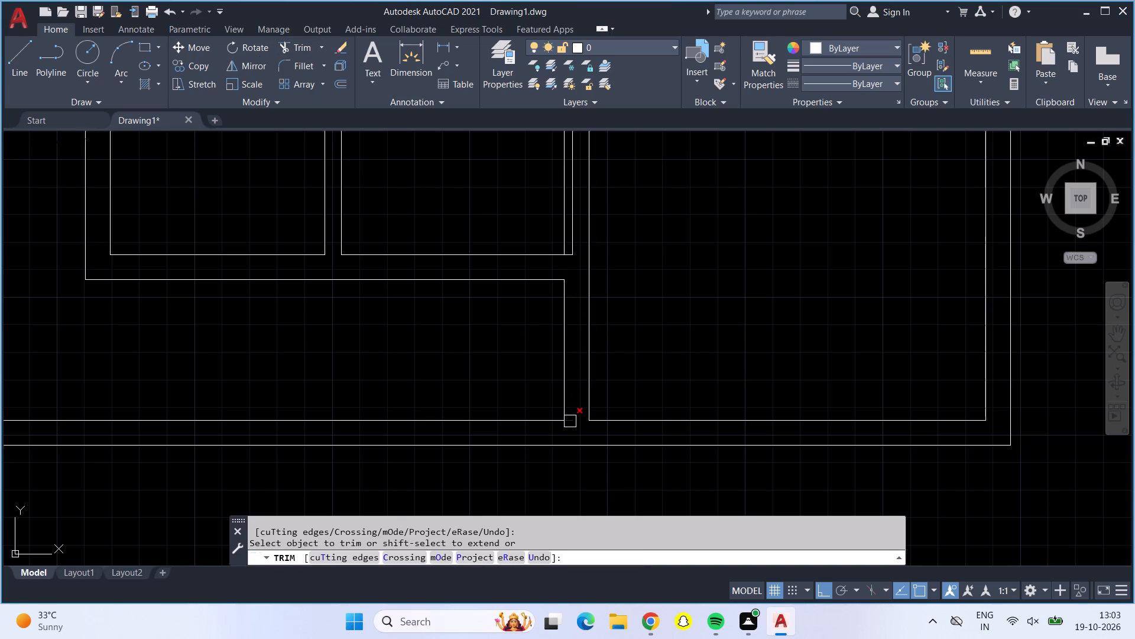
left_click(572, 422)
left_click(560, 228)
scroll(575, 255, "down", 1)
middle_click_drag(644, 256, 682, 379)
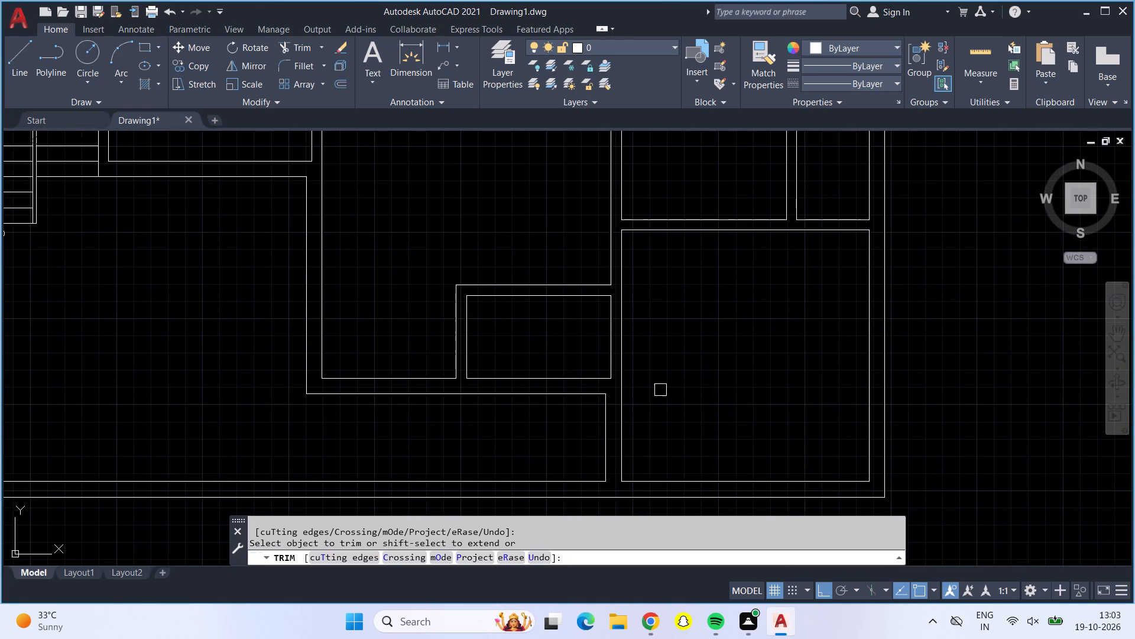
middle_click_drag(660, 399, 655, 315)
middle_click_drag(708, 327, 708, 330)
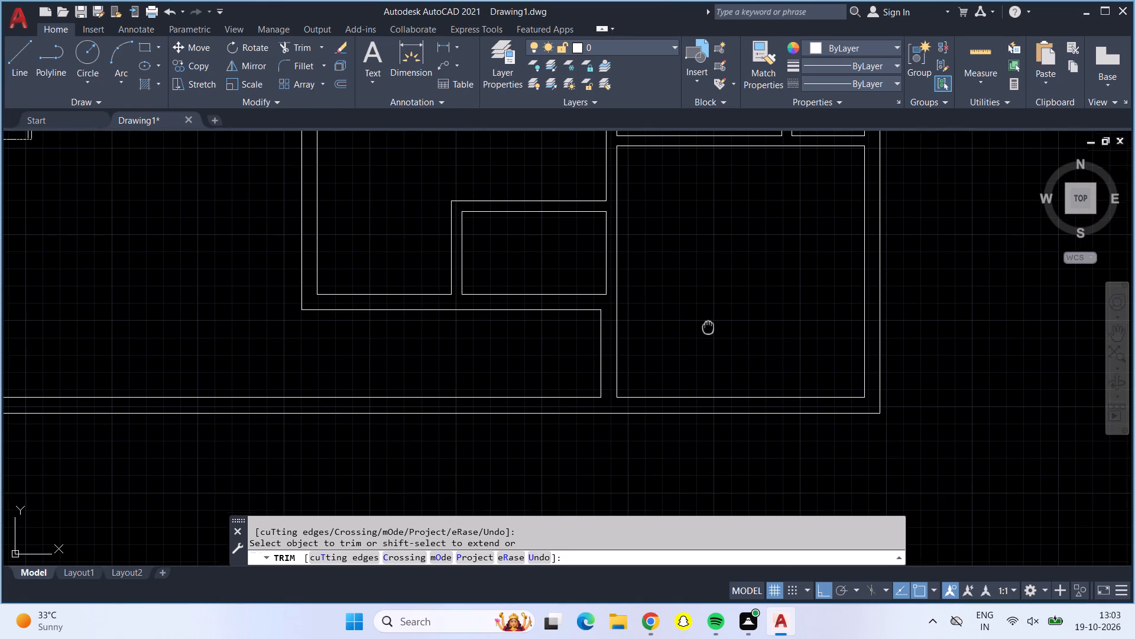
middle_click_drag(708, 330, 712, 370)
scroll(709, 375, "down", 1)
middle_click_drag(709, 375, 724, 328)
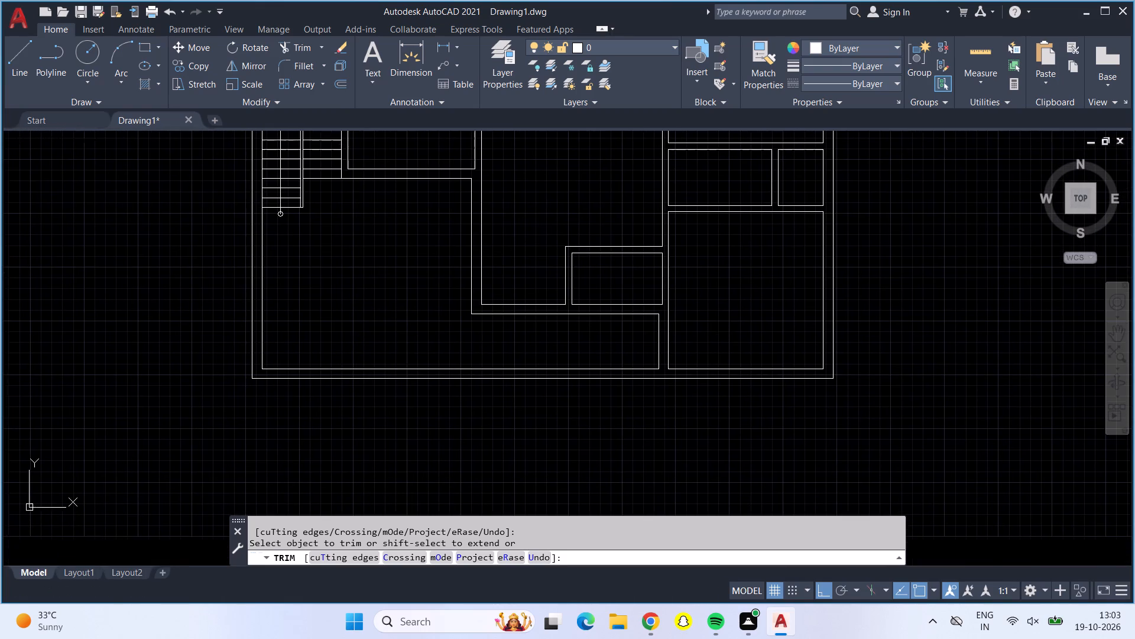
key("grave")
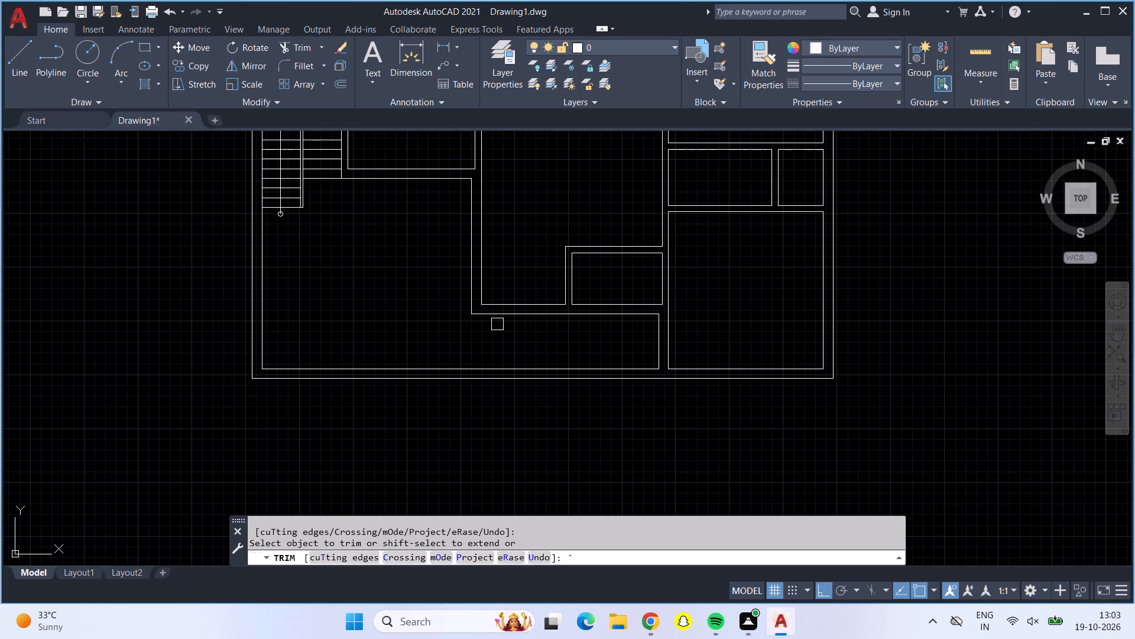
key("grave")
key("Escape")
key("Escape")
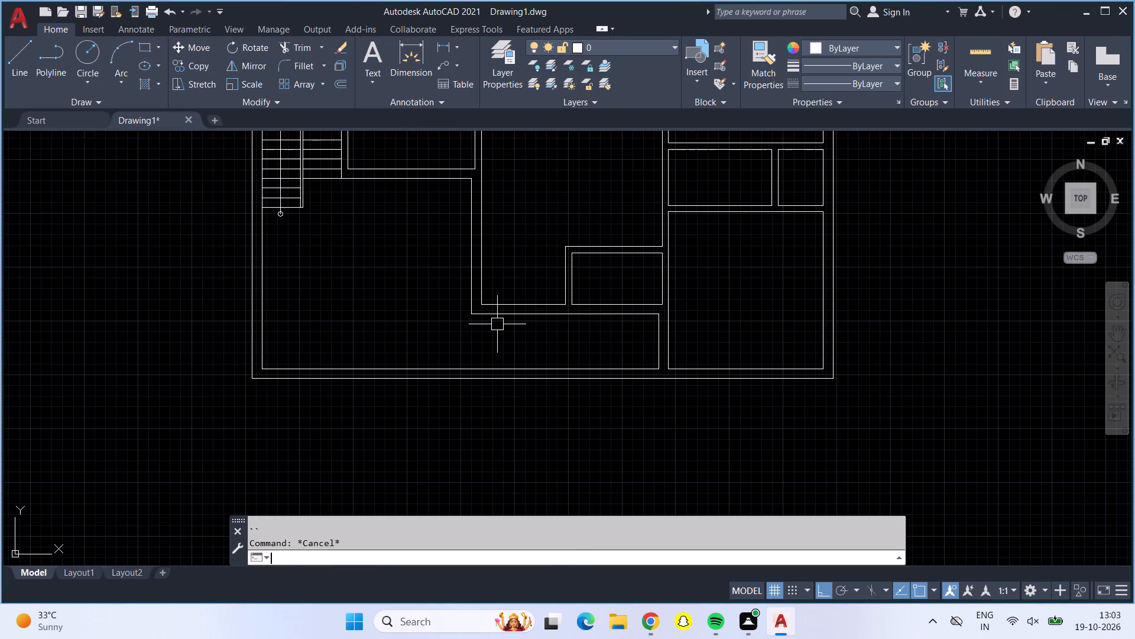
key("Escape")
key("Escape")
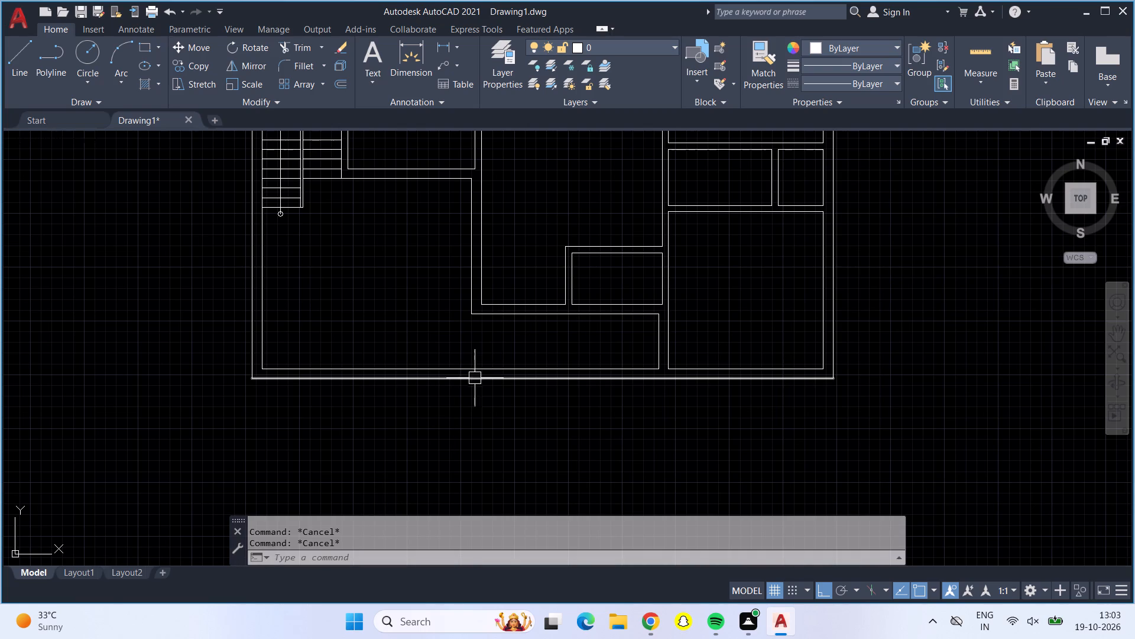
Draw a short vertical line from the plan's lower-left inner wall corner down to the outer wall line.
left_click(15, 59)
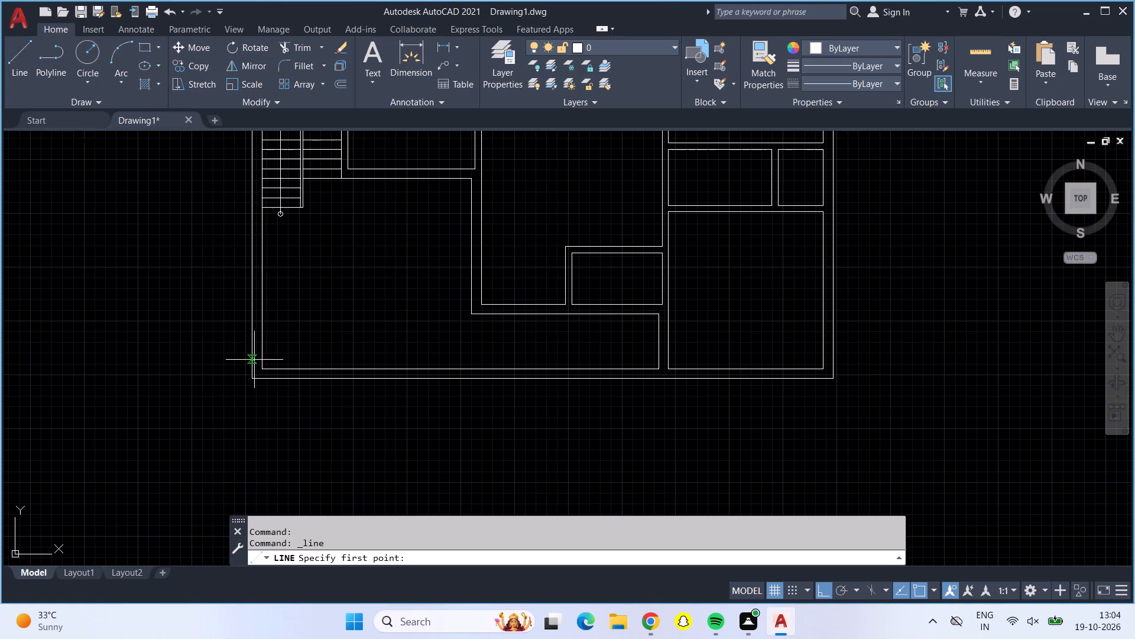
left_click(260, 371)
left_click(260, 377)
key("Escape")
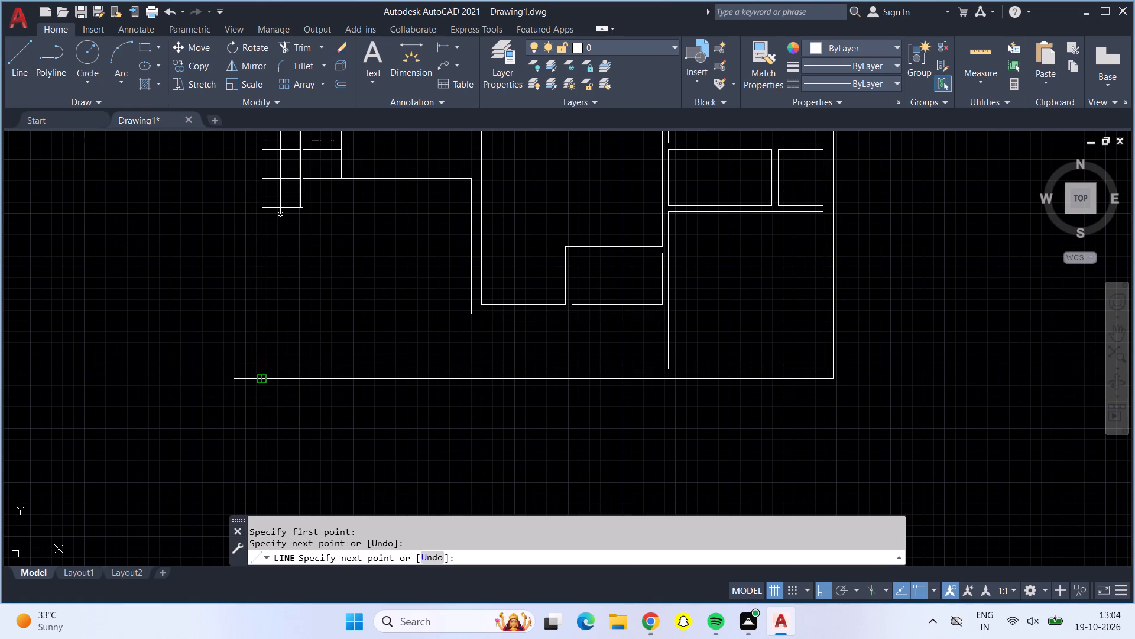
Draw a vertical line from the lower open area's stepped wall corner down to the bottom outer wall line.
left_click(15, 55)
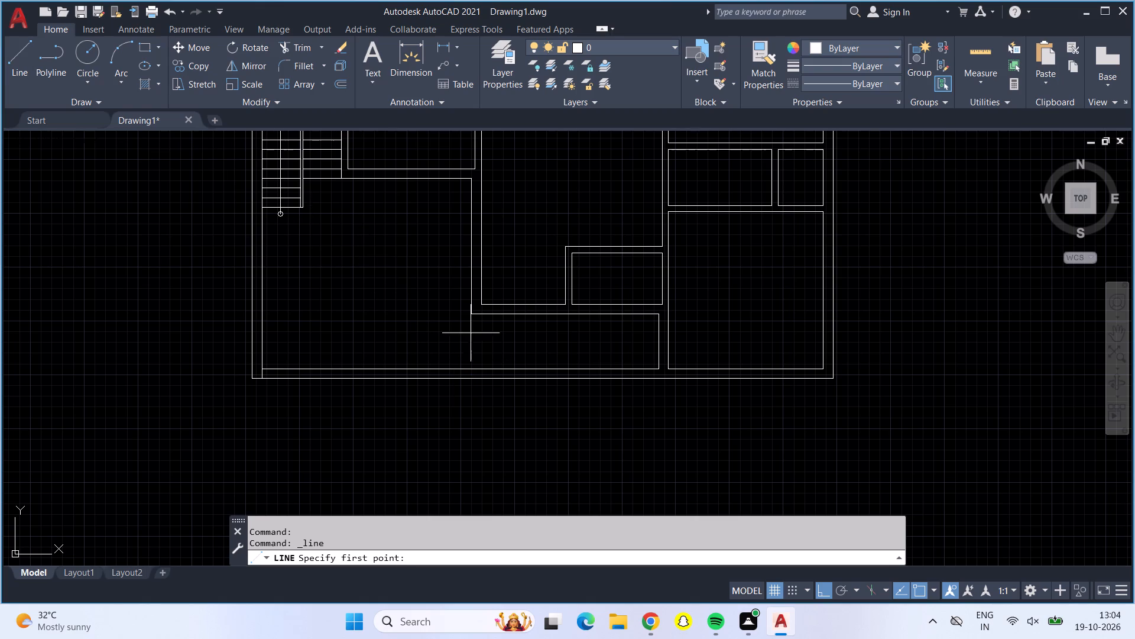
left_click(469, 313)
left_click(472, 378)
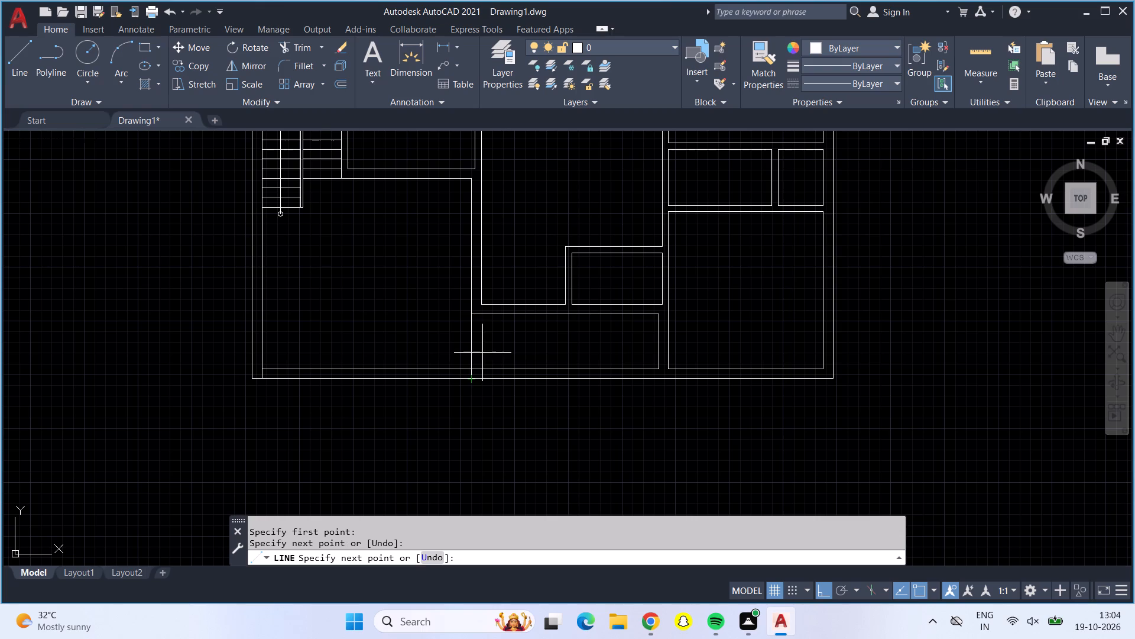
Delete the inner bottom wall line of the lower open area.
key("Escape")
scroll(503, 370, "up", 2)
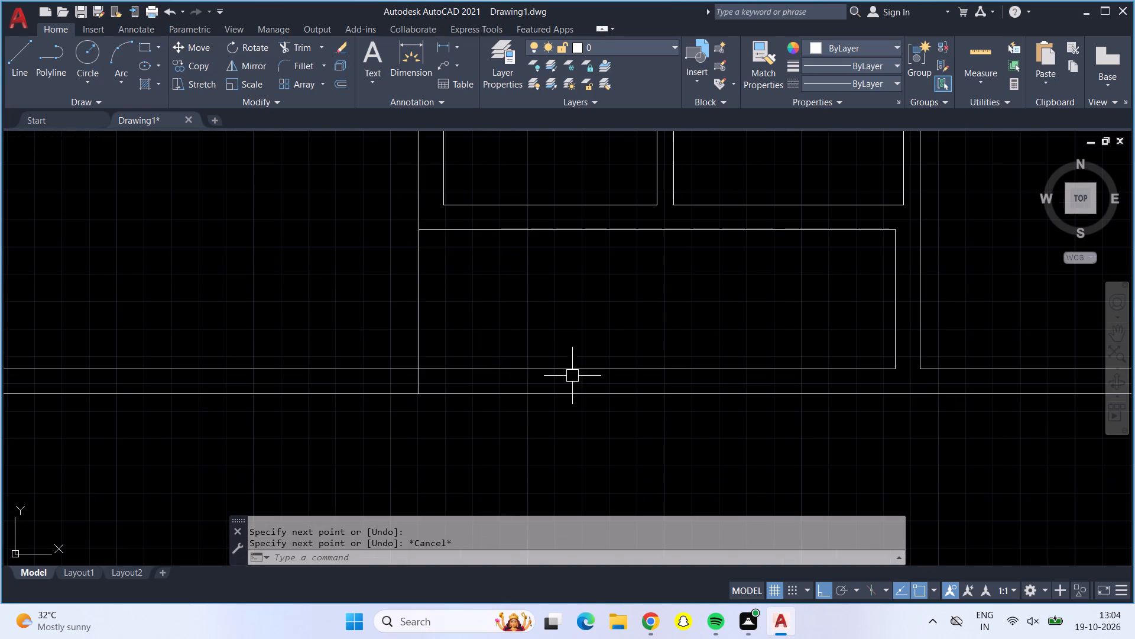
middle_click_drag(556, 327, 543, 284)
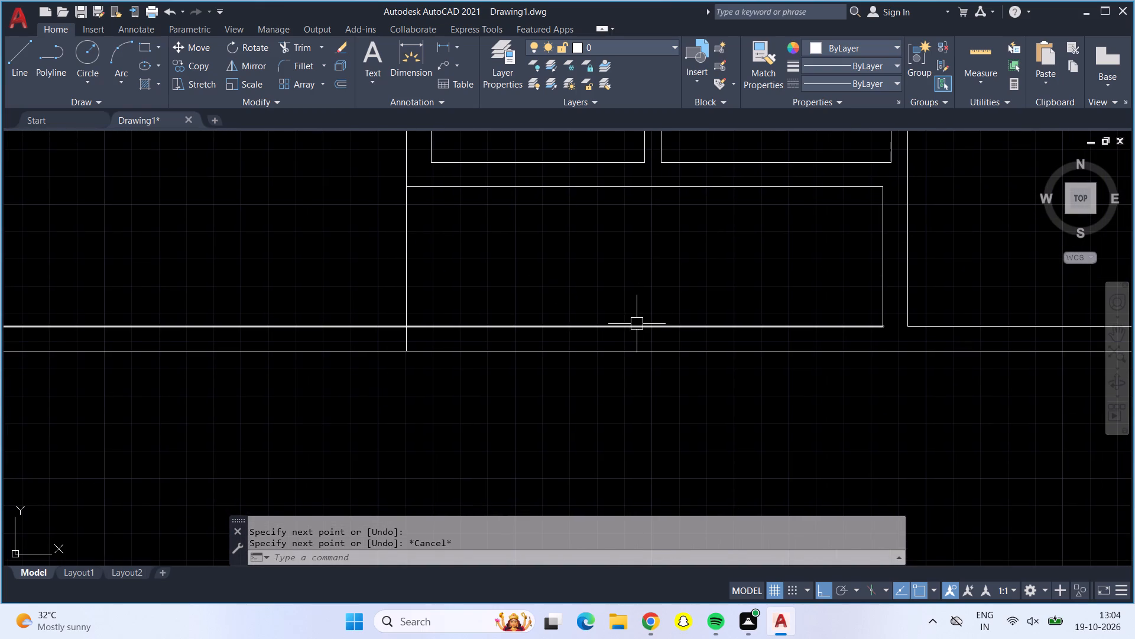
left_click(637, 324)
key("Delete")
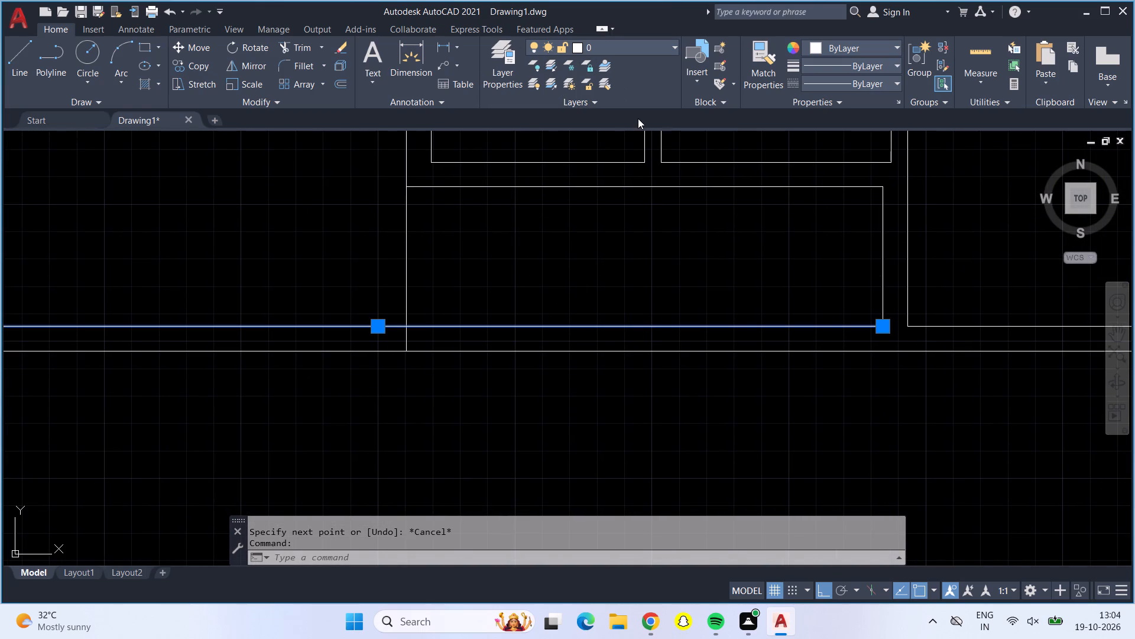
Trim the bottom outer wall line between the plan's left wall and the vertical line dropped from the stepped wall corner.
scroll(646, 189, "down", 1)
middle_click_drag(647, 248, 648, 283)
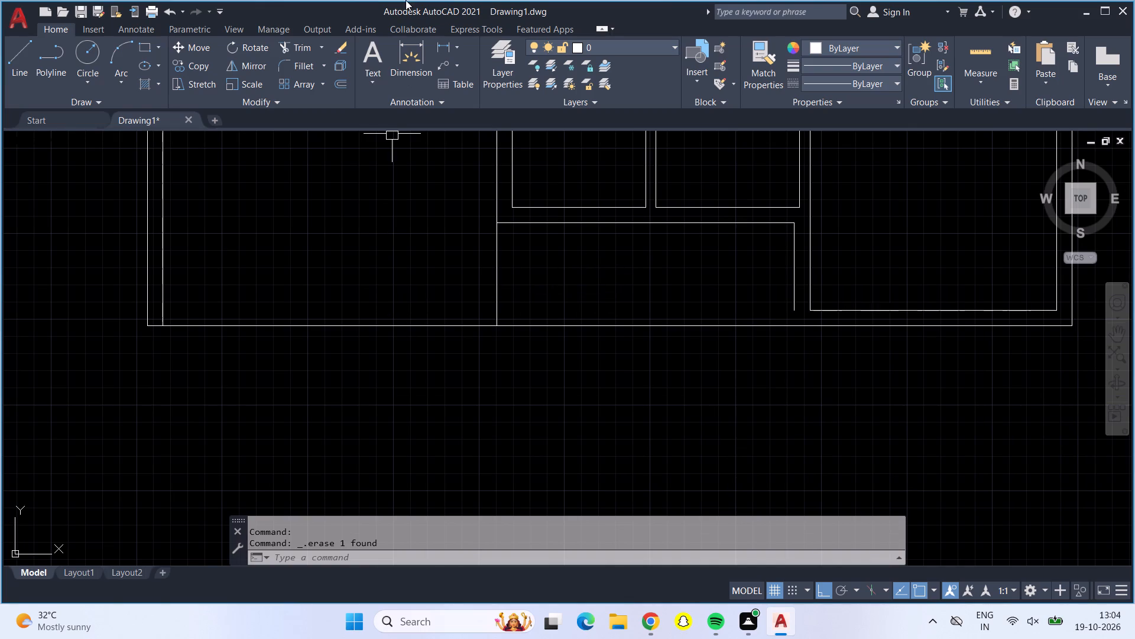
left_click(282, 47)
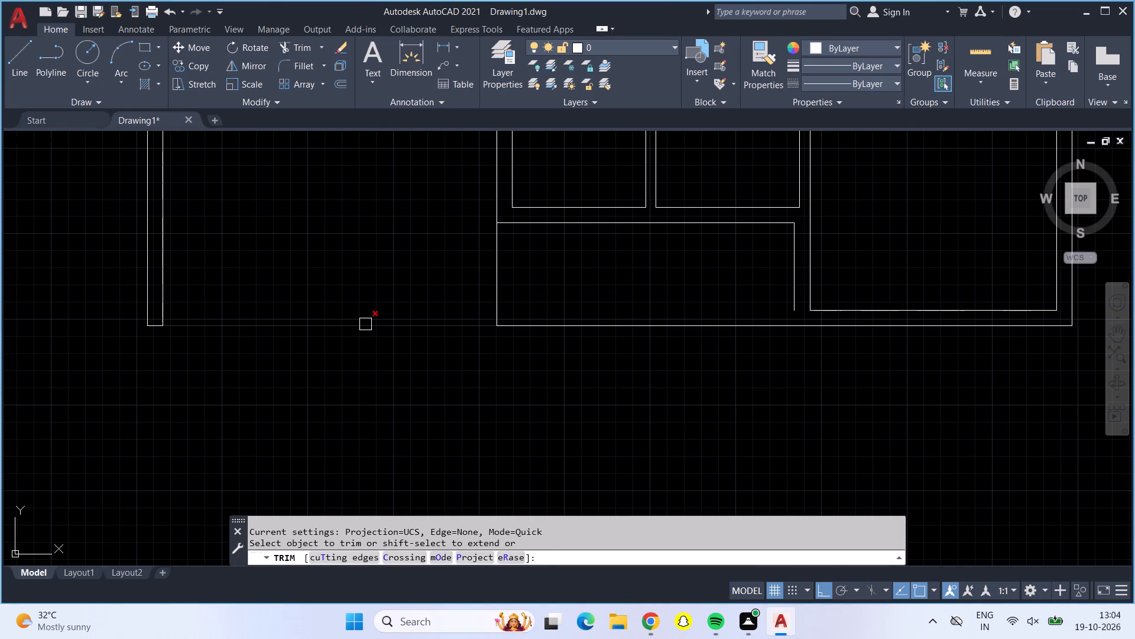
left_click(365, 324)
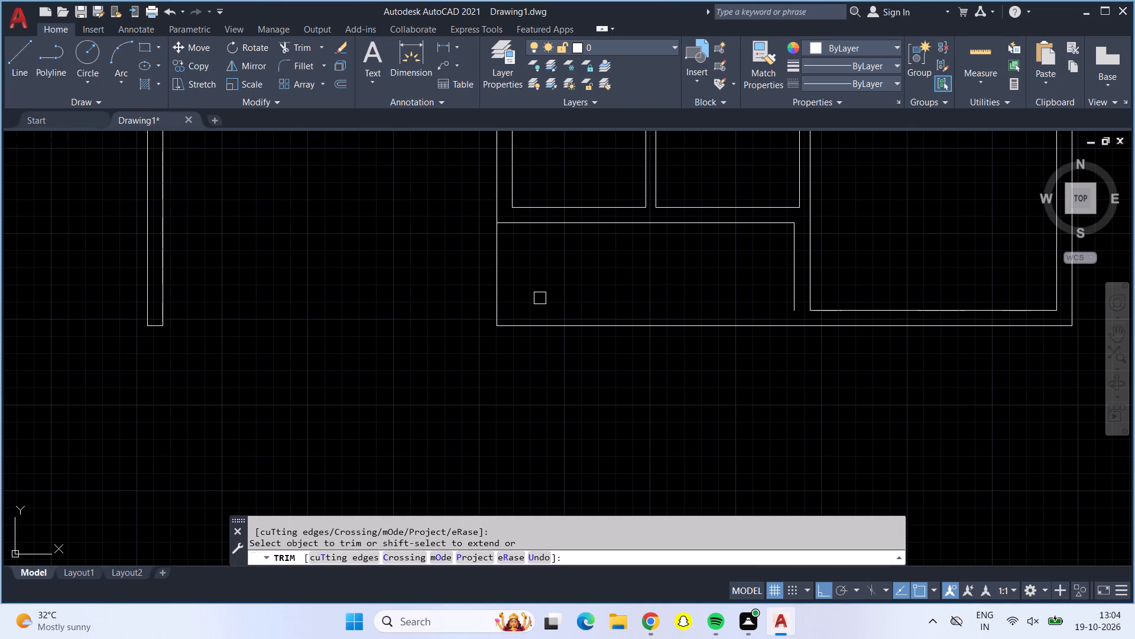
key("Escape")
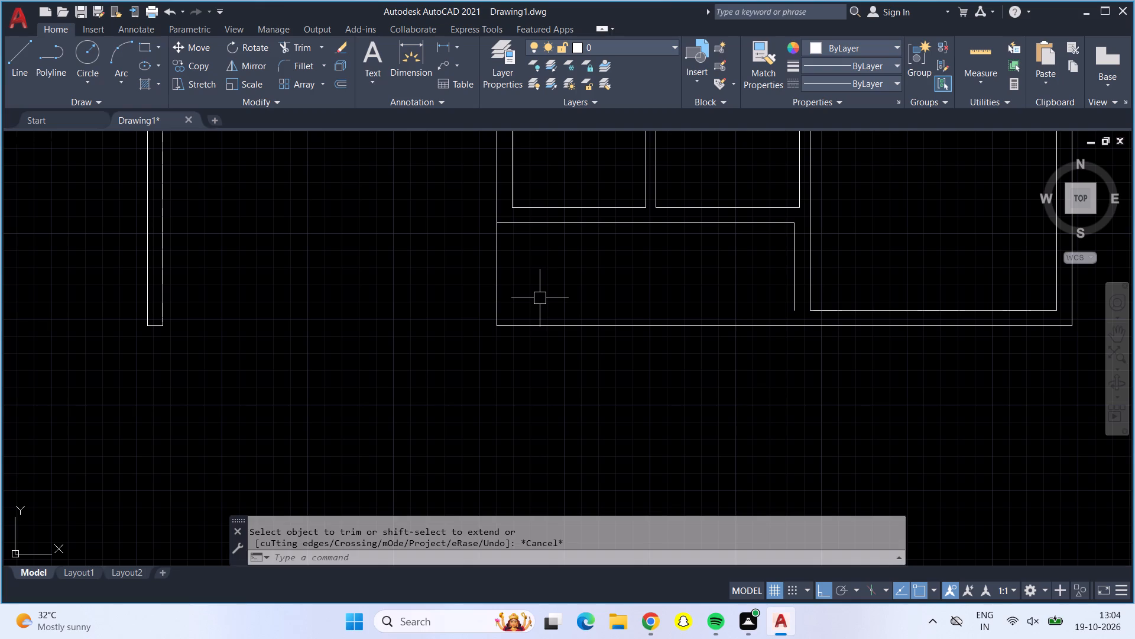
Offset the remaining bottom outer wall line 6" upward.
key("o")
key("Return")
type("6\"")
key("Return")
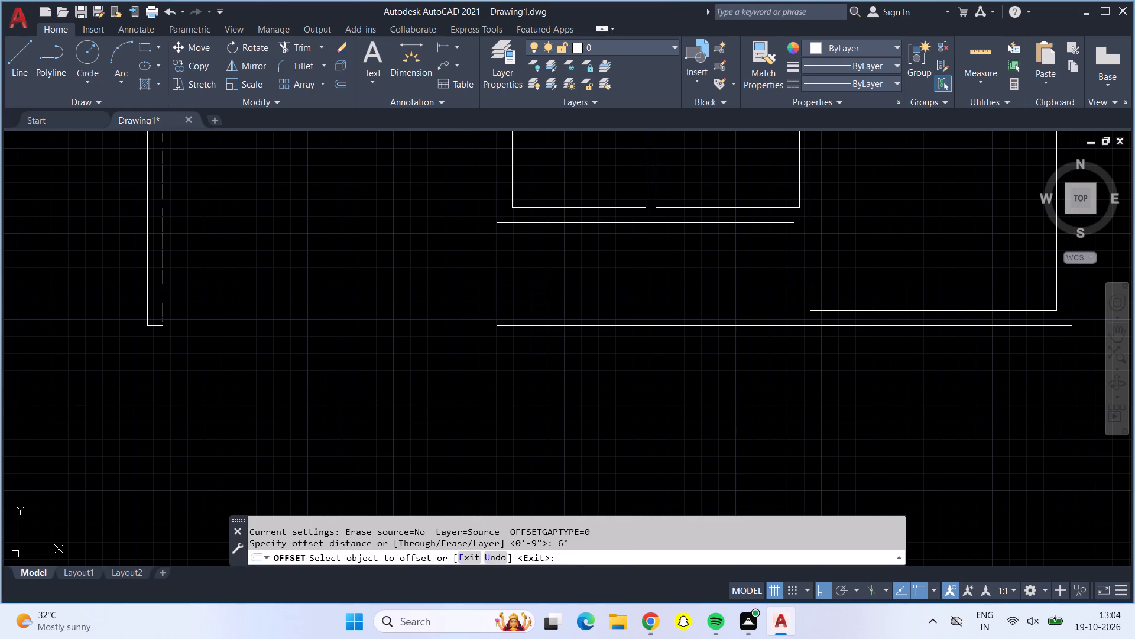
left_click(579, 328)
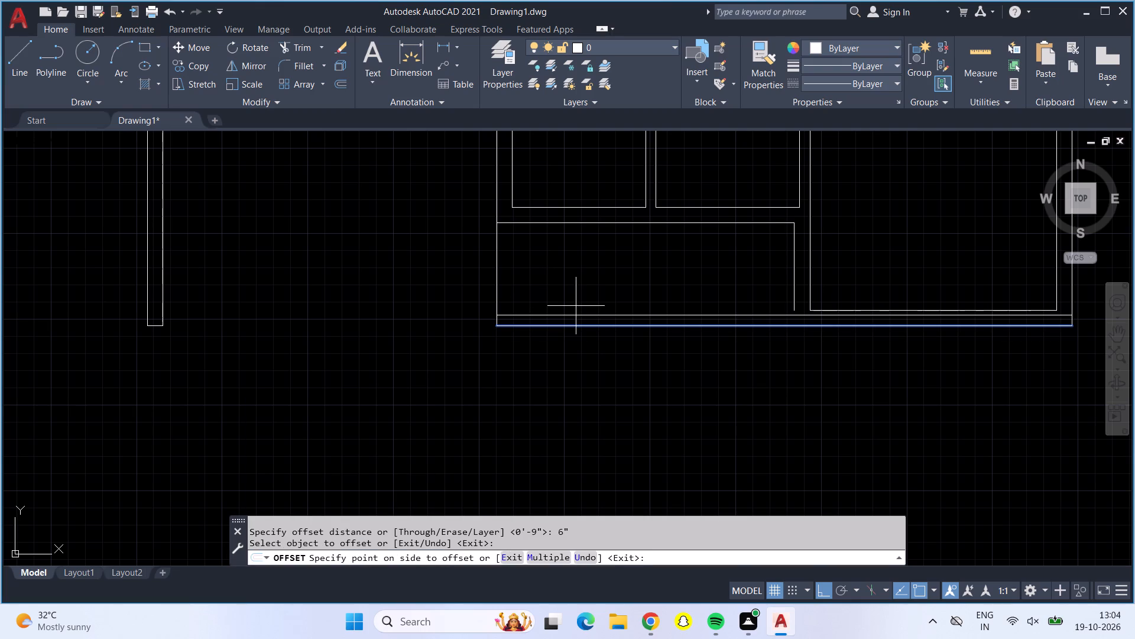
left_click(576, 306)
key("Escape")
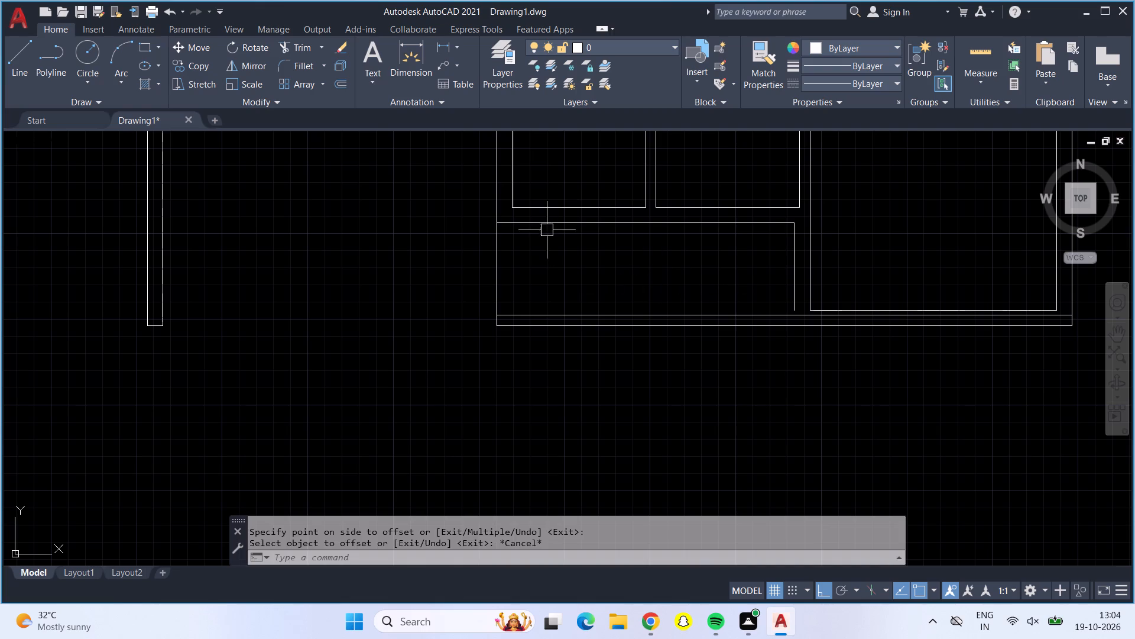
Draw a short vertical line from the lower end of the lower area's right wall line down to the outer wall line.
left_click(17, 47)
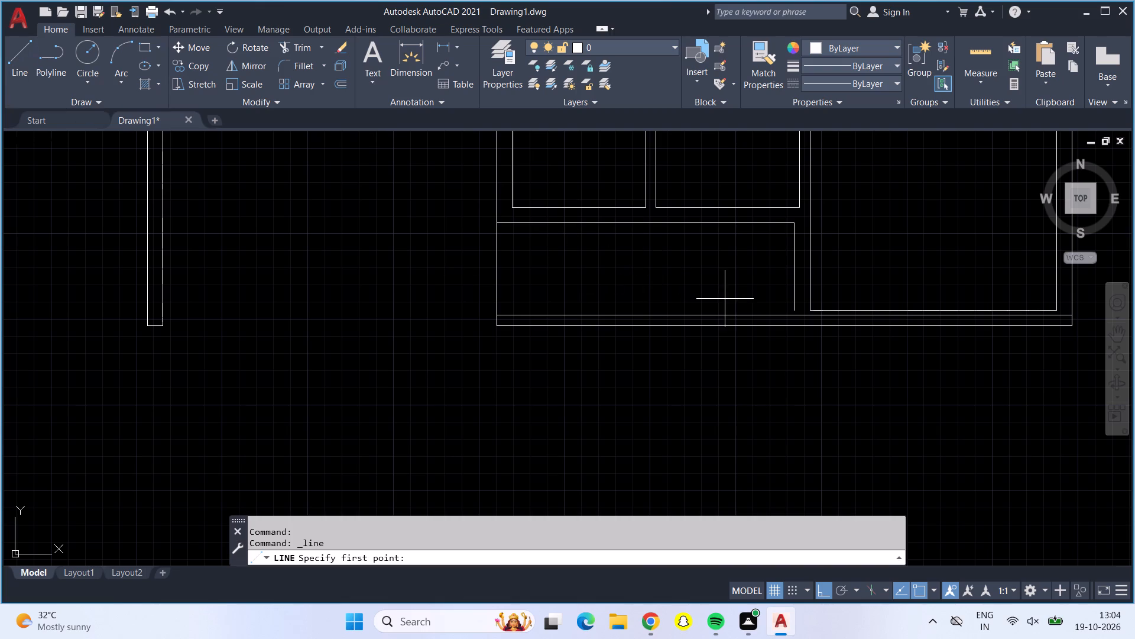
left_click(797, 307)
left_click(799, 325)
key("Escape")
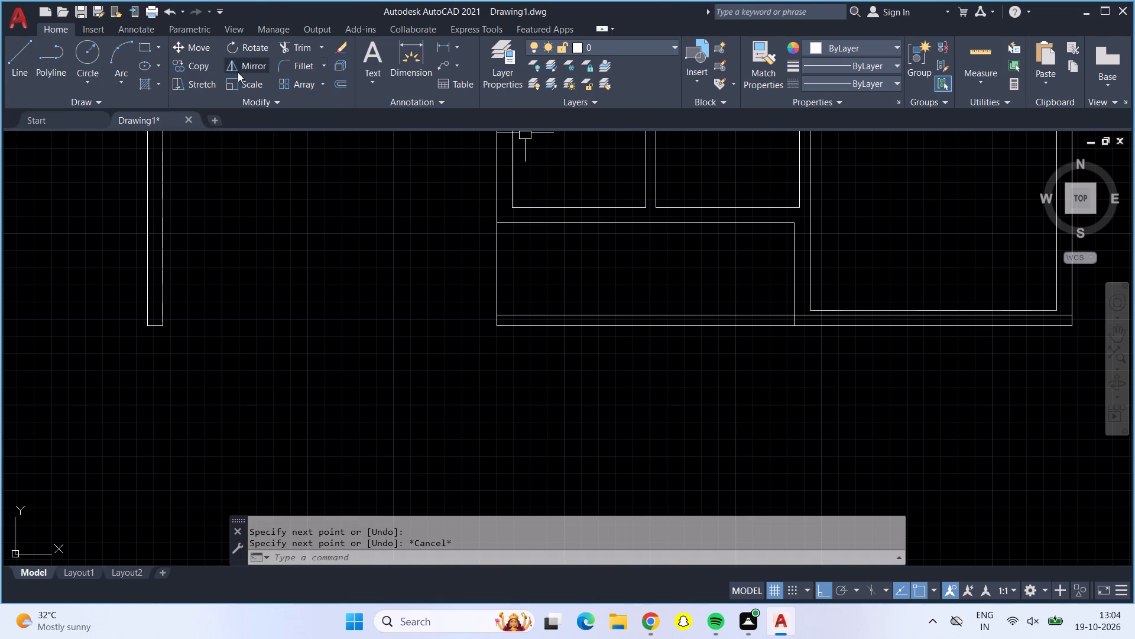
Trim the lower area's left vertical line above the 6" bottom wall, and the offset line beyond the area's right wall line.
left_click(281, 47)
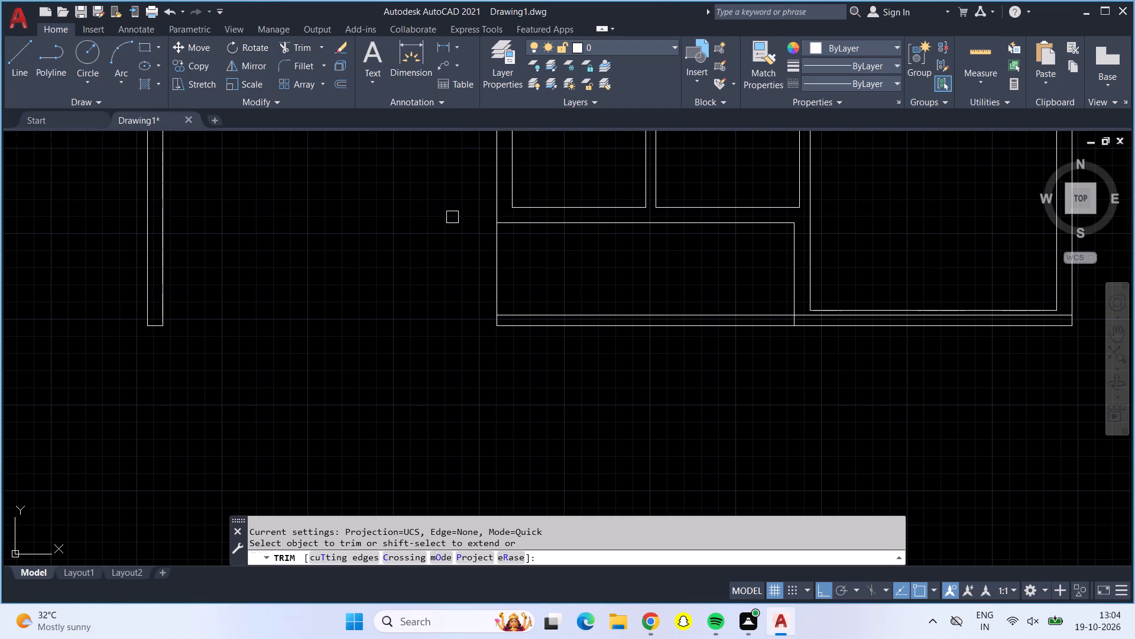
left_click(497, 270)
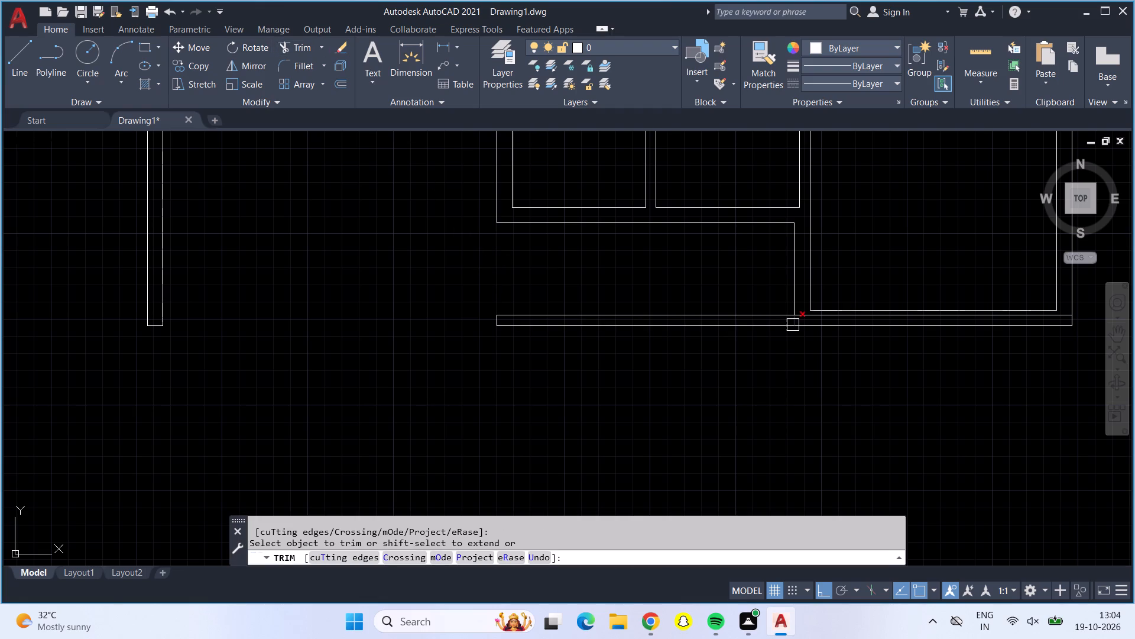
scroll(793, 325, "up", 1)
scroll(793, 325, "down", 1)
scroll(793, 322, "up", 1)
left_click(804, 311)
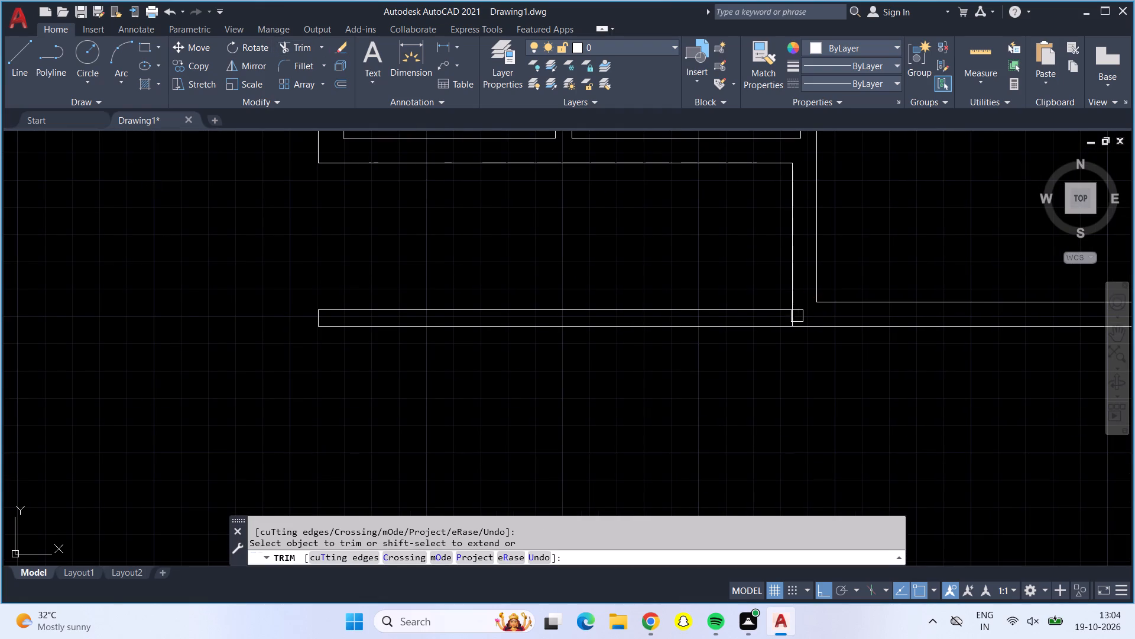
scroll(791, 318, "down", 1)
scroll(791, 318, "up", 3)
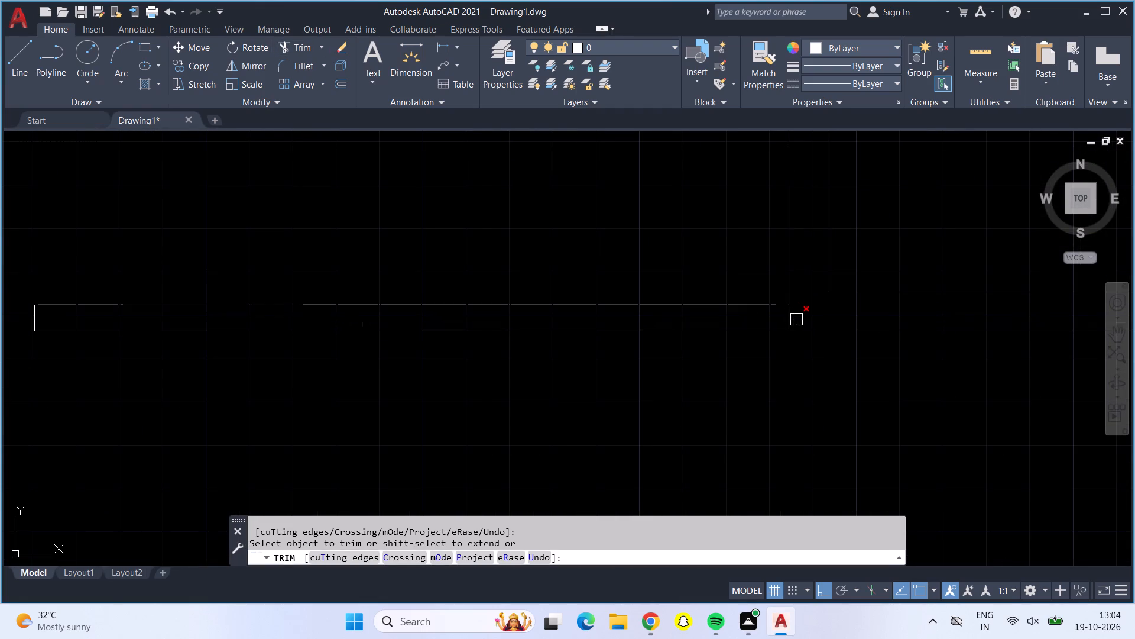
scroll(796, 319, "down", 1)
middle_click_drag(729, 264, 755, 392)
scroll(747, 362, "down", 2)
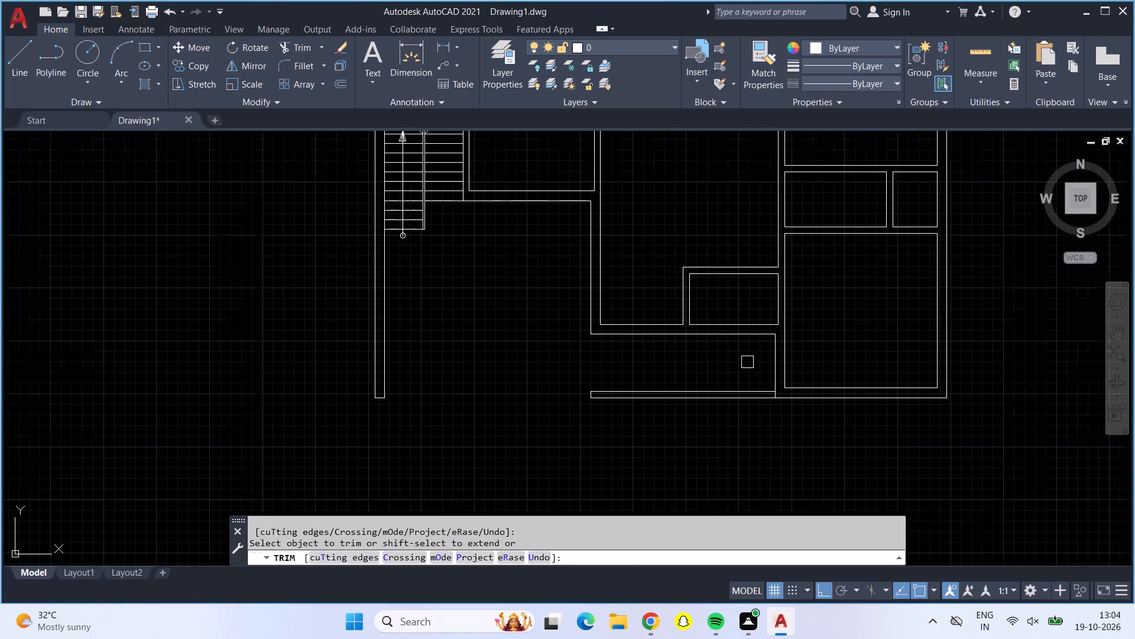
scroll(710, 216, "down", 1)
middle_click_drag(710, 216, 729, 341)
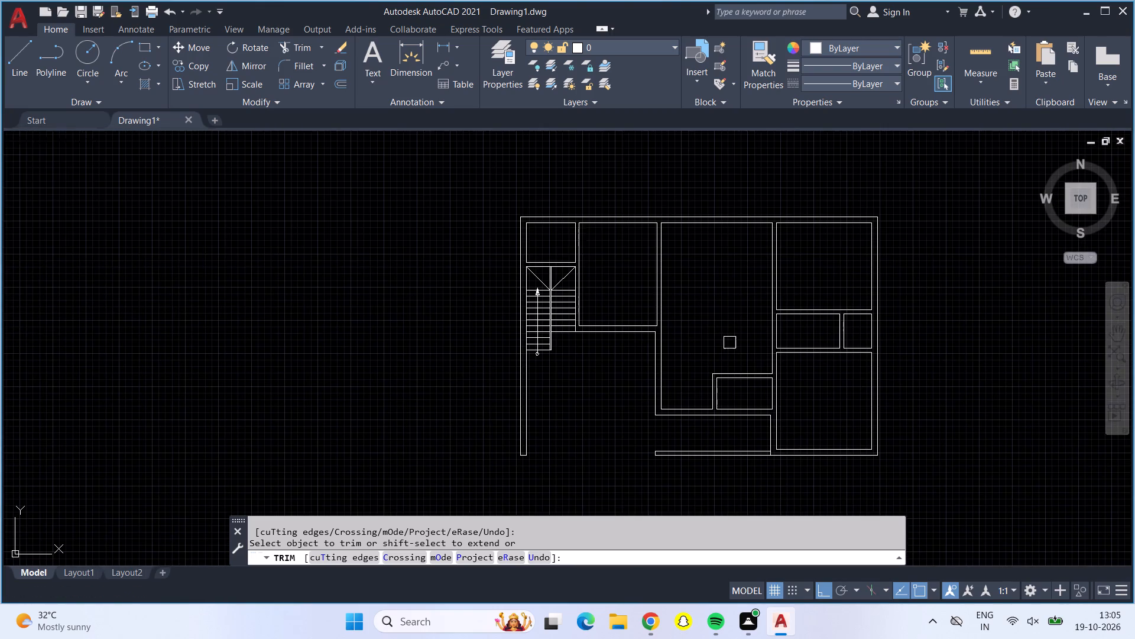
scroll(705, 317, "down", 1)
scroll(705, 317, "up", 1)
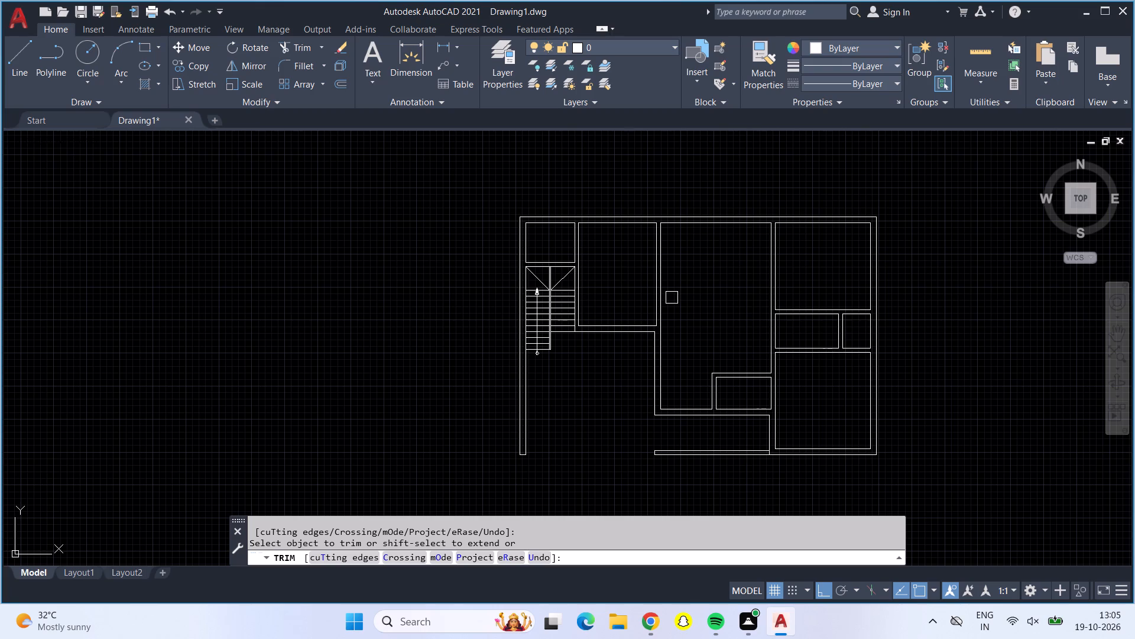
key("Escape")
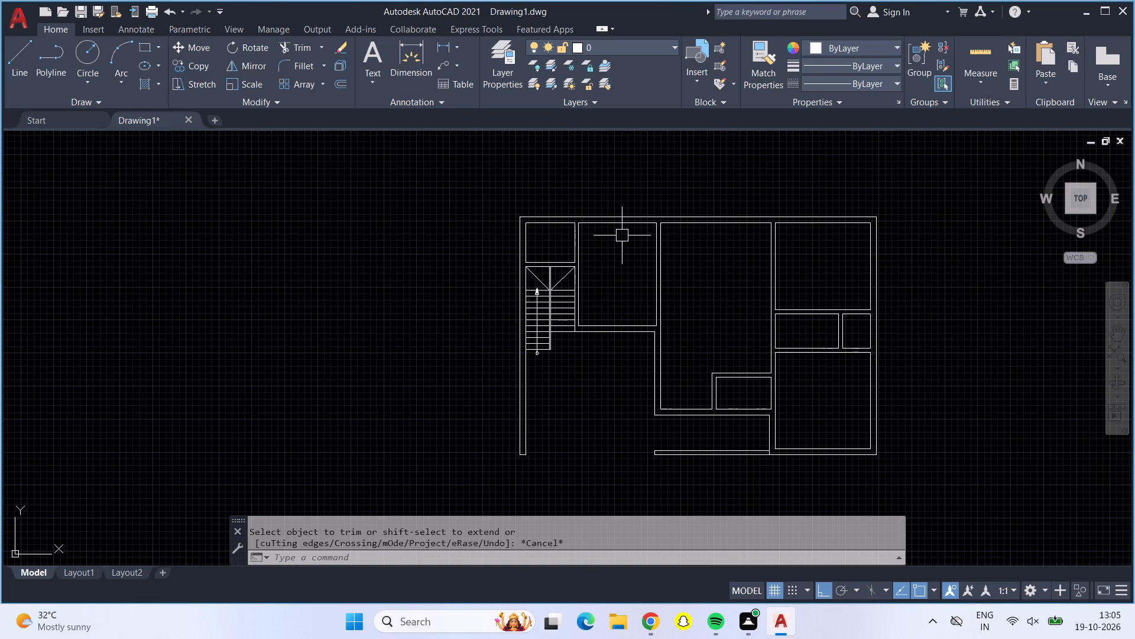
key("Escape")
key("Escape")
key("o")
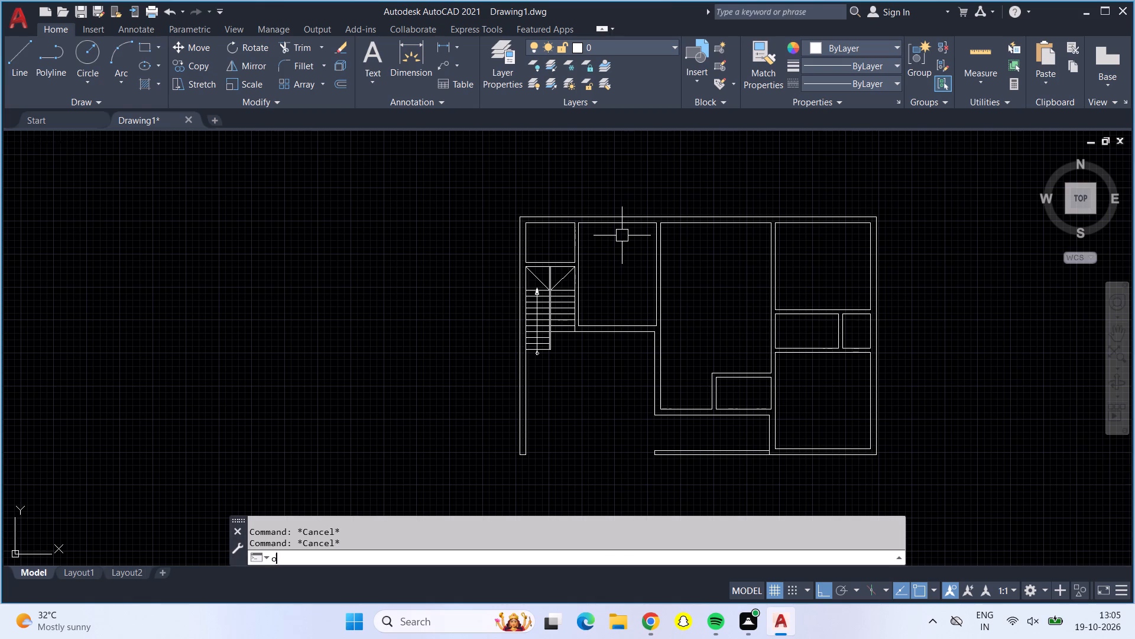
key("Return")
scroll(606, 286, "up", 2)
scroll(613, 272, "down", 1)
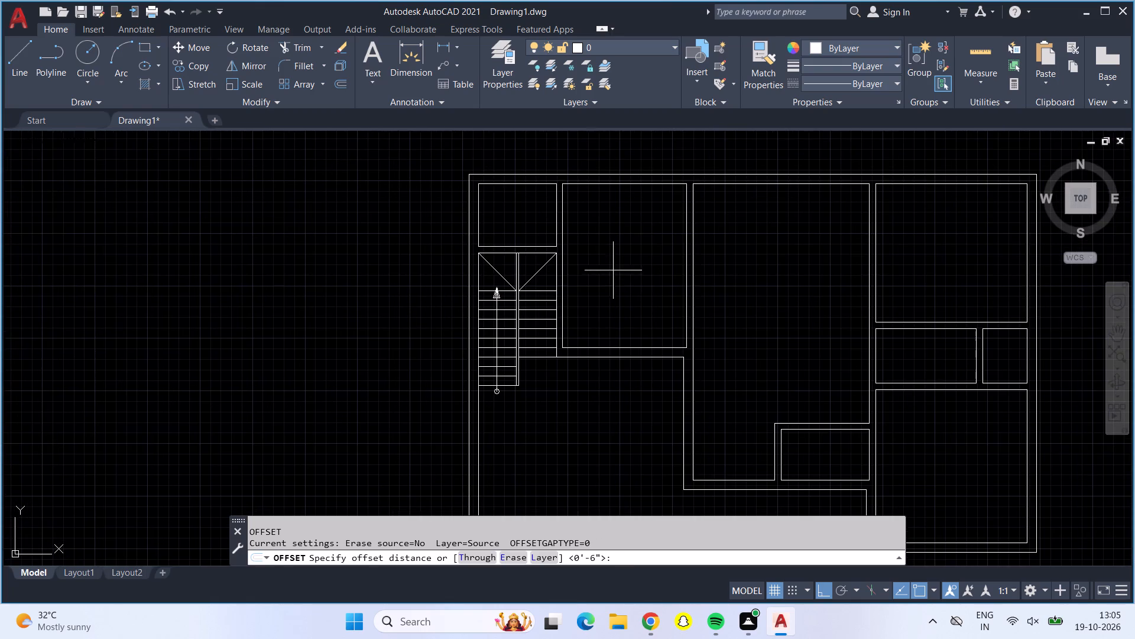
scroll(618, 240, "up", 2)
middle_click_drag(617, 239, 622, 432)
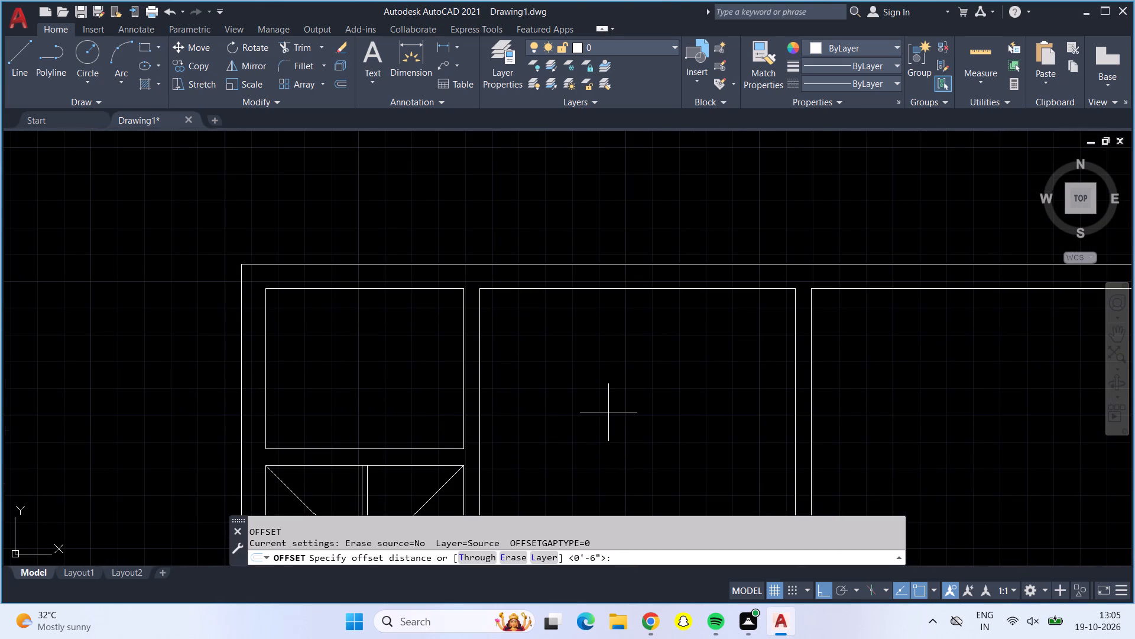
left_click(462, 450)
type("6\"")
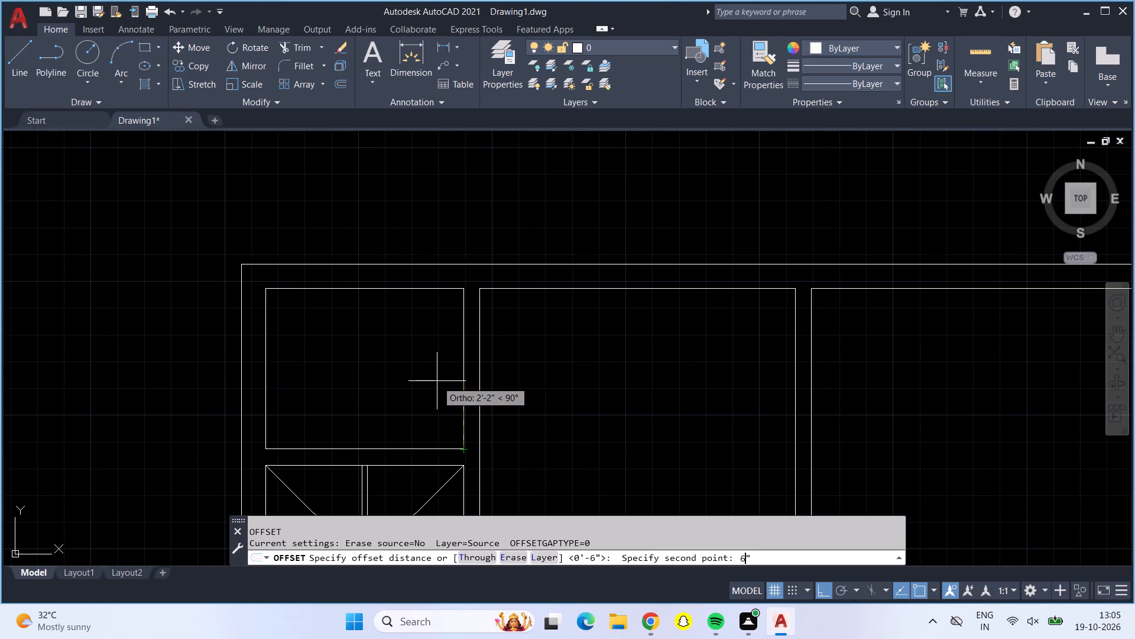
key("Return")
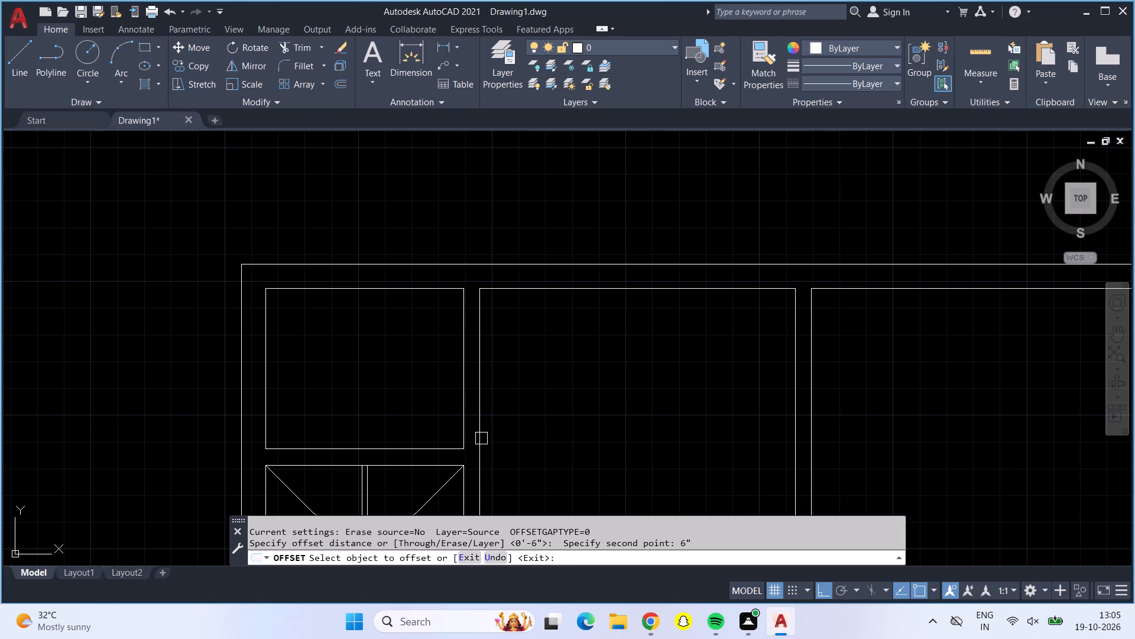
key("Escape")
Draw a door opening in the top-left room's right wall, starting 6" above its lower corner, 2'5" wide, with lines across the wall at both ends.
left_click_drag(12, 76, 8, 69)
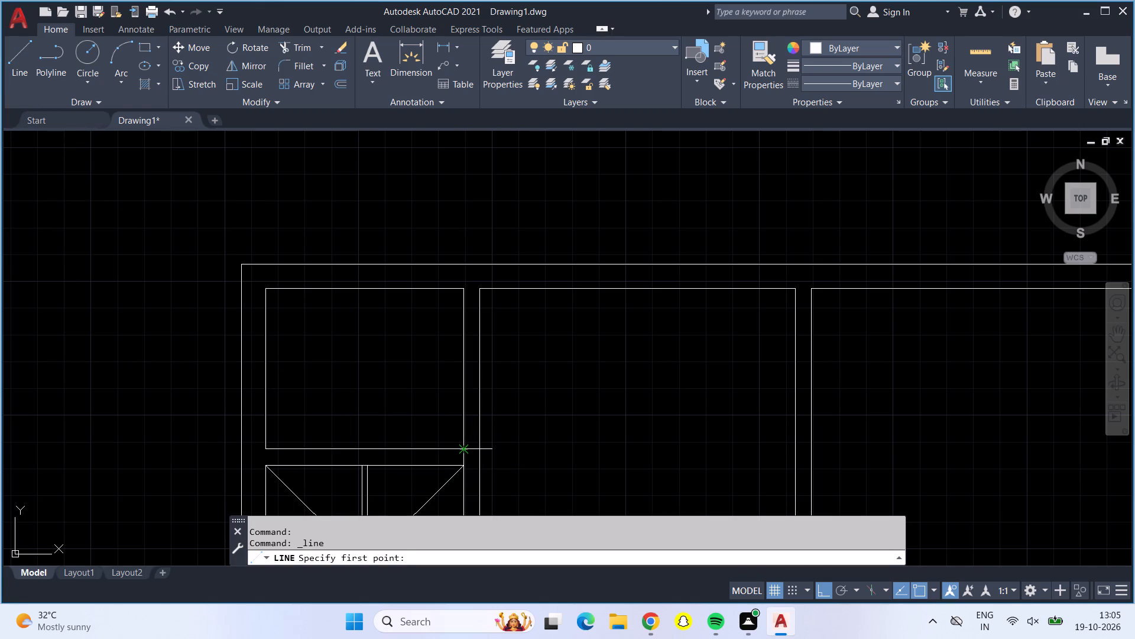
left_click(462, 450)
key("6")
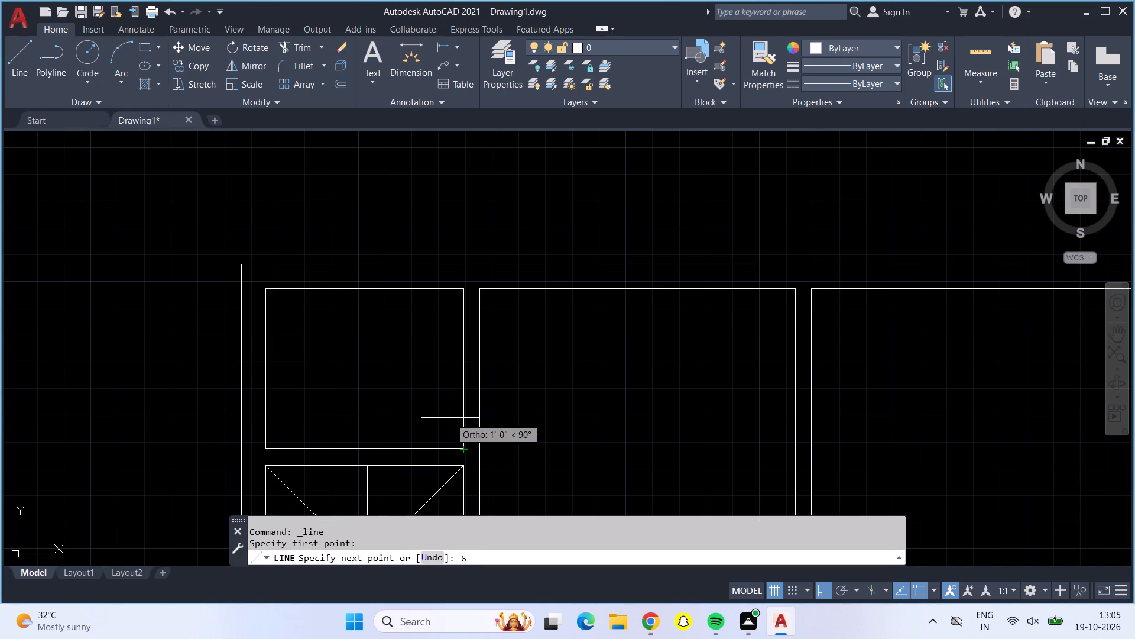
key("shift+quotedbl")
key("Return")
left_click(482, 437)
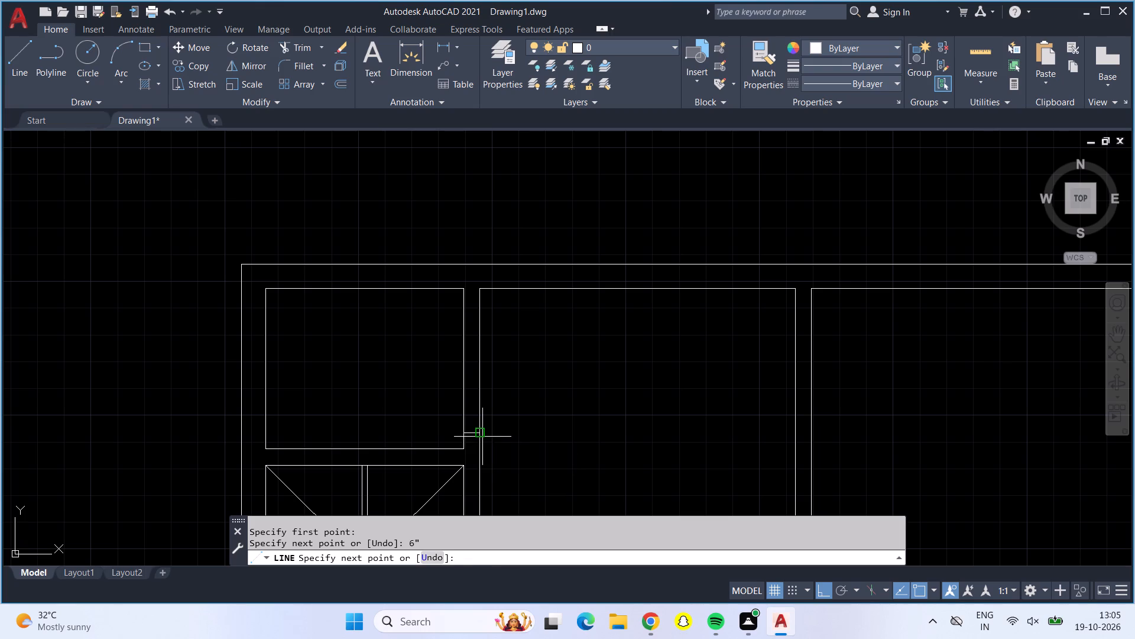
key("2")
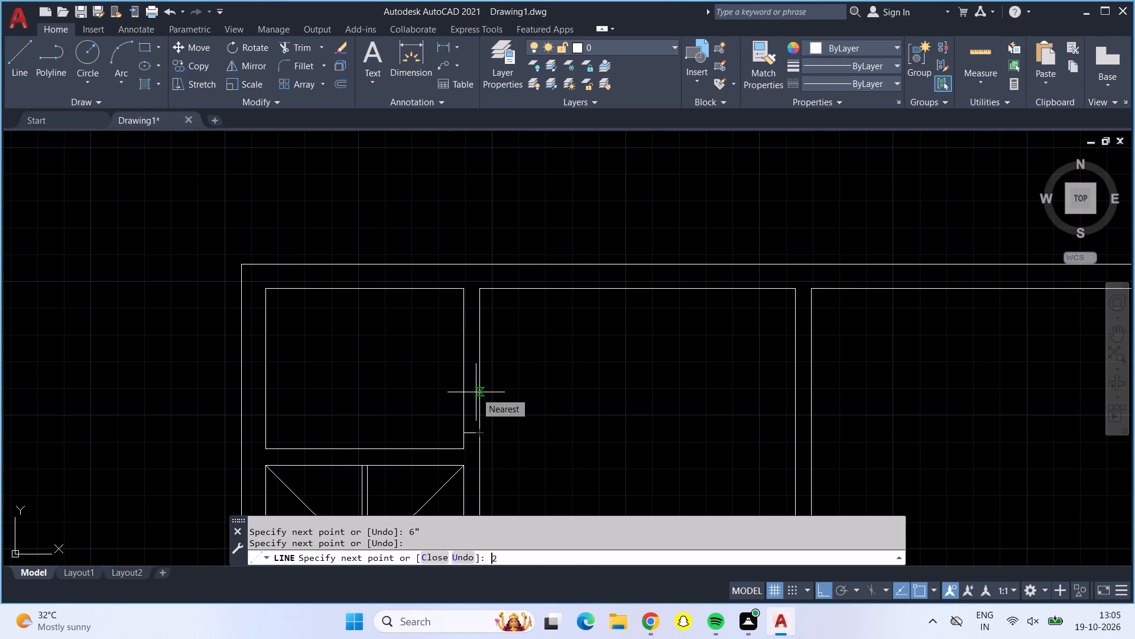
type("'5\"")
key("Return")
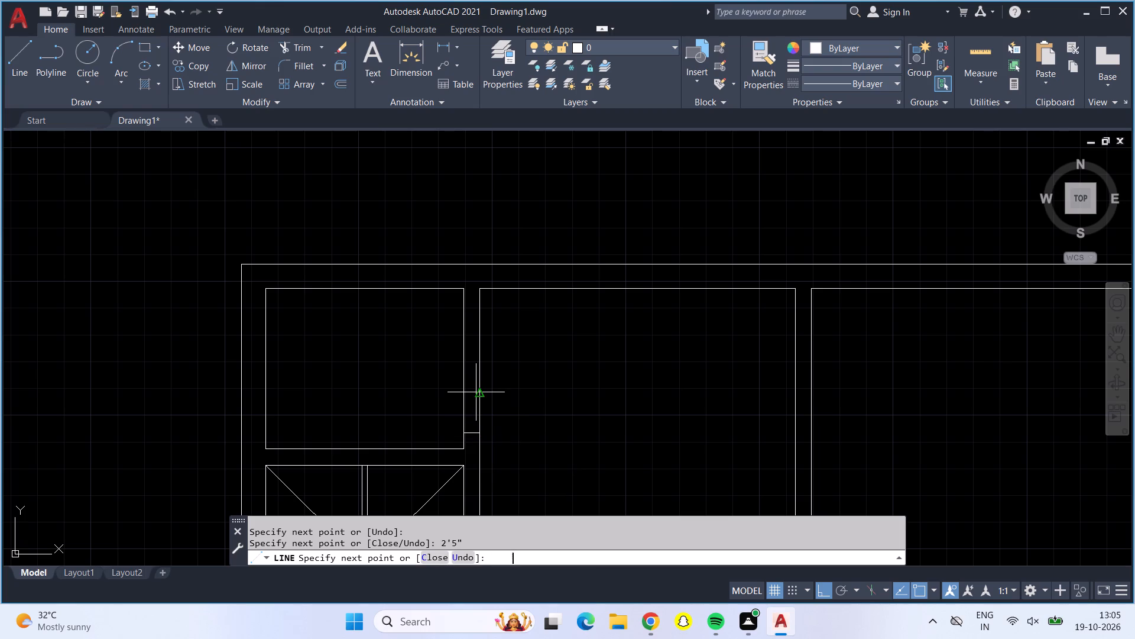
left_click(461, 357)
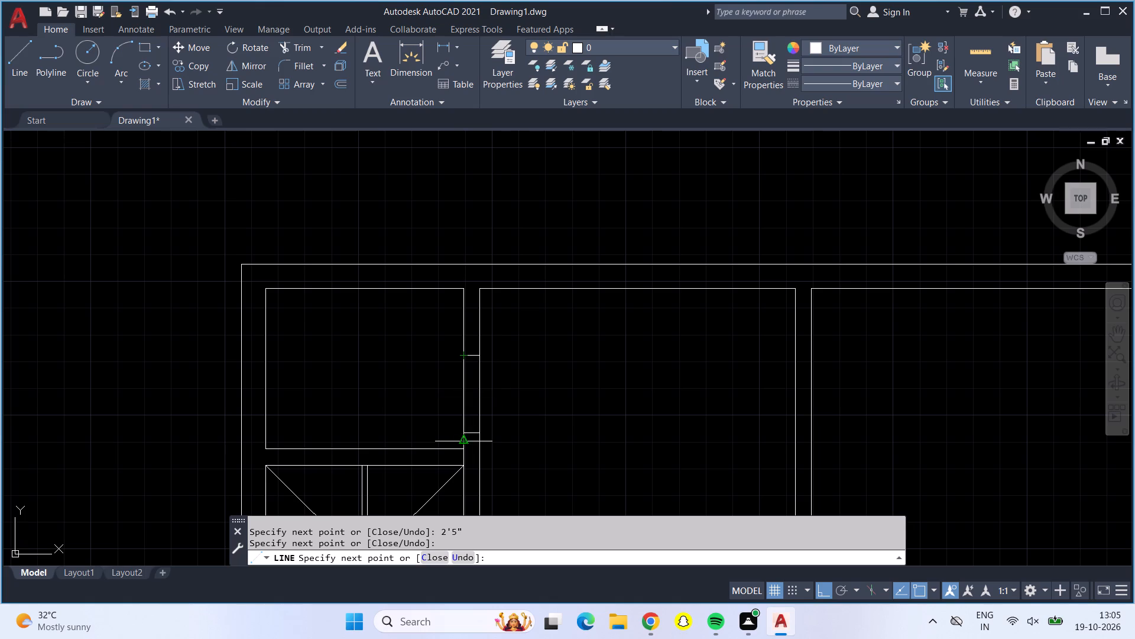
Continue the line down to the opening's lower end and draw a 2'5" horizontal door leaf line into the top-left room.
left_click(462, 431)
type("2'5\"")
key("Return")
key("Return")
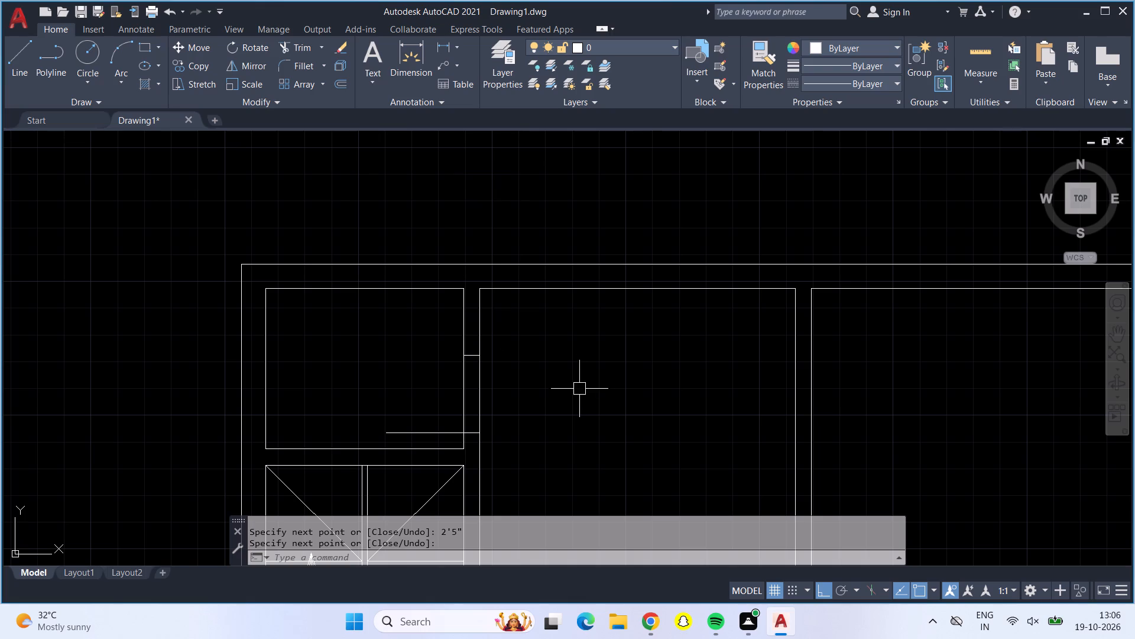
Offset the top, bottom and right wall lines of the room beside the stairs inward by 2'5".
key("Escape")
key("Escape")
key("o")
key("Return")
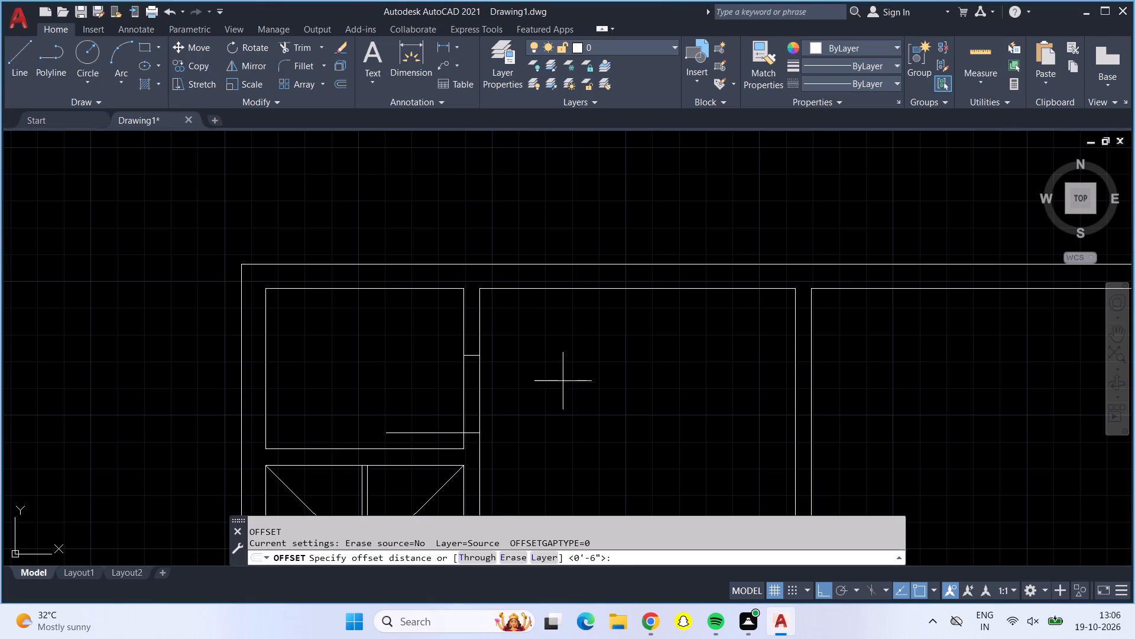
type("2'5")
key("shift+quotedbl")
key("Return")
left_click(595, 289)
left_click(595, 320)
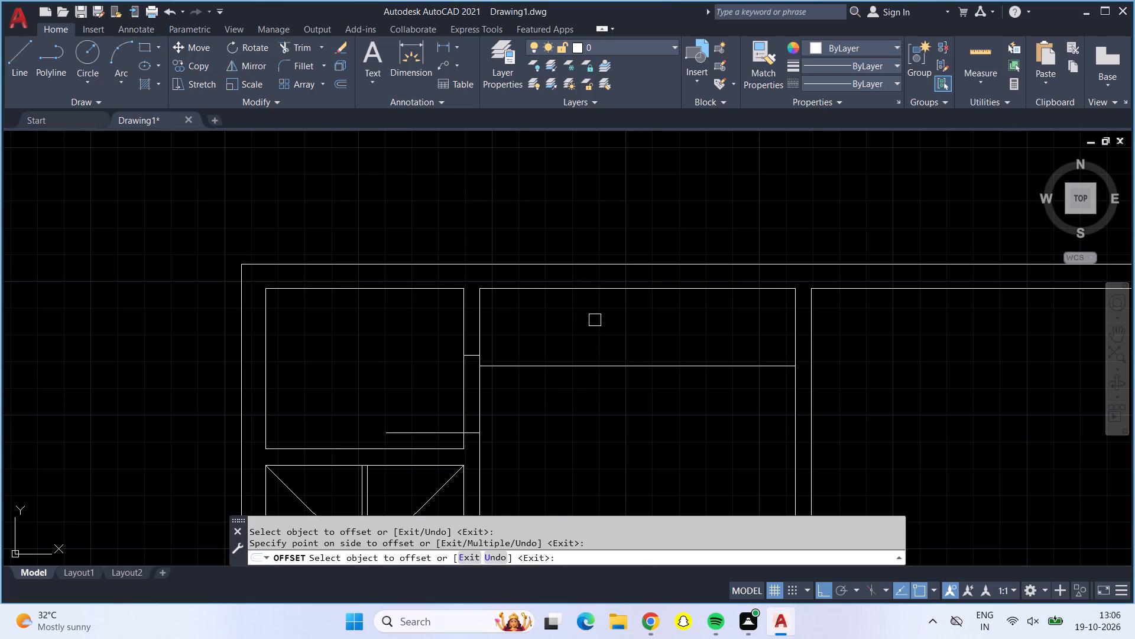
scroll(573, 415, "down", 1)
middle_click_drag(573, 417, 580, 246)
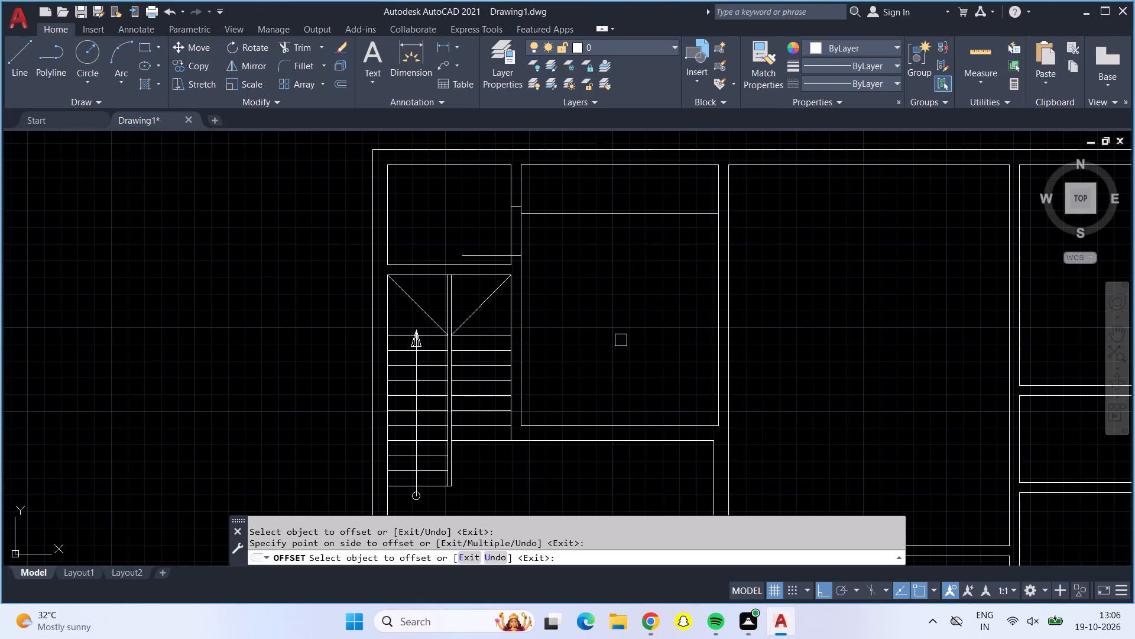
left_click(635, 422)
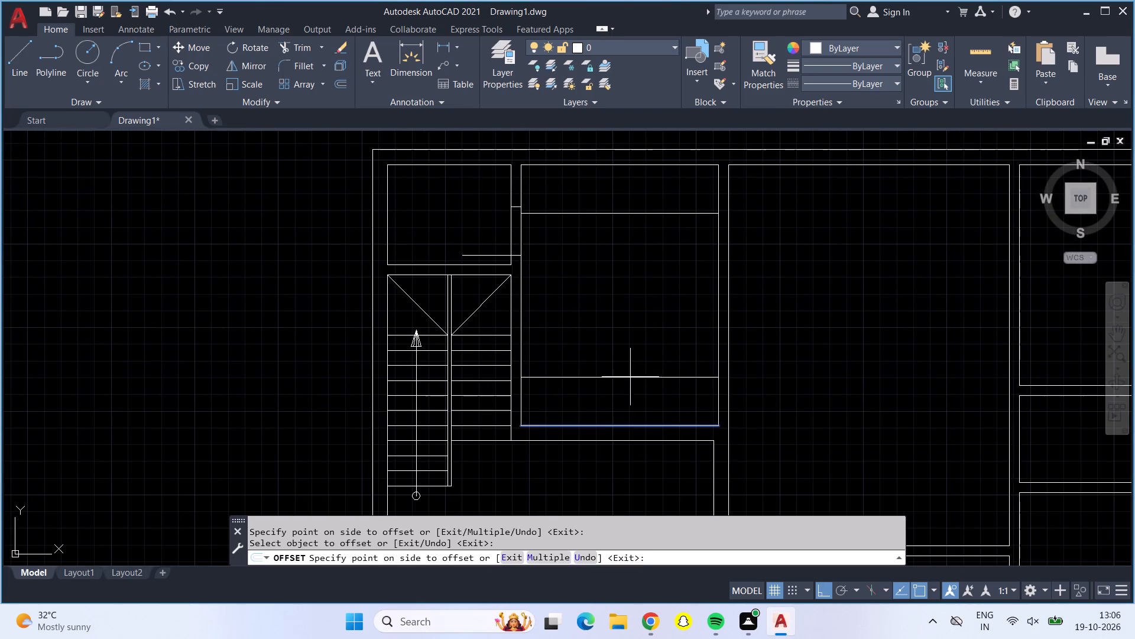
left_click(631, 348)
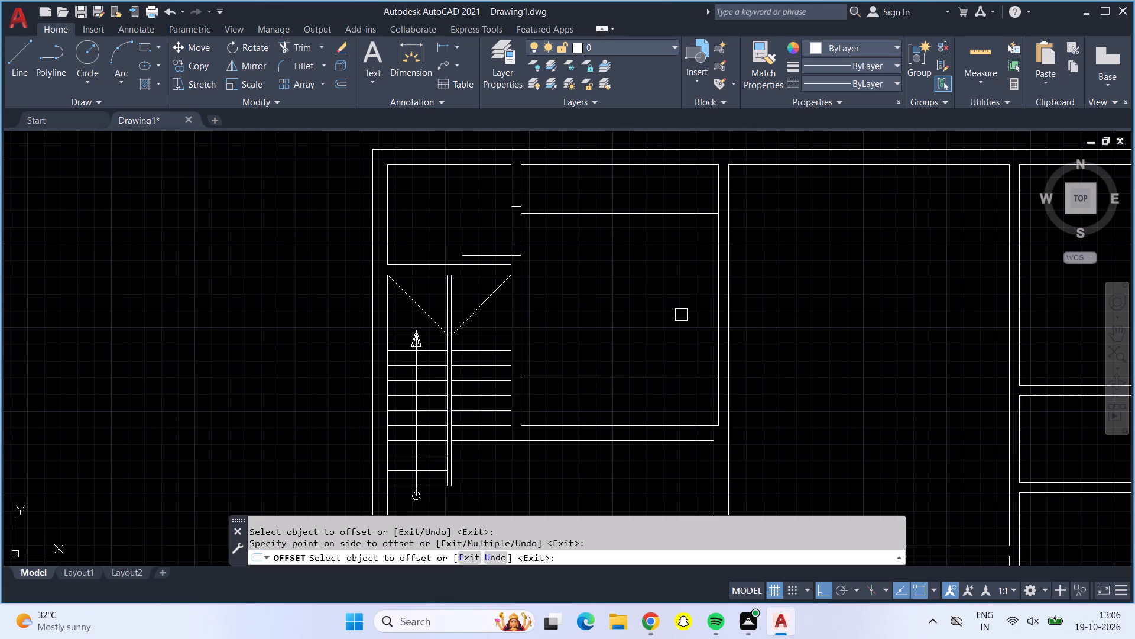
left_click(714, 325)
left_click(630, 296)
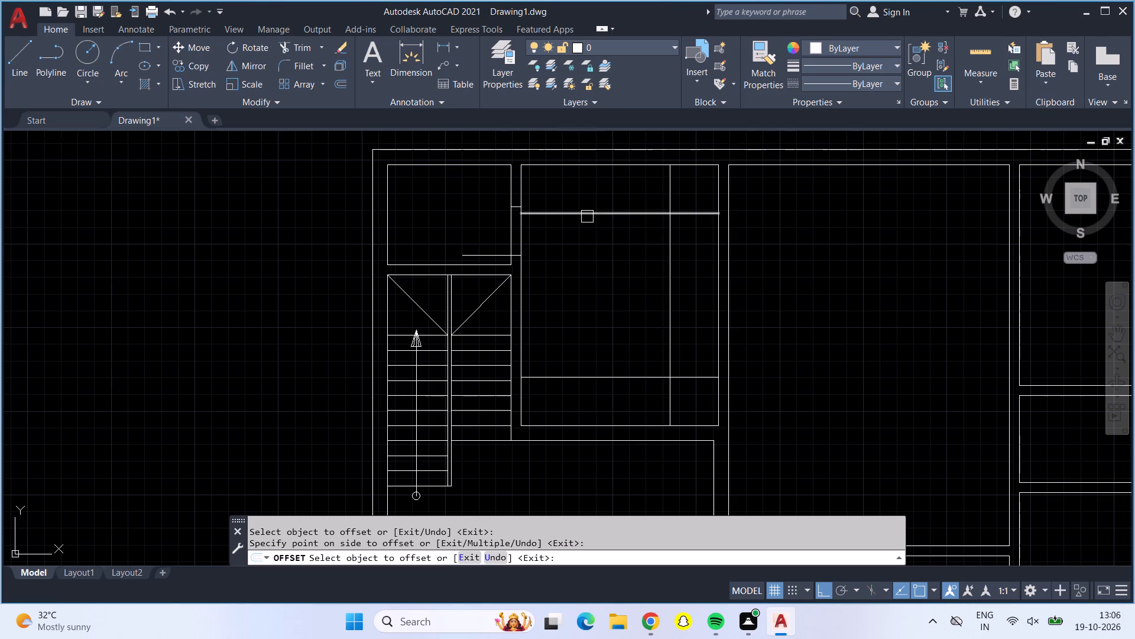
key("Escape")
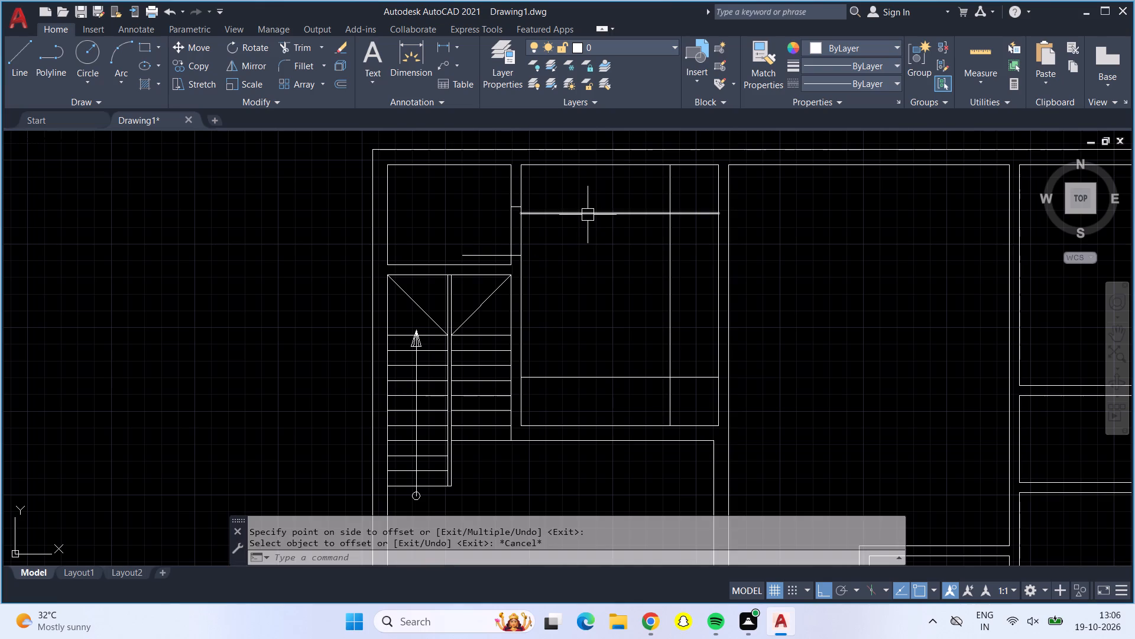
Trim the room's vertical offset line above the upper horizontal offset line.
left_click(588, 215)
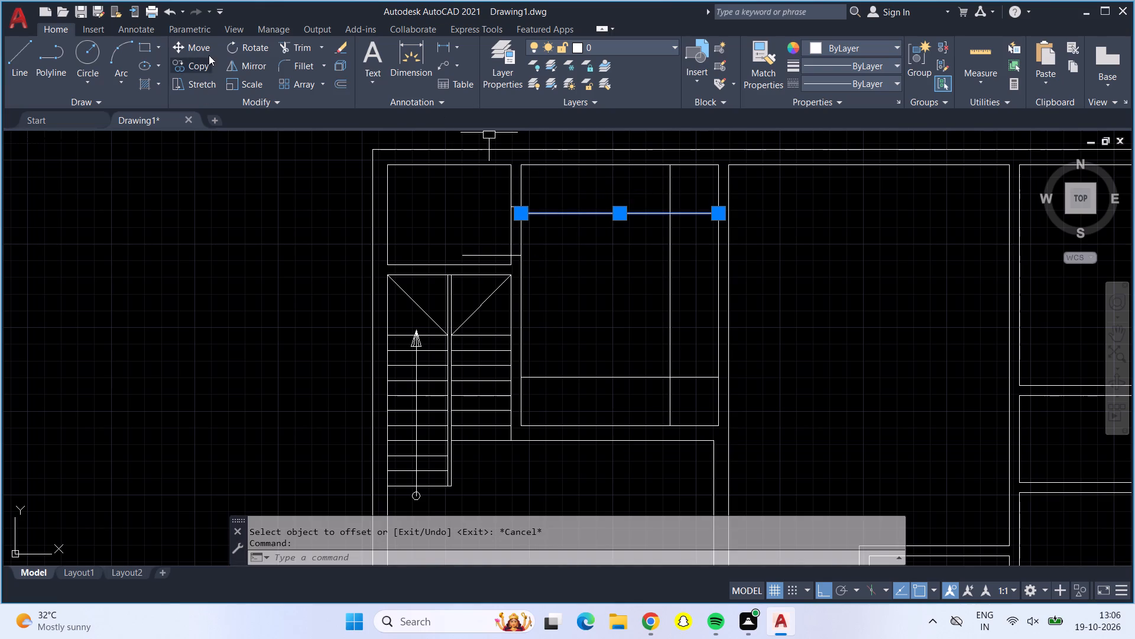
key("Escape")
left_click(296, 49)
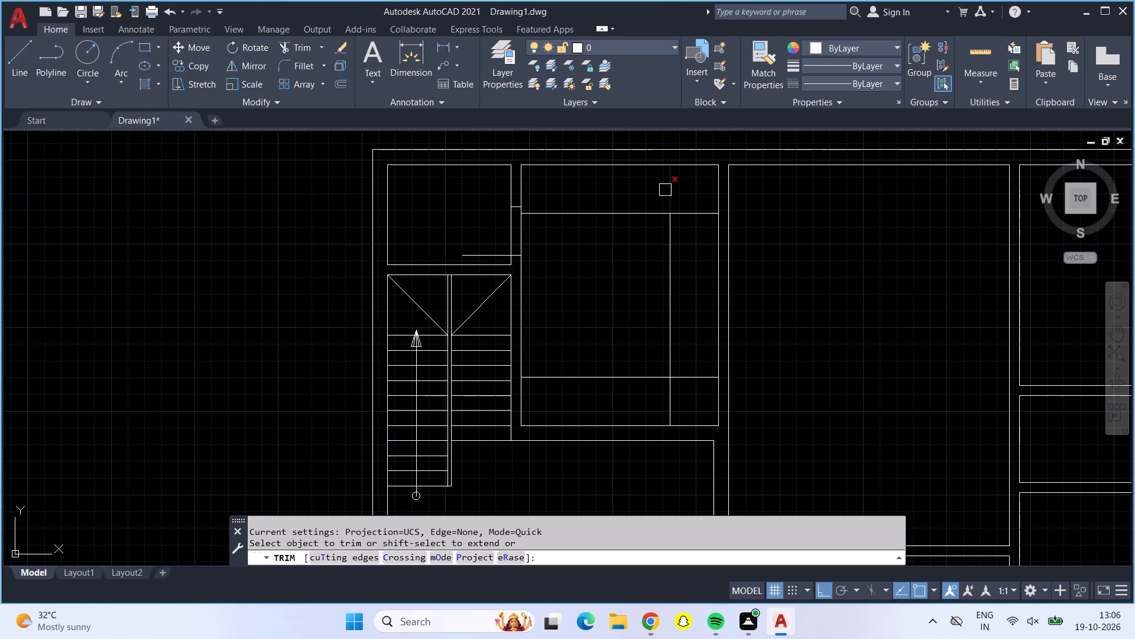
left_click(671, 196)
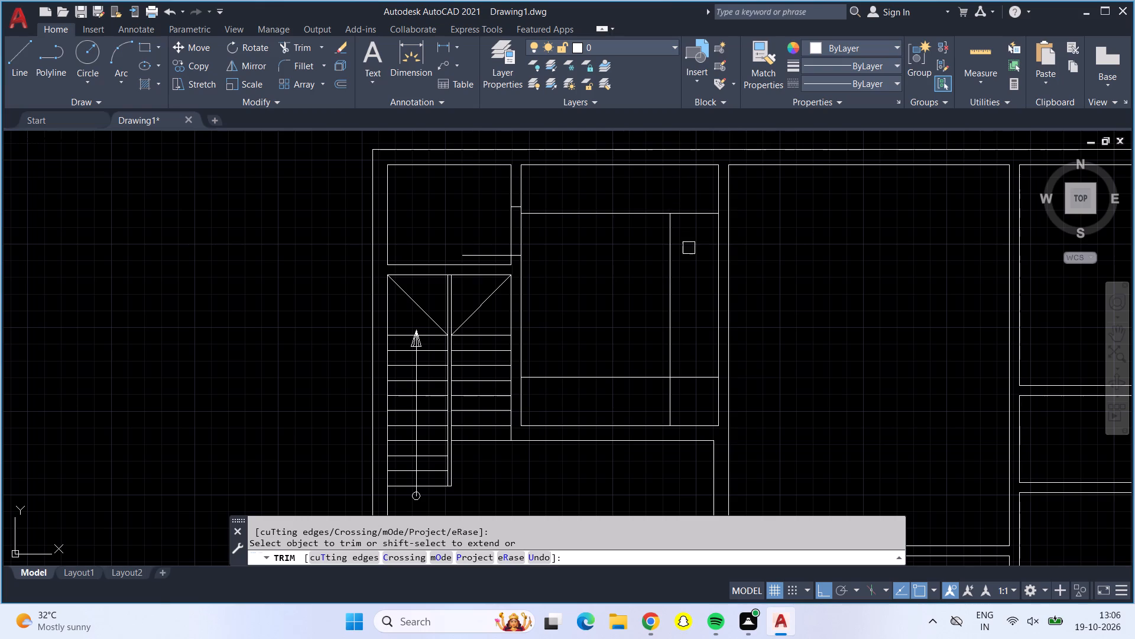
key("Escape")
Offset the room's upper horizontal offset line 2' downward.
key("o")
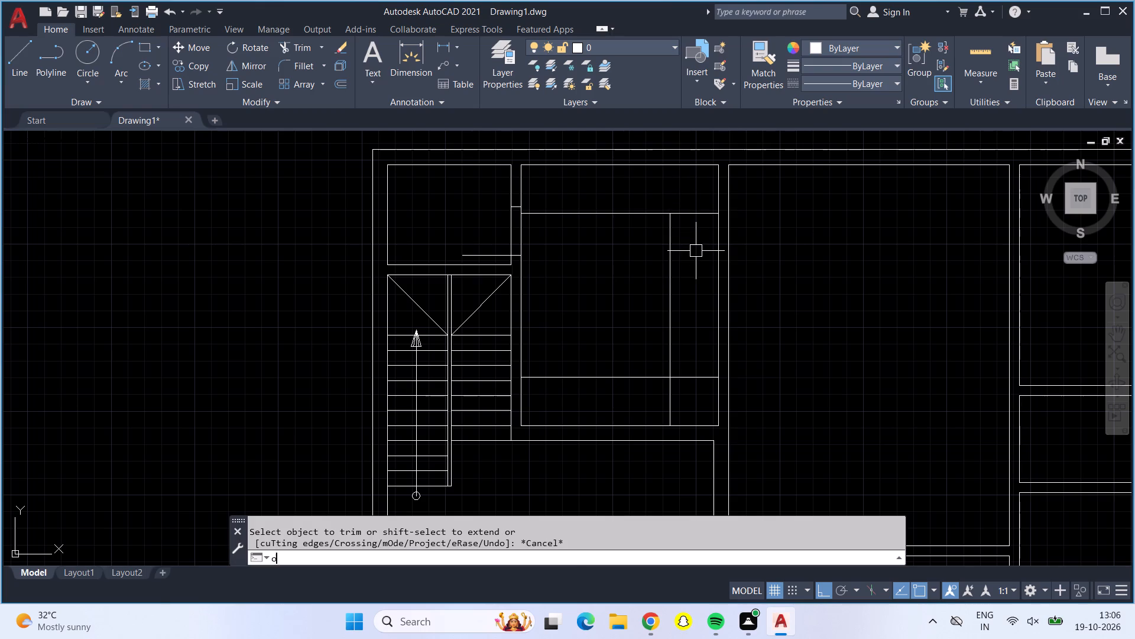
key("Return")
type("2'")
key("Return")
left_click(686, 213)
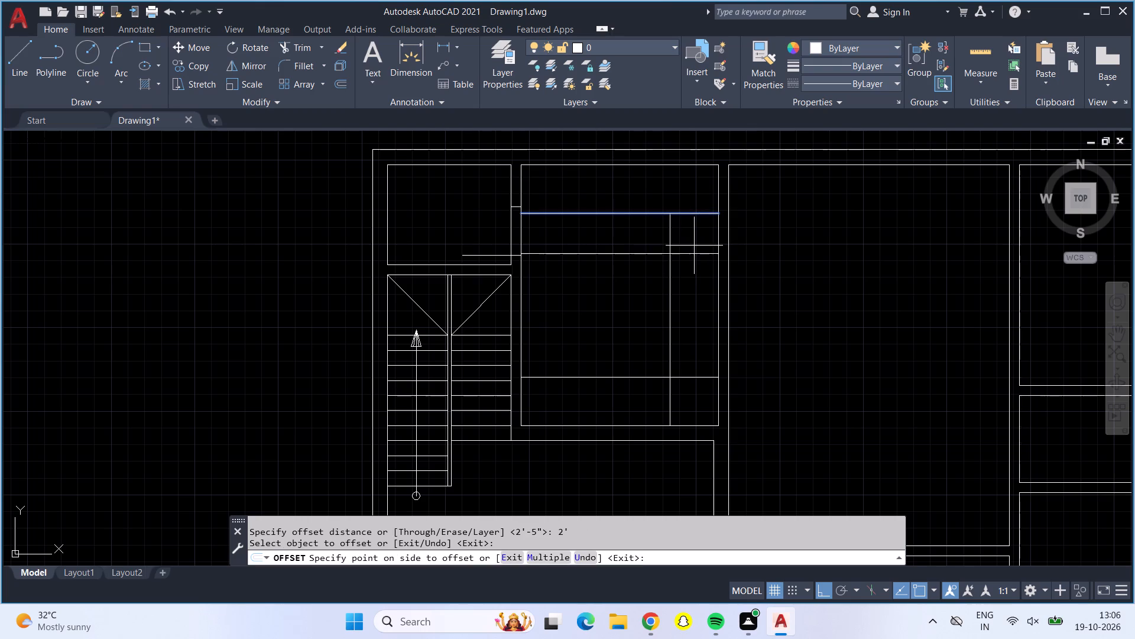
left_click(694, 265)
key("Escape")
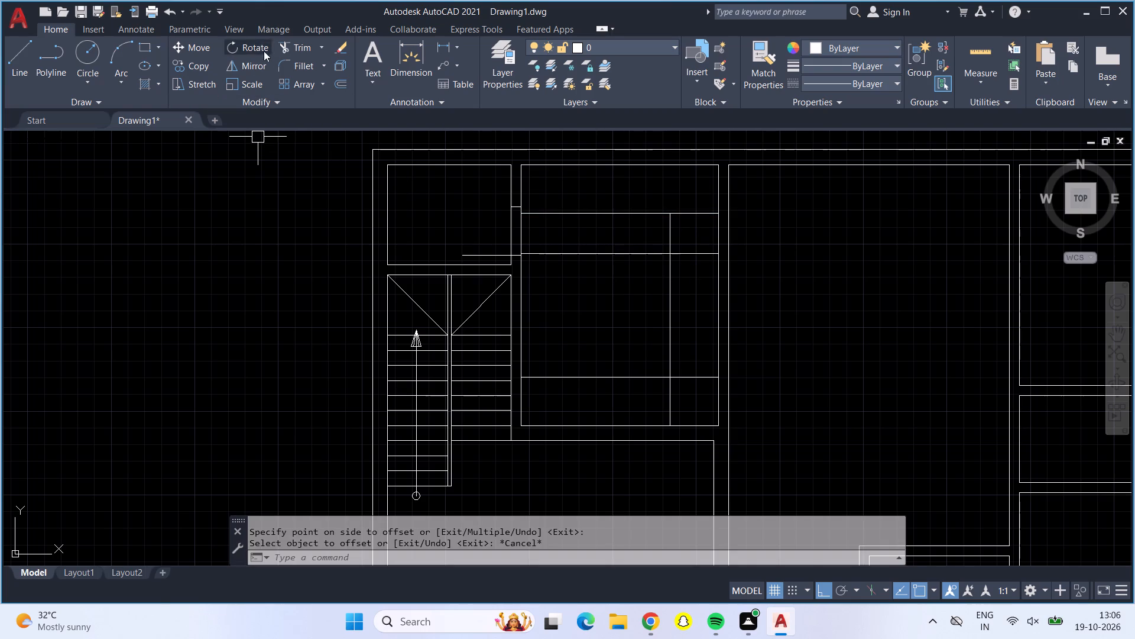
Trim both upper horizontal lines and the overlapping corner ends, leaving an L-shaped outline along the room's right and bottom walls.
left_click(291, 44)
left_click(564, 212)
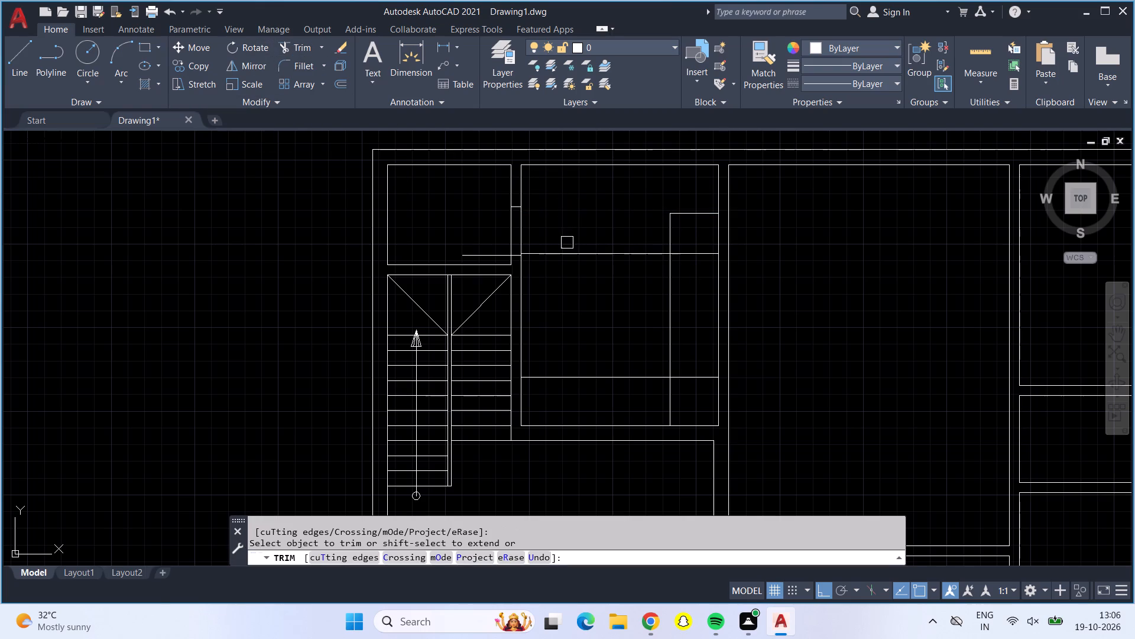
left_click(566, 251)
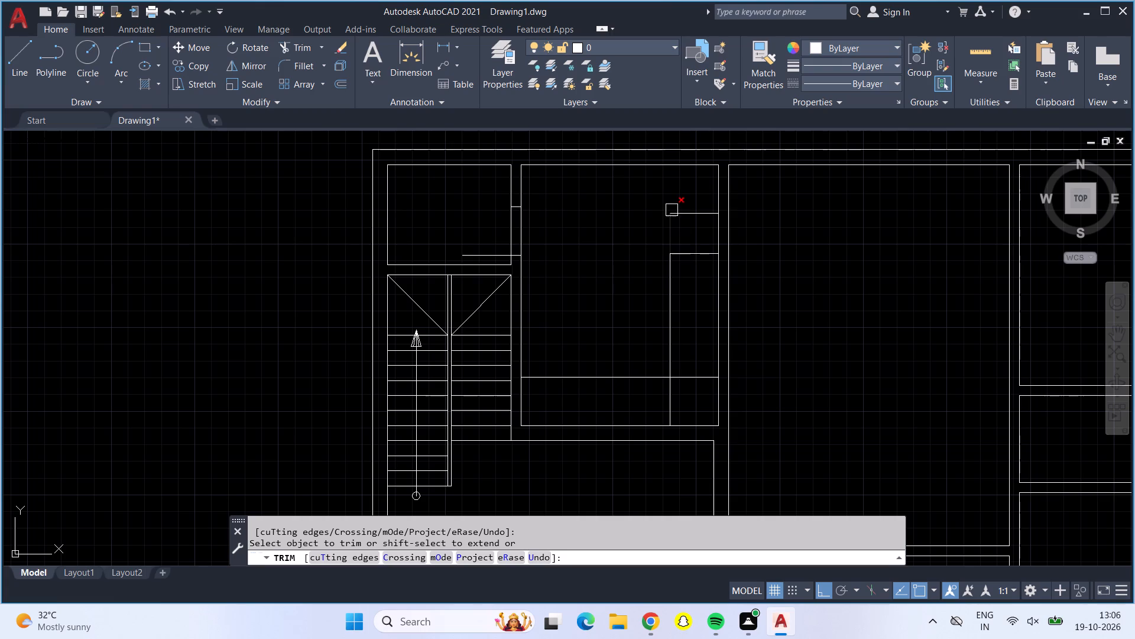
double_click(672, 210)
left_click(682, 212)
left_click(695, 375)
left_click(667, 408)
scroll(622, 315, "down", 2)
scroll(639, 248, "up", 3)
scroll(730, 337, "up", 2)
scroll(730, 337, "down", 4)
middle_click_drag(743, 363, 734, 294)
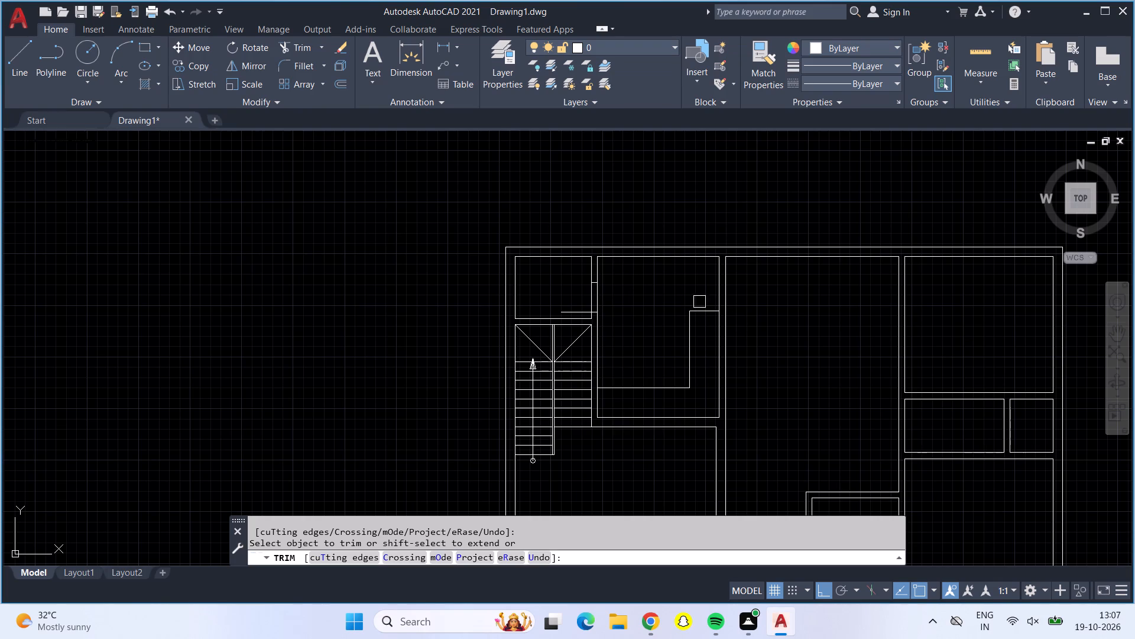
scroll(669, 278, "up", 2)
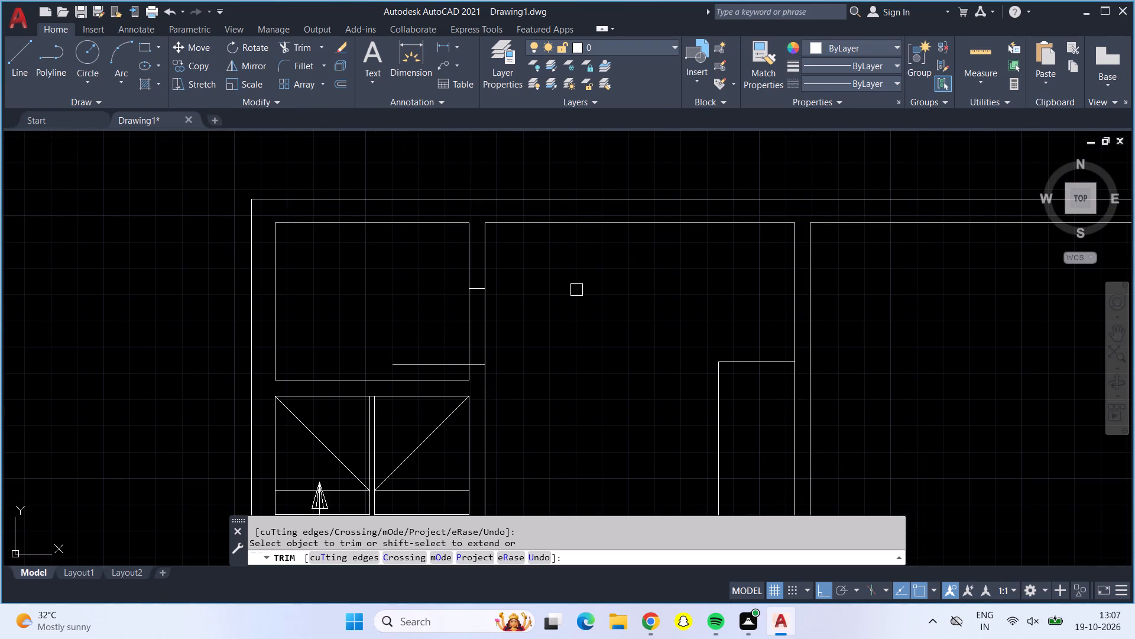
key("Escape")
Offset the same room's top and left wall lines inward by 2'5".
key("o")
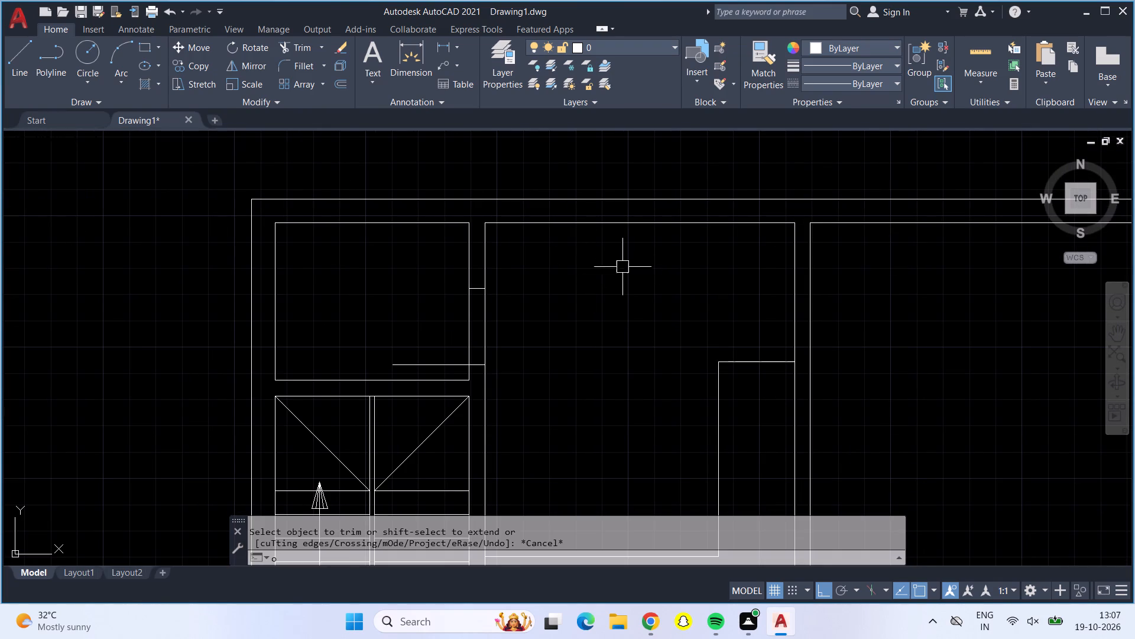
key("Return")
type("2'5\"")
key("Return")
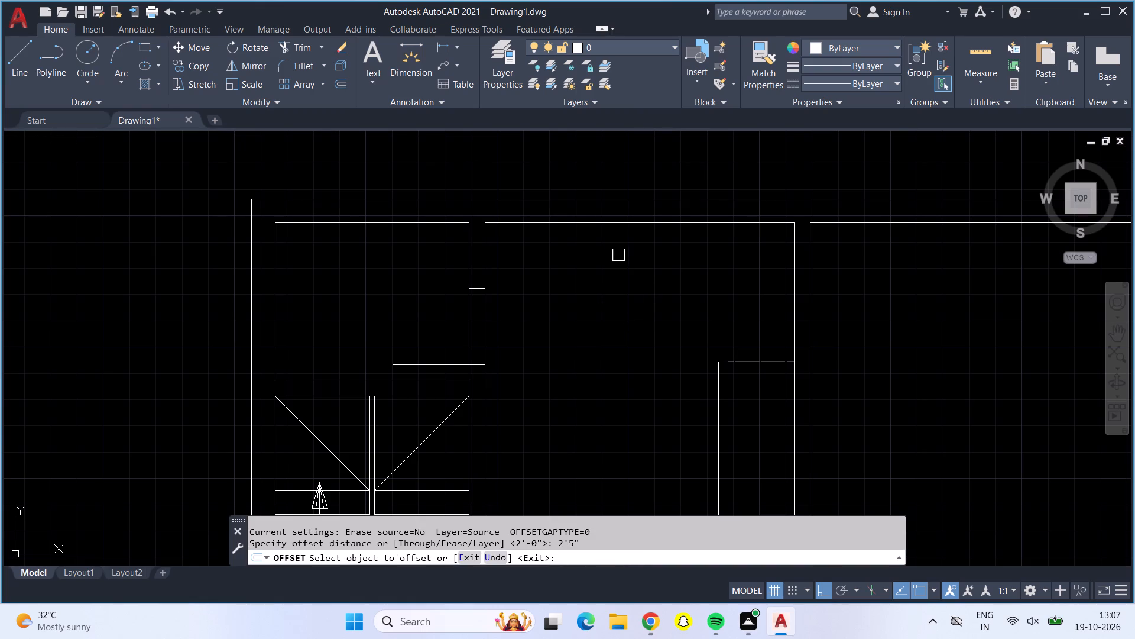
left_click(621, 222)
left_click(618, 295)
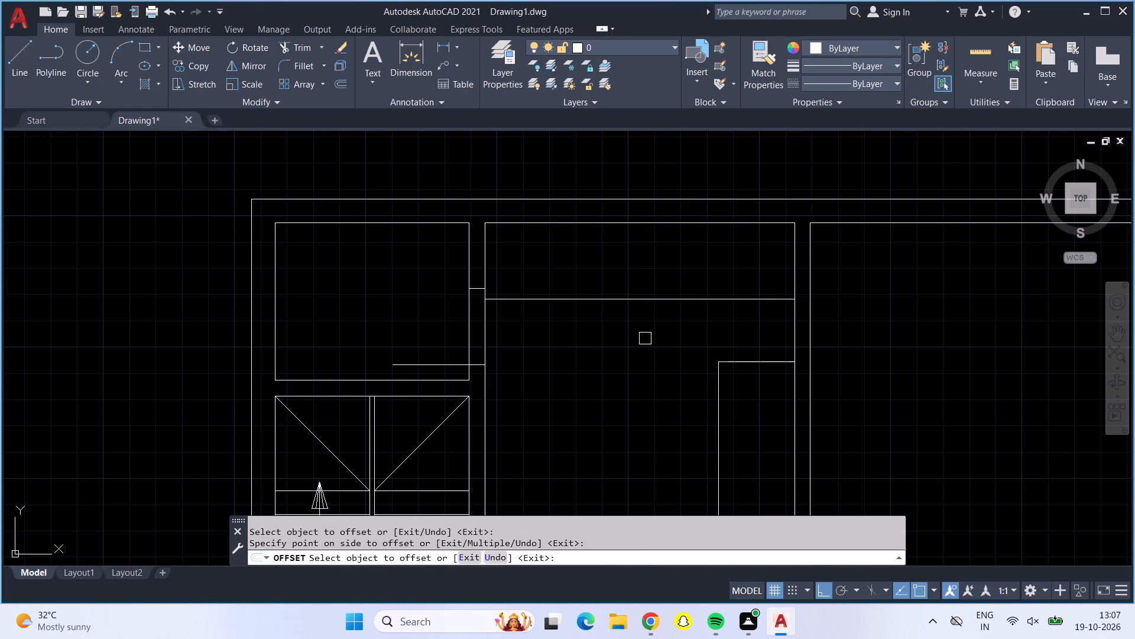
scroll(659, 353, "down", 1)
middle_click_drag(650, 386, 637, 263)
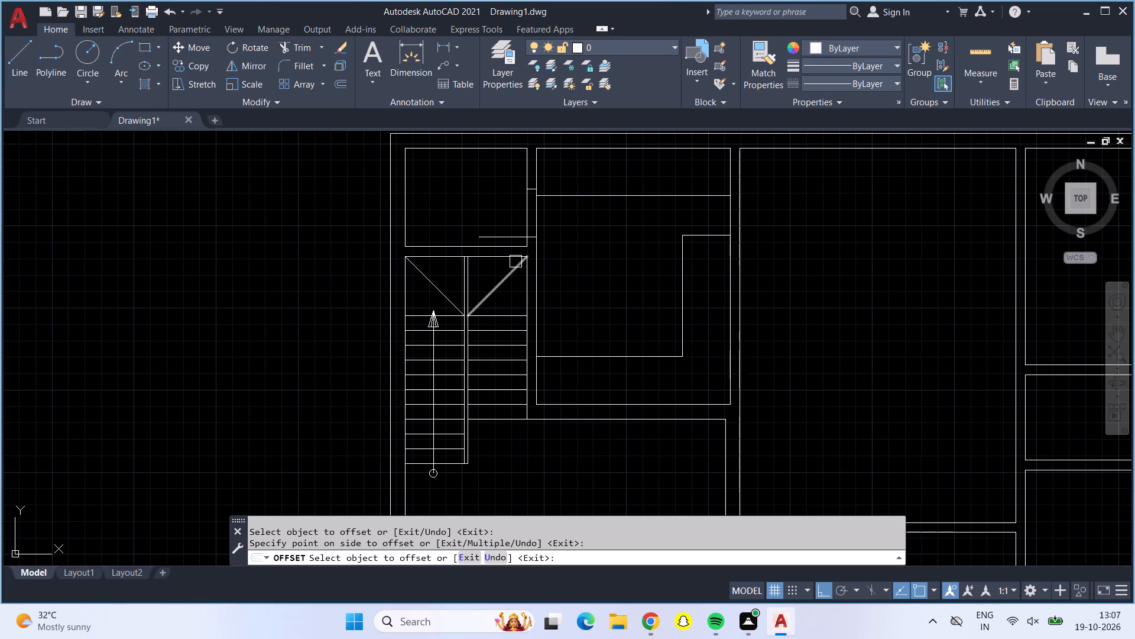
left_click(540, 285)
left_click(601, 292)
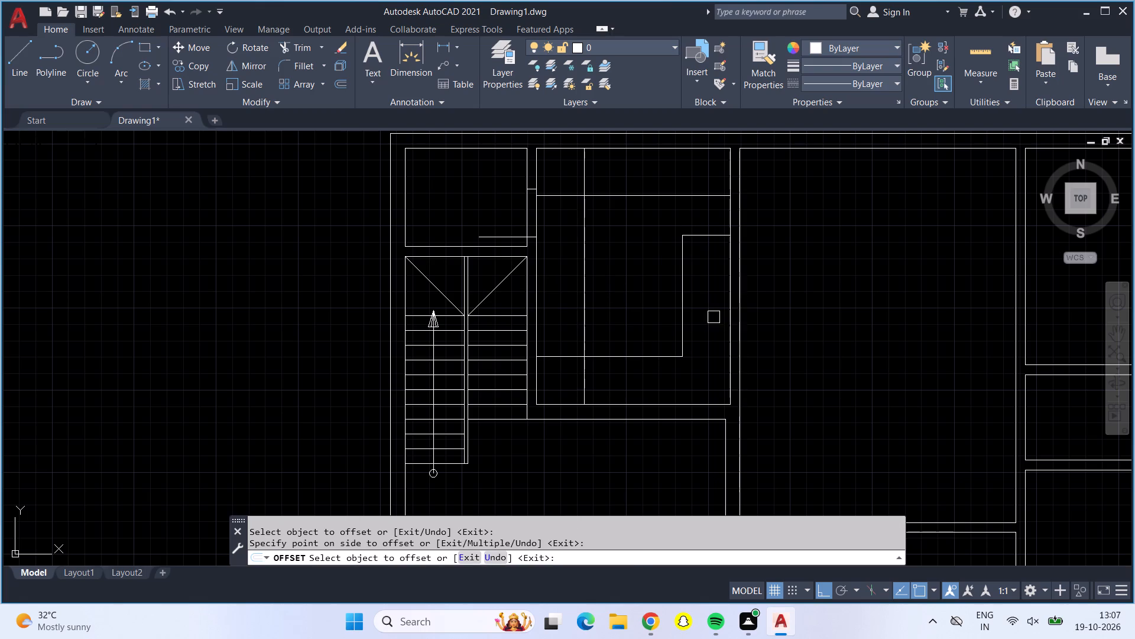
Insert the Toilet - top block from DesignCenter's House Designer blocks into the empty space left of the plan.
key("ctrl+2")
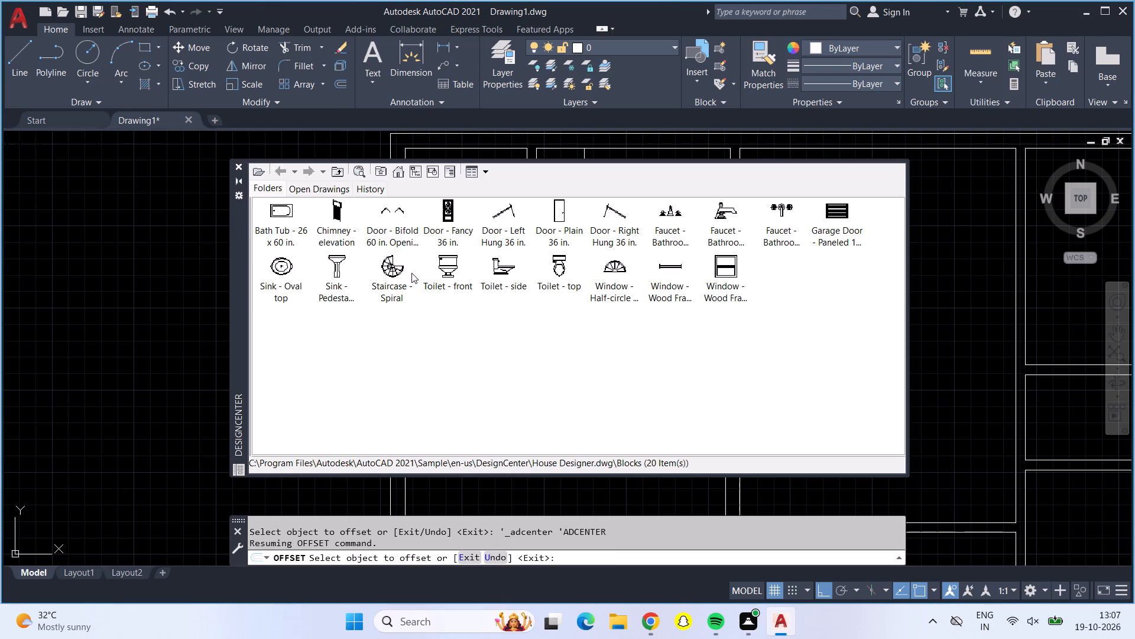
left_click_drag(557, 264, 155, 275)
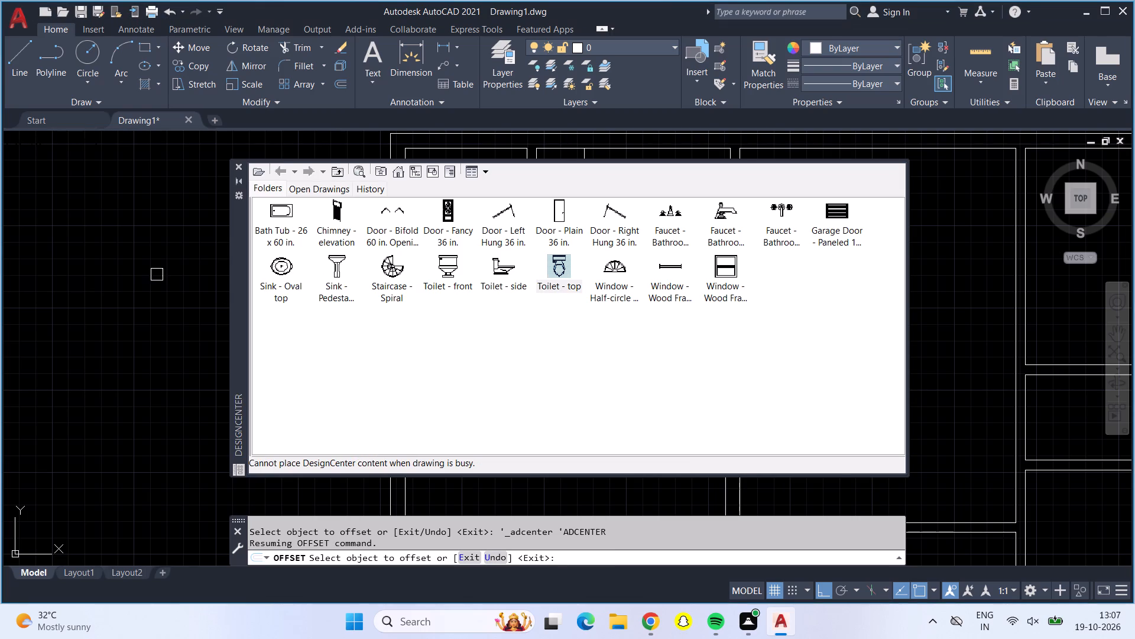
left_click_drag(155, 275, 140, 244)
left_click_drag(557, 259, 92, 259)
key("Escape")
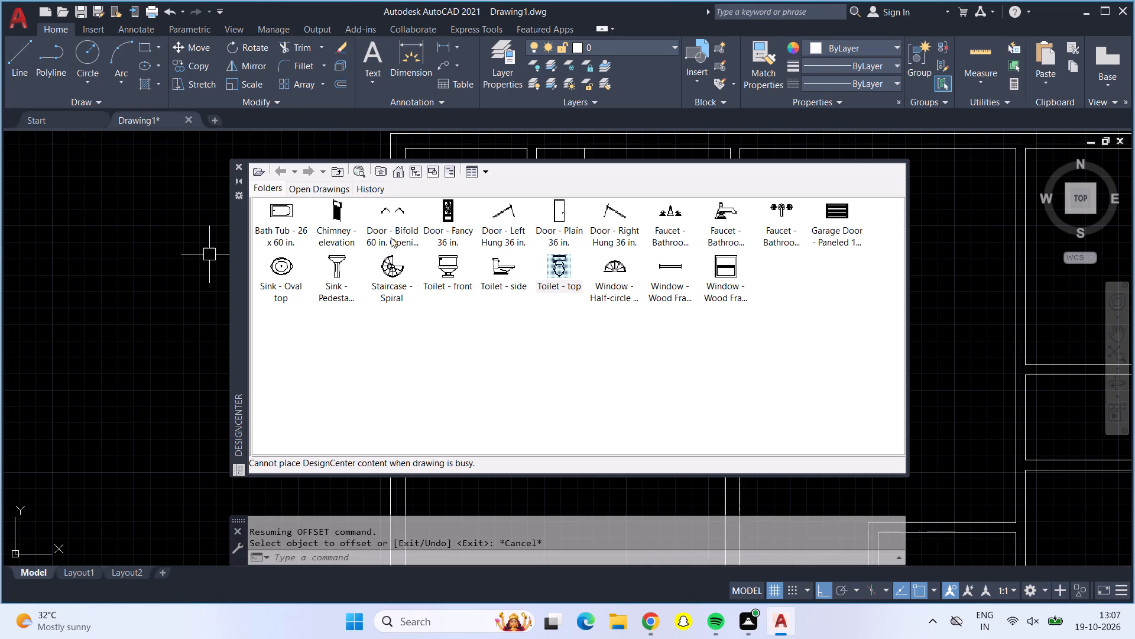
left_click_drag(557, 269, 95, 241)
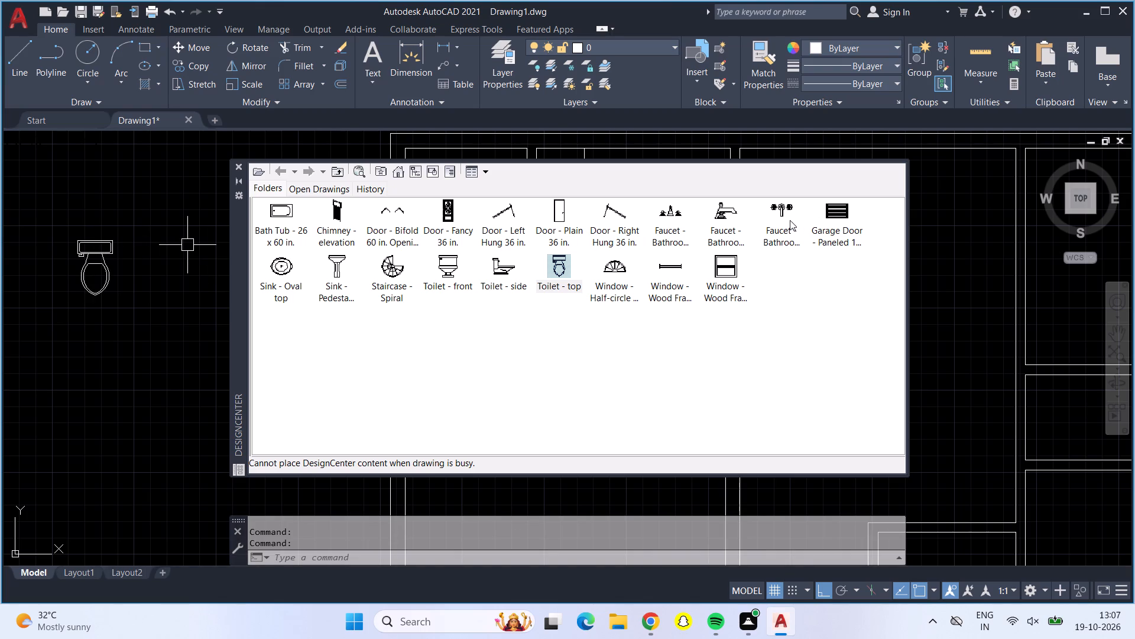
Insert the top-view bathroom faucet block just right of the toilet, outside the plan.
left_click_drag(778, 210, 140, 267)
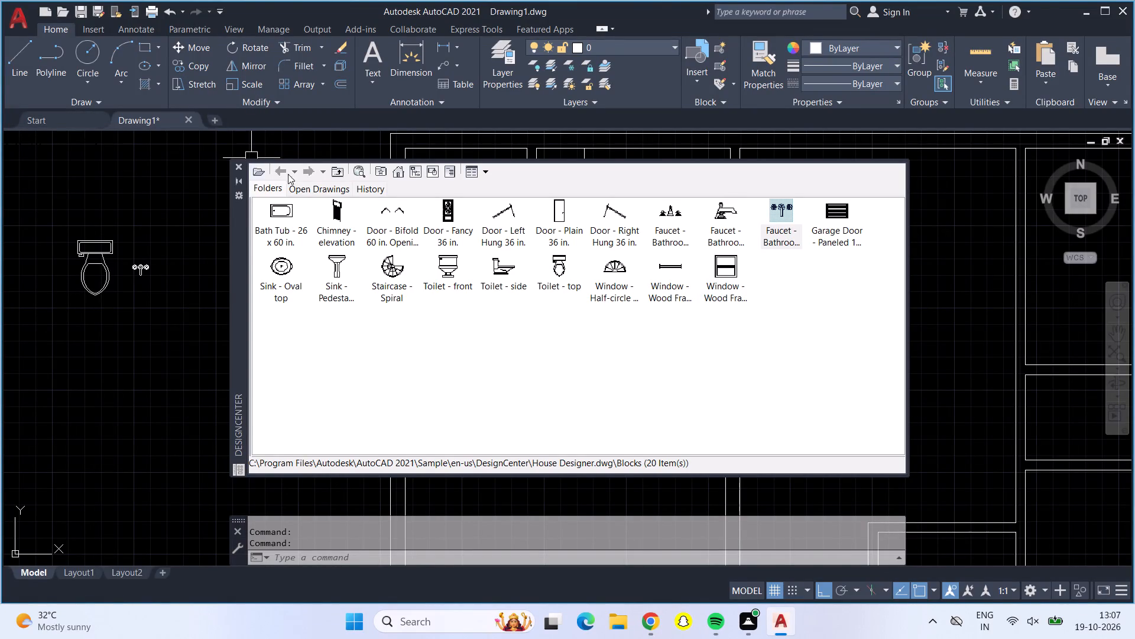
Open the Blocks collection of Home - Space Planner.dwg in DesignCenter.
left_click(400, 166)
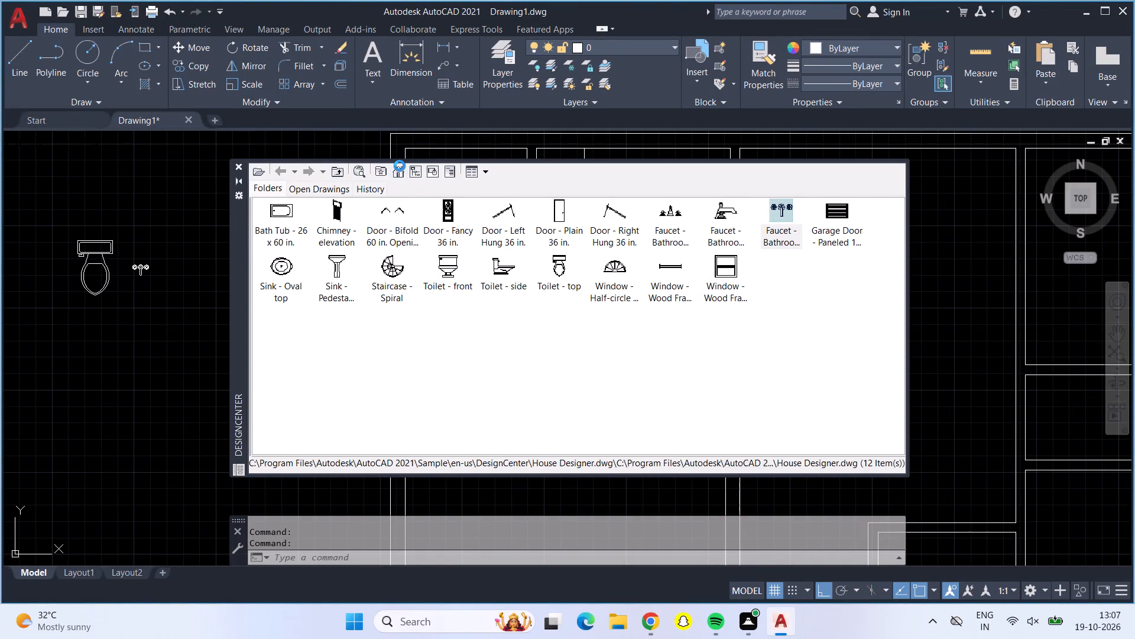
double_click(392, 217)
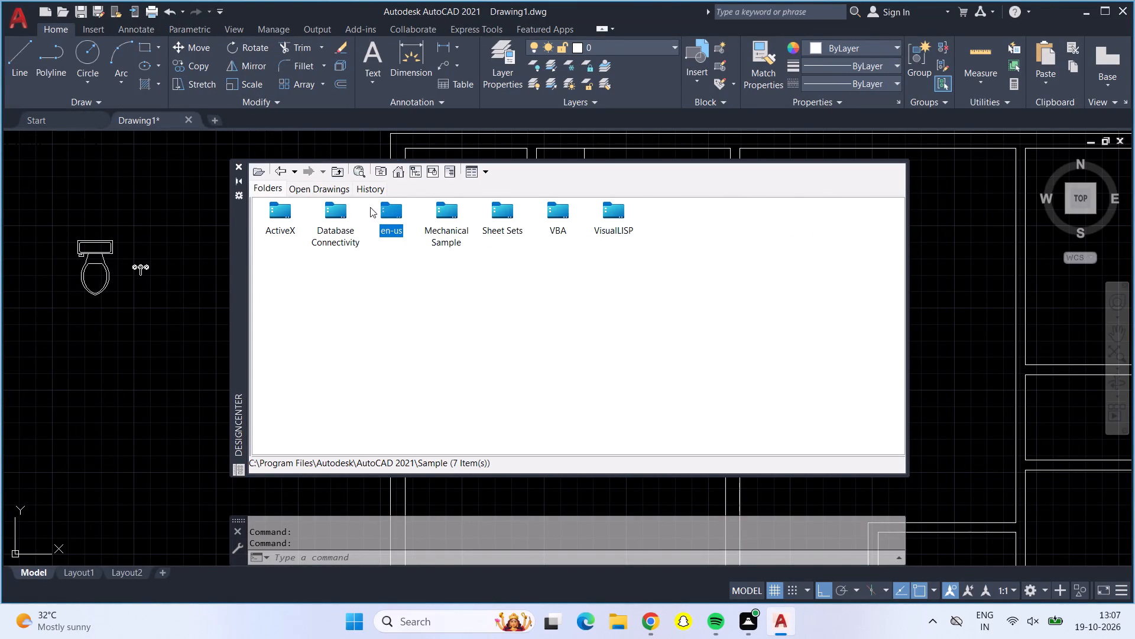
double_click(383, 214)
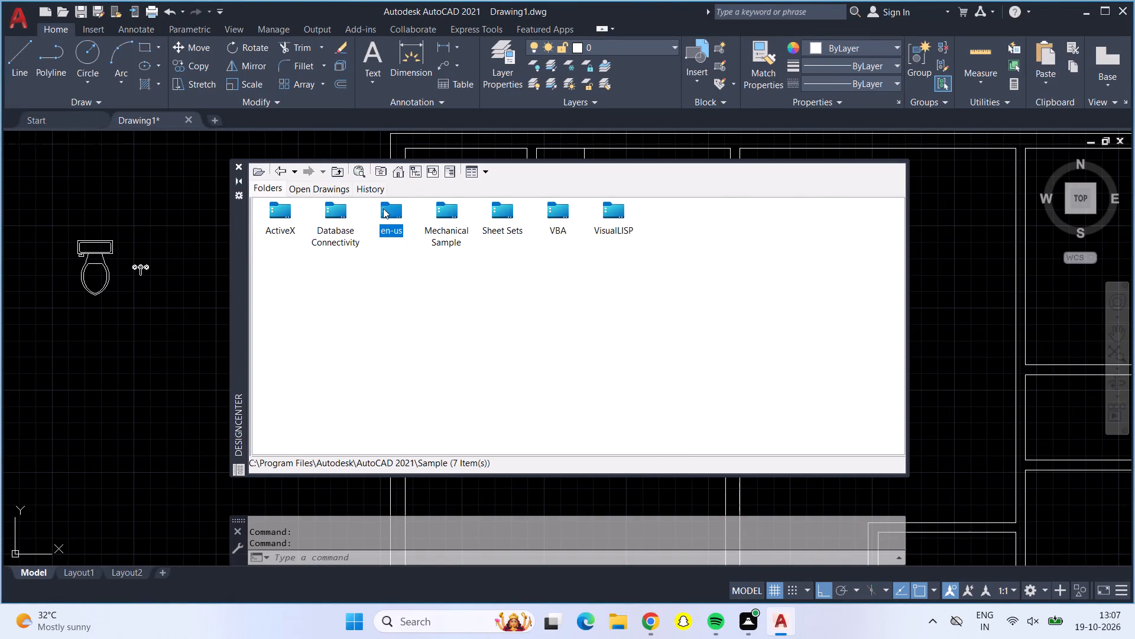
double_click(383, 208)
double_click(287, 221)
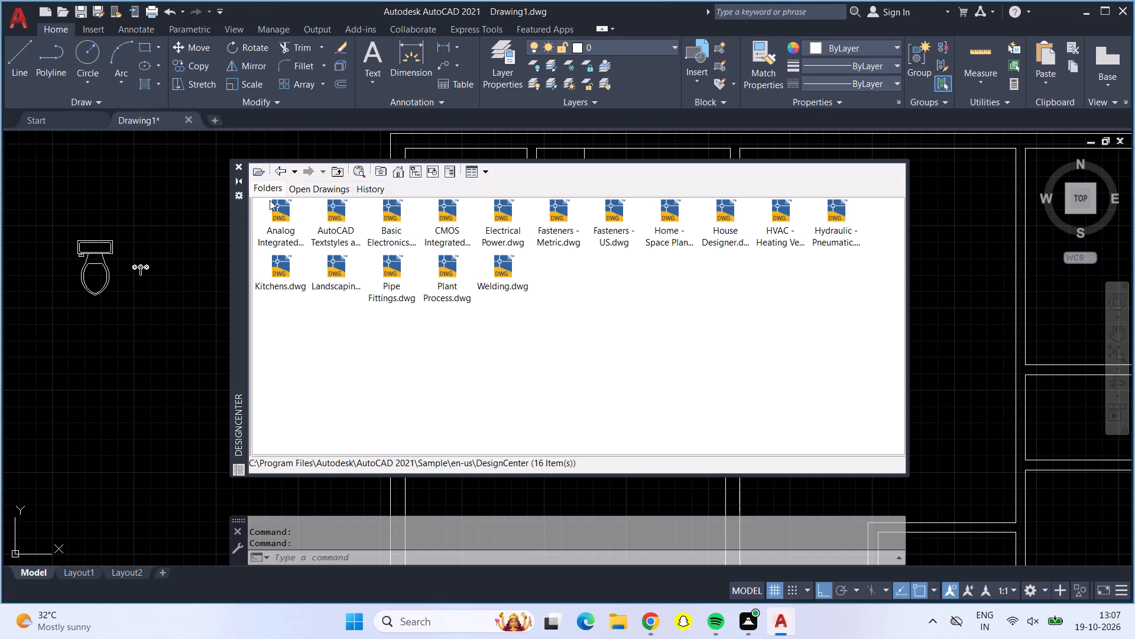
double_click(715, 218)
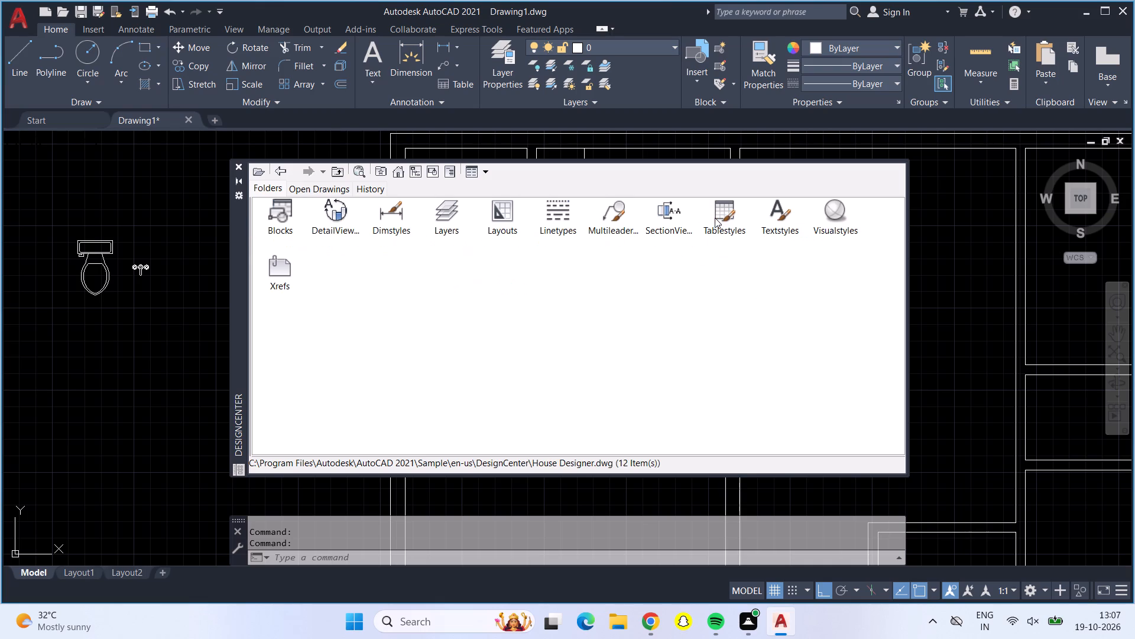
left_click(270, 212)
left_click(270, 208)
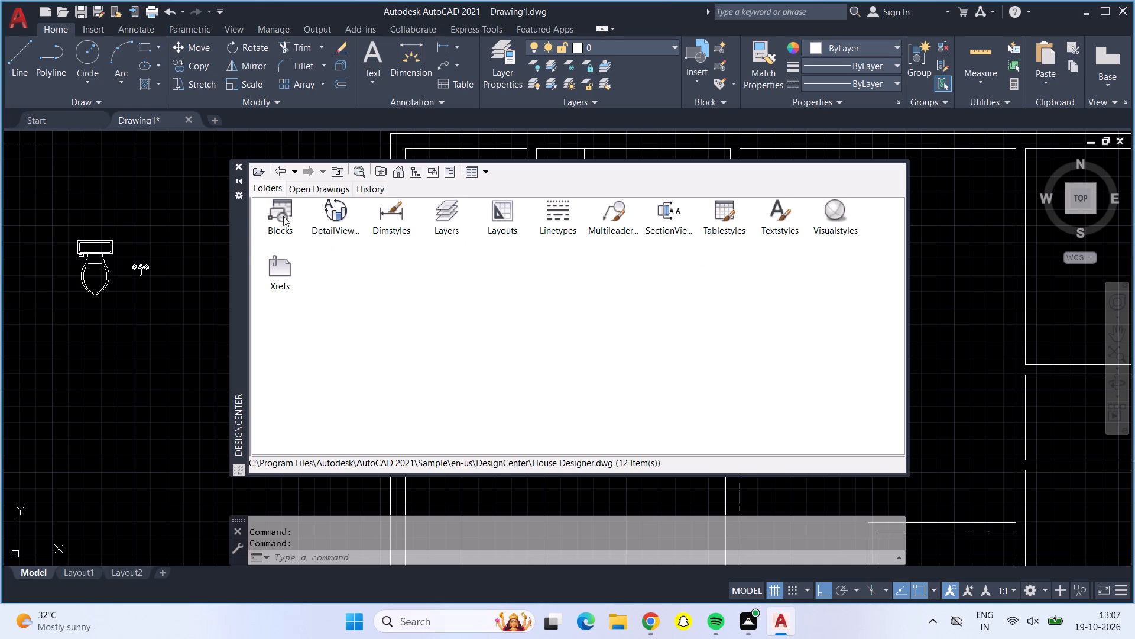
double_click(283, 216)
double_click(284, 169)
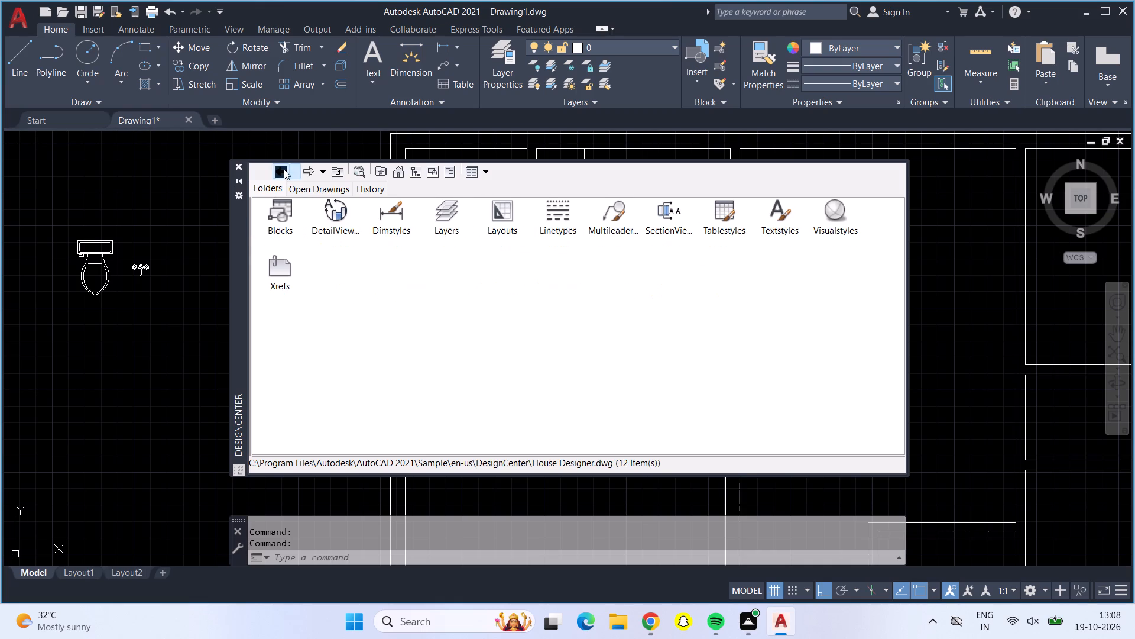
left_click(284, 169)
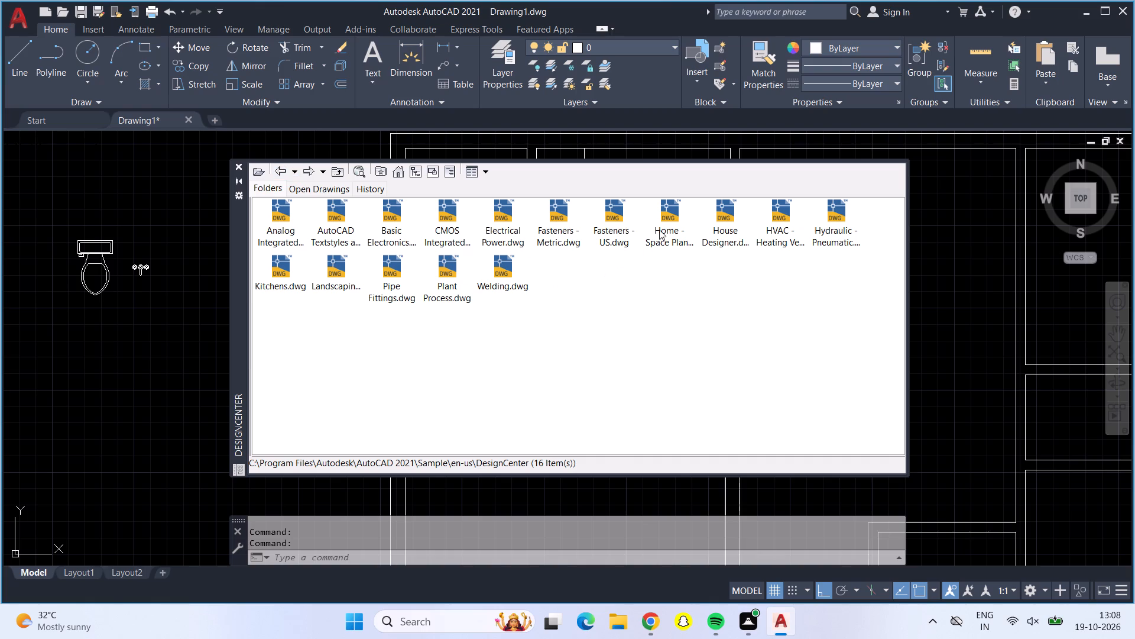
left_click(666, 227)
double_click(666, 227)
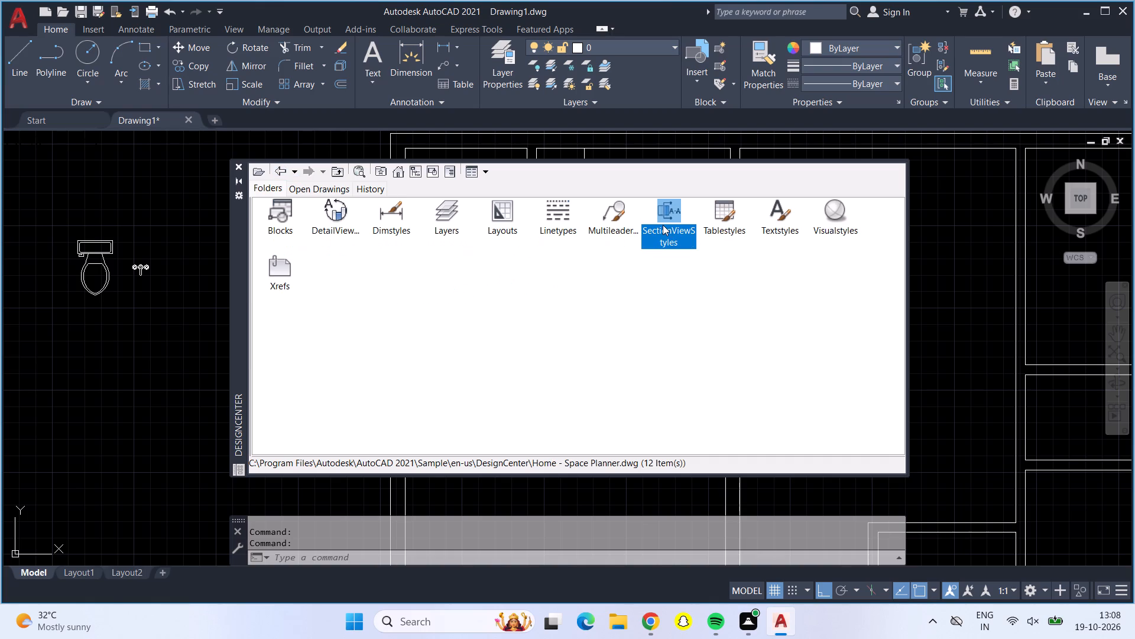
double_click(274, 215)
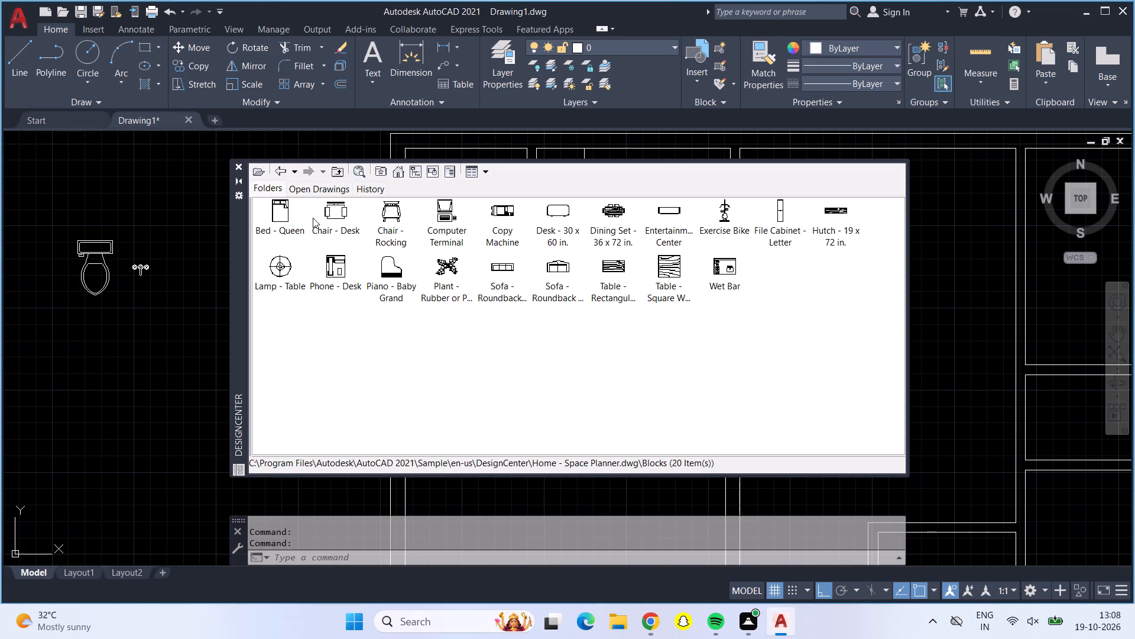
Insert the Bed - Queen block below the toilet, outside the plan, with a Lamp - Table block on each side of its head.
left_click_drag(287, 212, 139, 289)
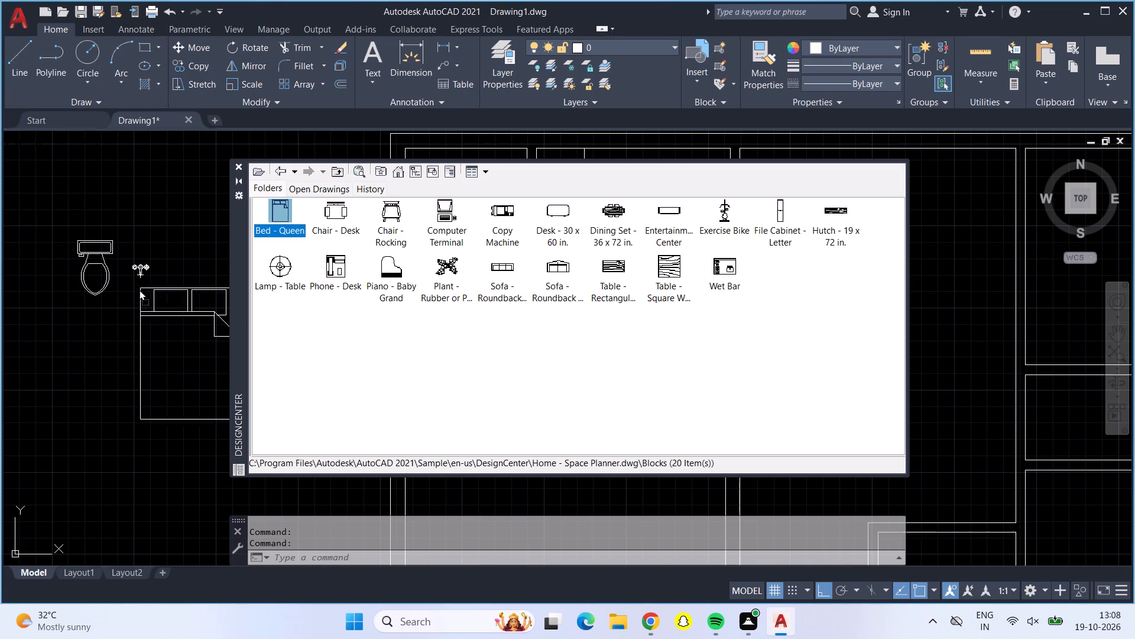
left_click_drag(139, 289, 54, 330)
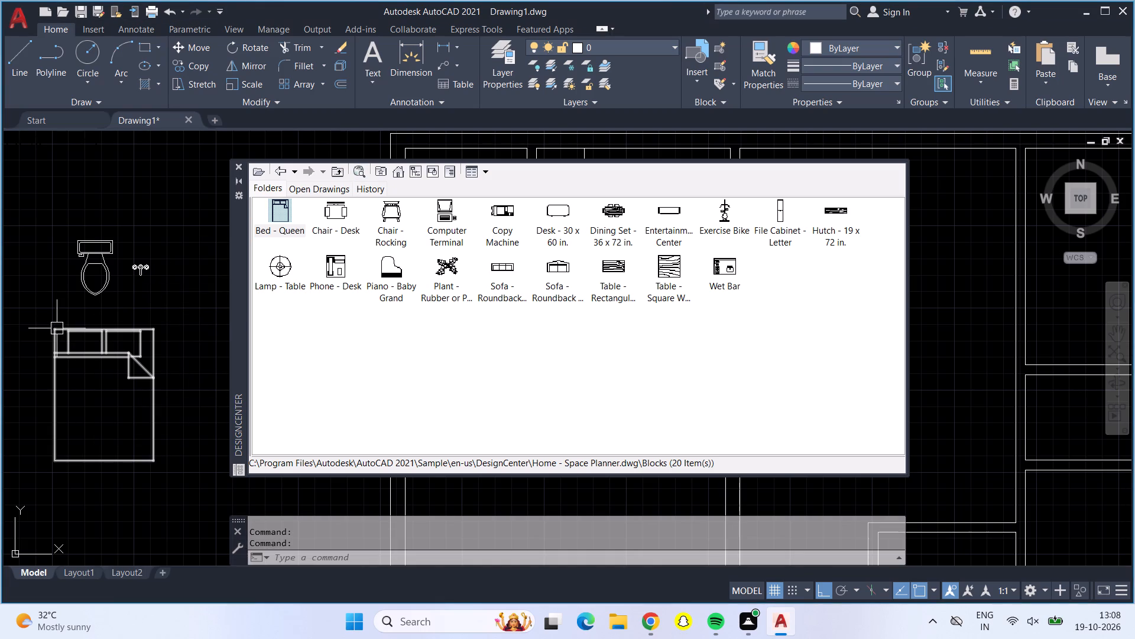
left_click_drag(282, 266, 188, 339)
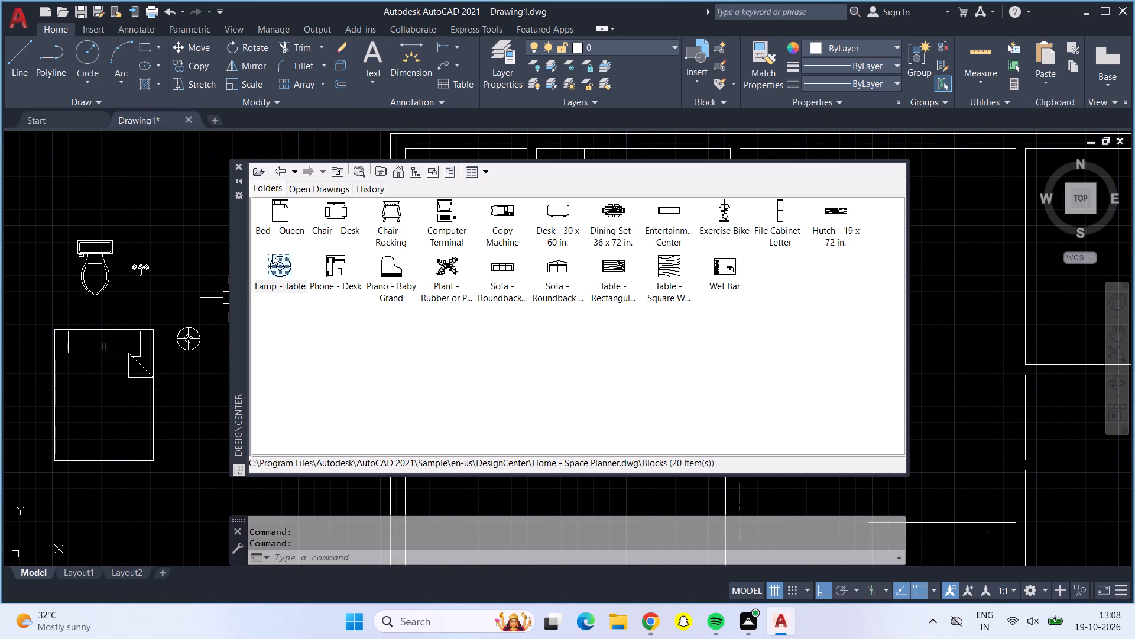
left_click_drag(272, 254, 32, 347)
Insert three Sofa - Roundback 7 ft. blocks around the toilet and bed in the space left of the plan.
left_click_drag(504, 270, 249, 201)
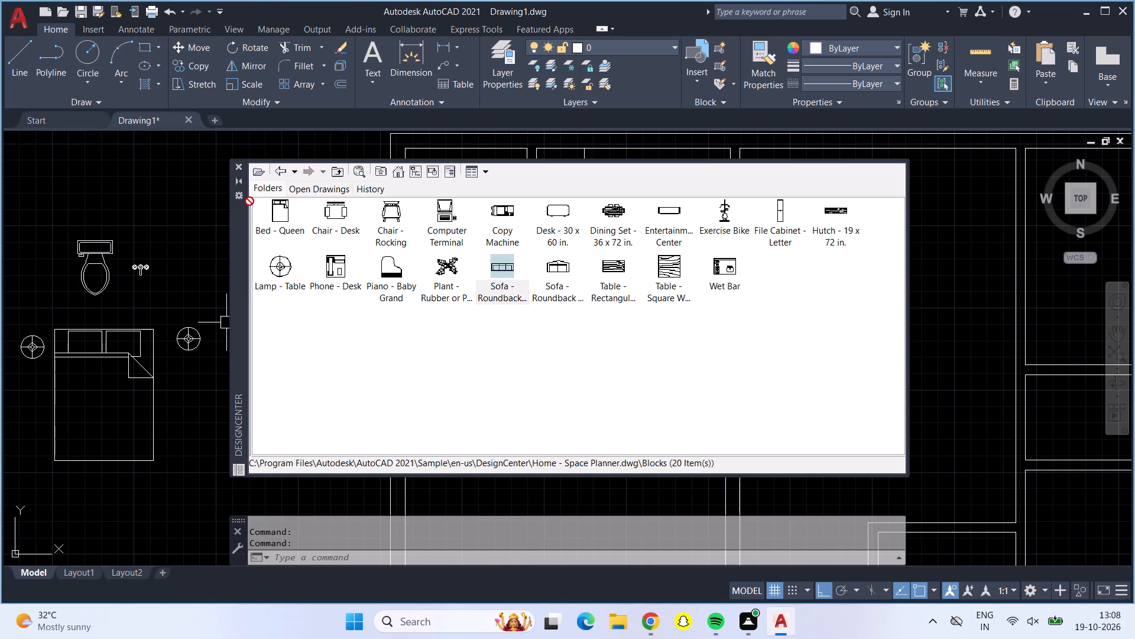
left_click_drag(249, 201, 141, 140)
left_click_drag(495, 269, 214, 247)
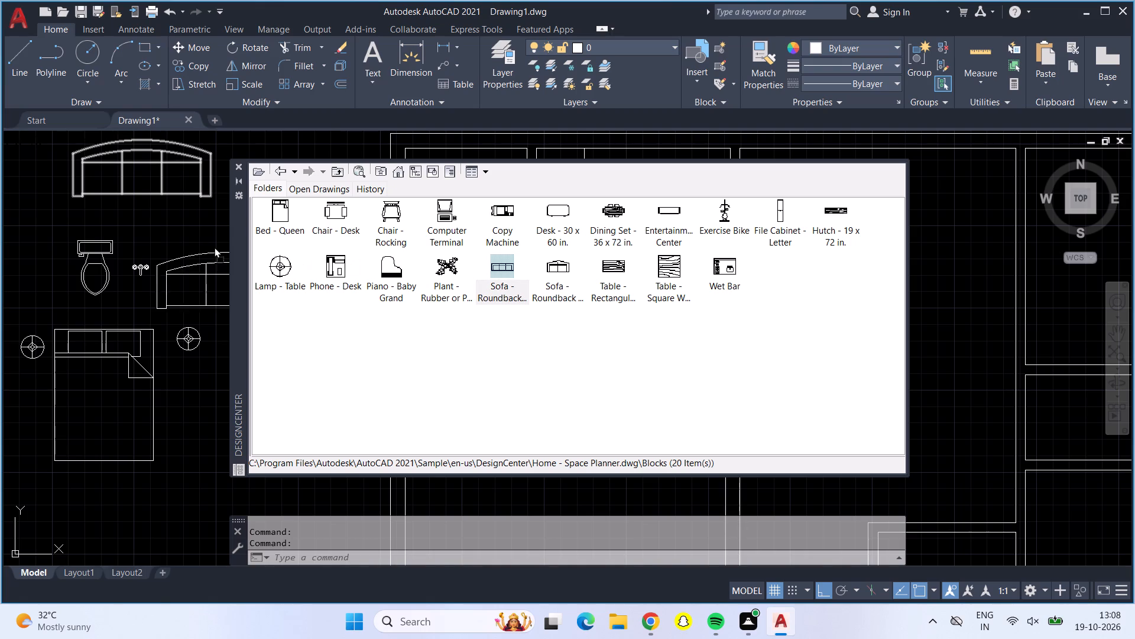
left_click_drag(214, 247, 183, 220)
left_click_drag(501, 267, 264, 274)
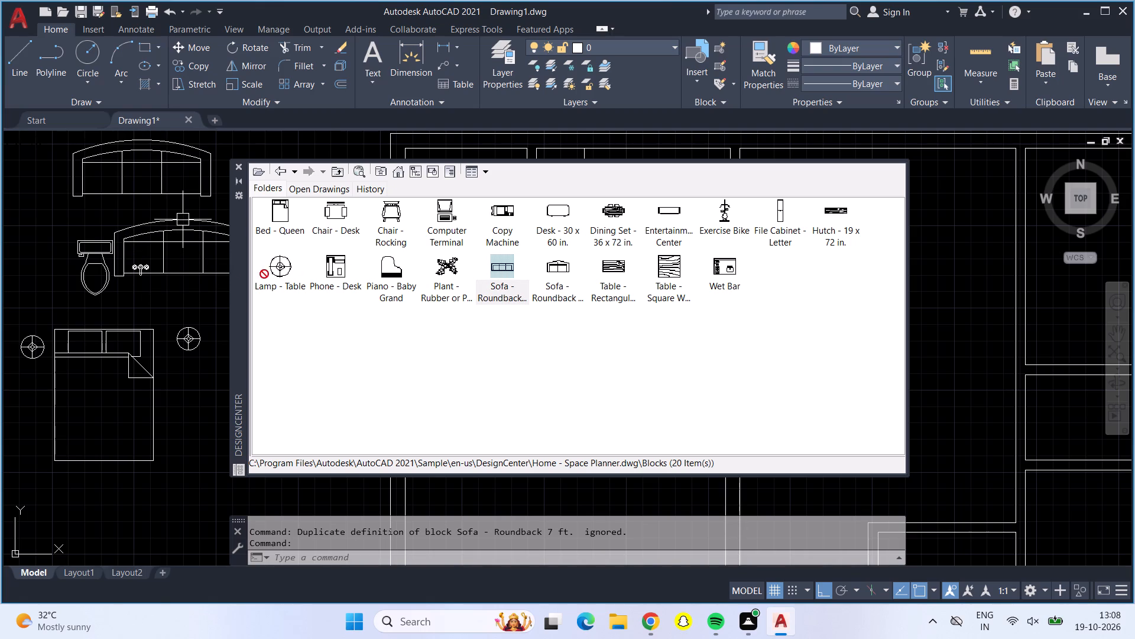
left_click_drag(264, 274, 122, 277)
Insert the rectangular table block over the bed outside the plan, and close DesignCenter.
left_click_drag(618, 267, 53, 377)
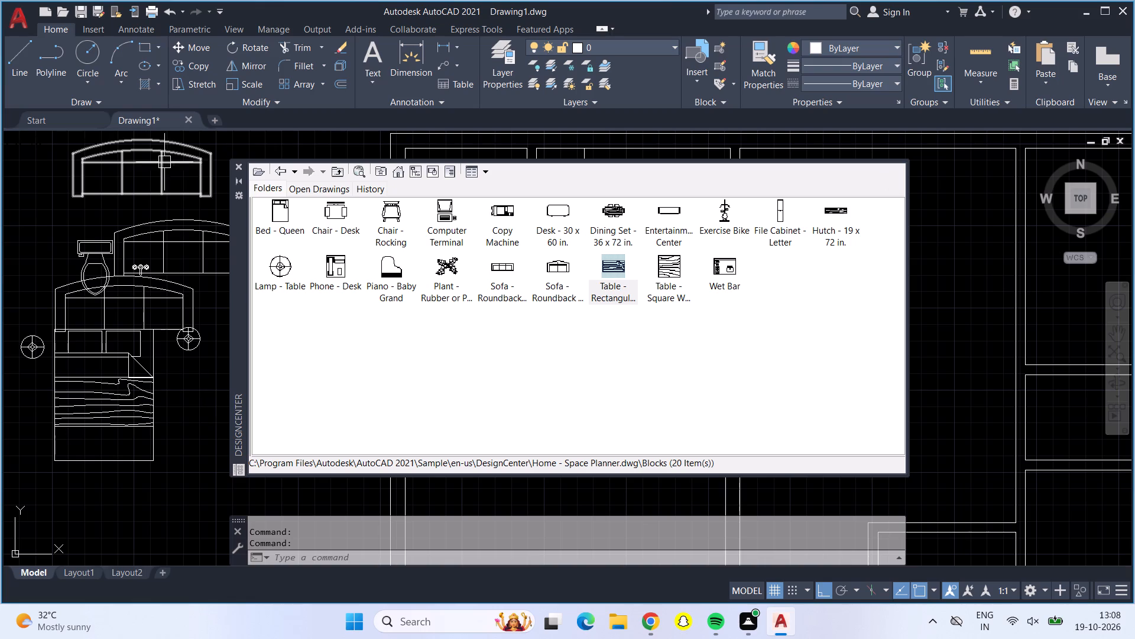
left_click(240, 168)
Trim the left end of the room's upper horizontal counter line back to the vertical counter line.
scroll(329, 195, "down", 1)
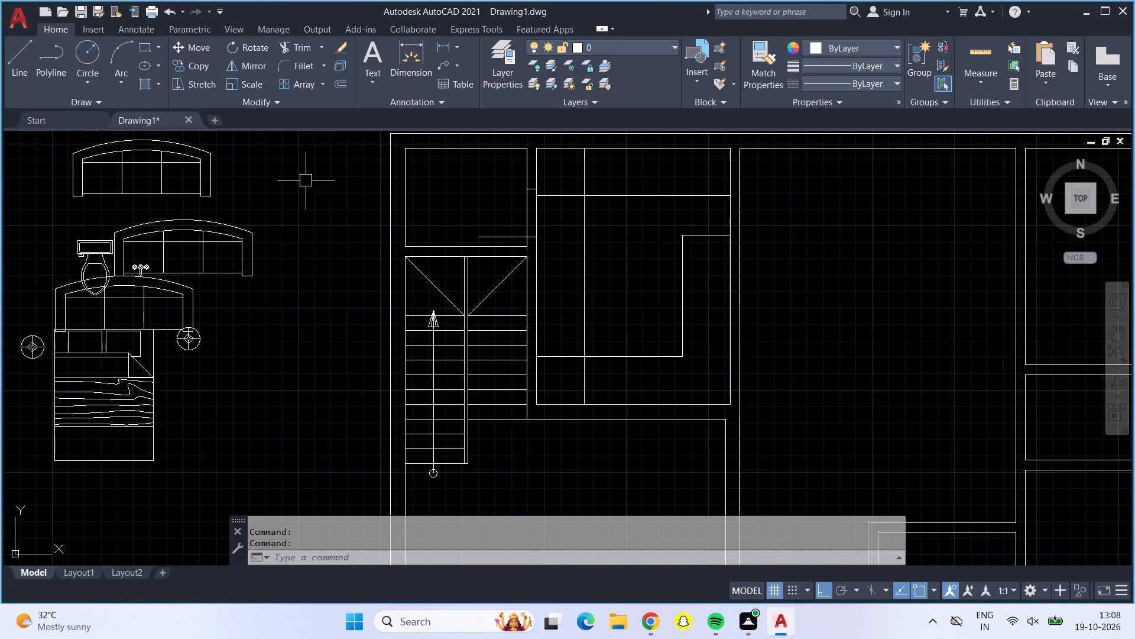
scroll(316, 187, "down", 1)
scroll(517, 263, "up", 1)
middle_click_drag(555, 242, 589, 408)
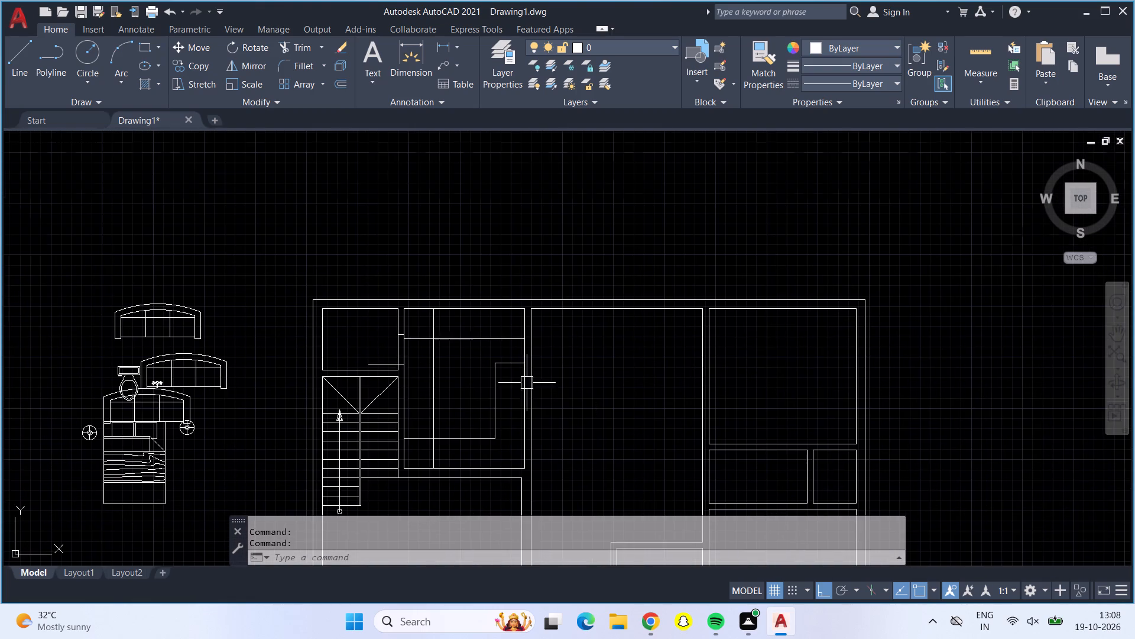
scroll(419, 334, "up", 4)
scroll(446, 333, "down", 1)
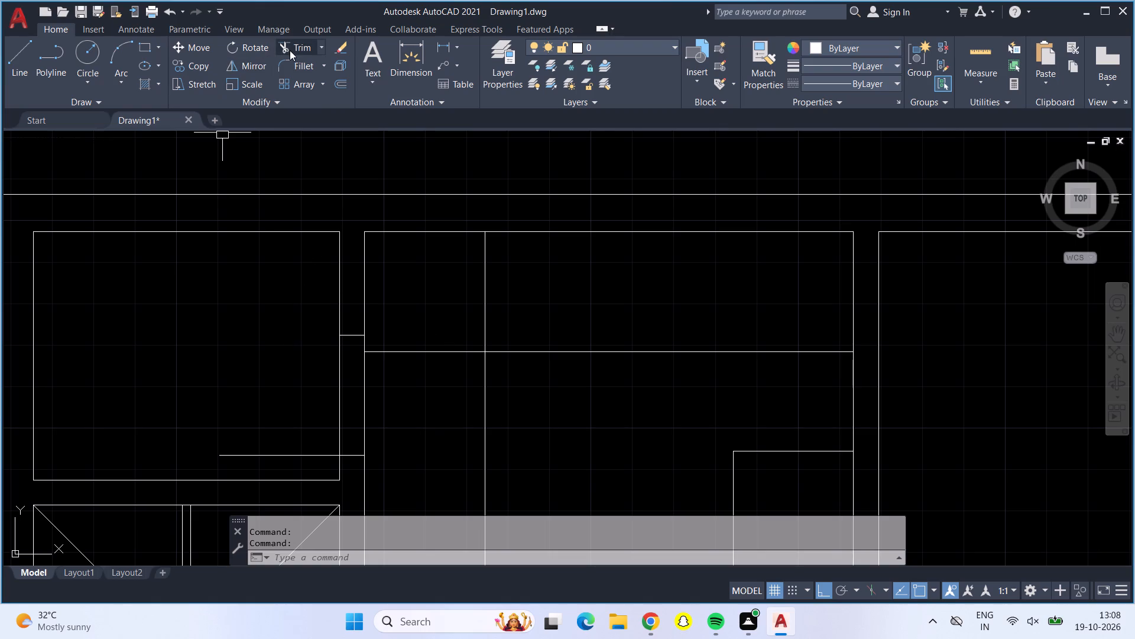
left_click(290, 50)
left_click(421, 350)
scroll(432, 363, "down", 2)
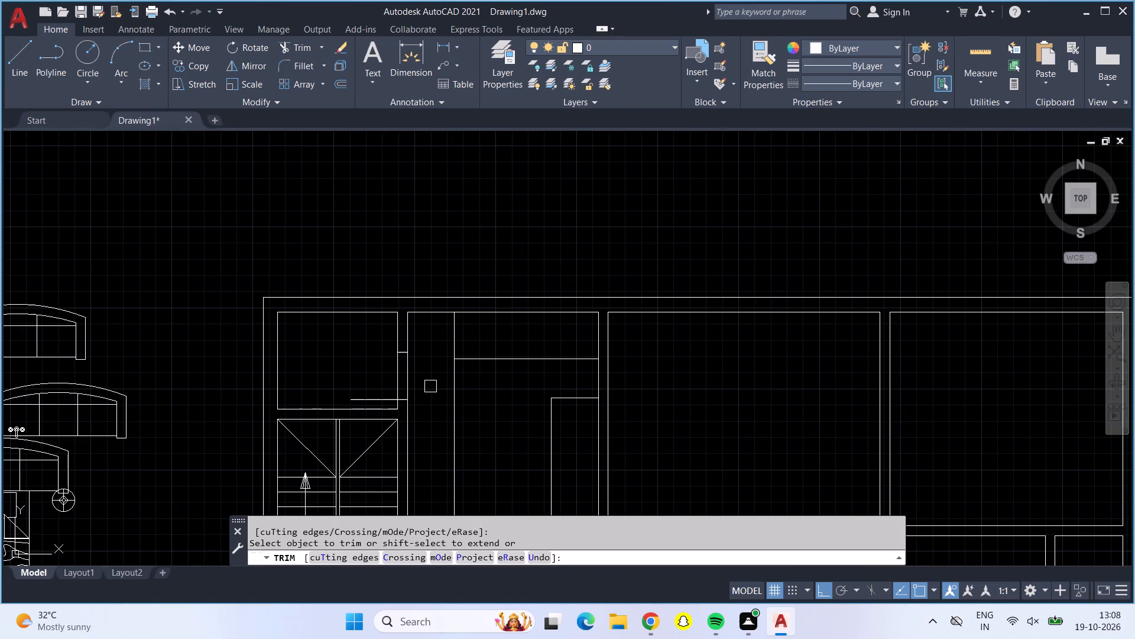
middle_click_drag(419, 406, 424, 328)
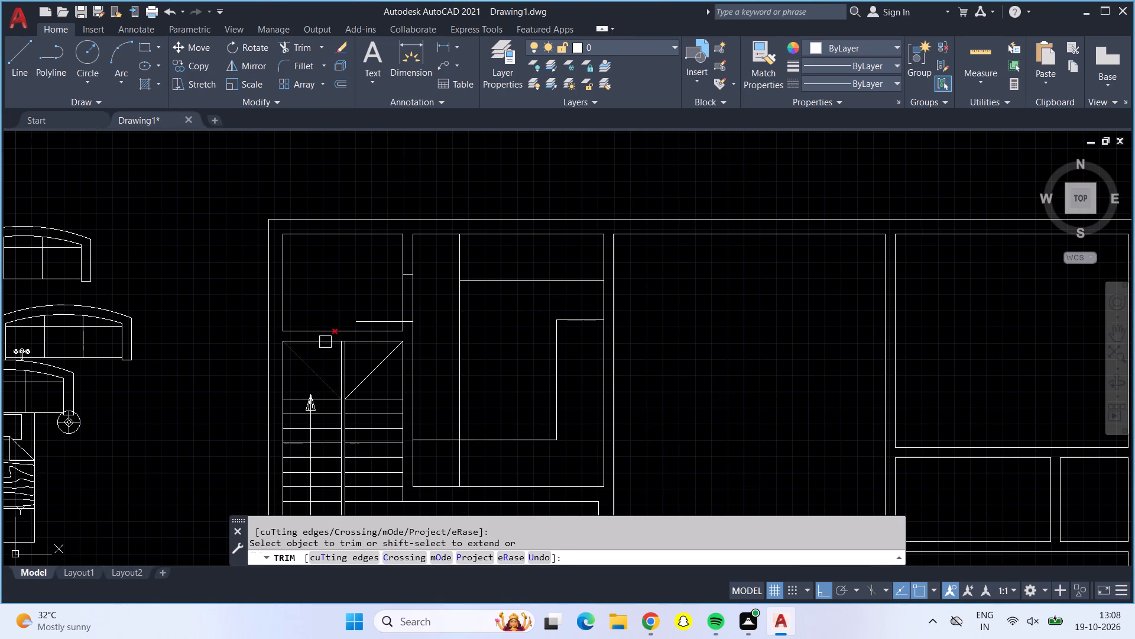
Draw a short horizontal line from the room's left wall to the vertical counter line, level with the staircase's top edge.
left_click(26, 60)
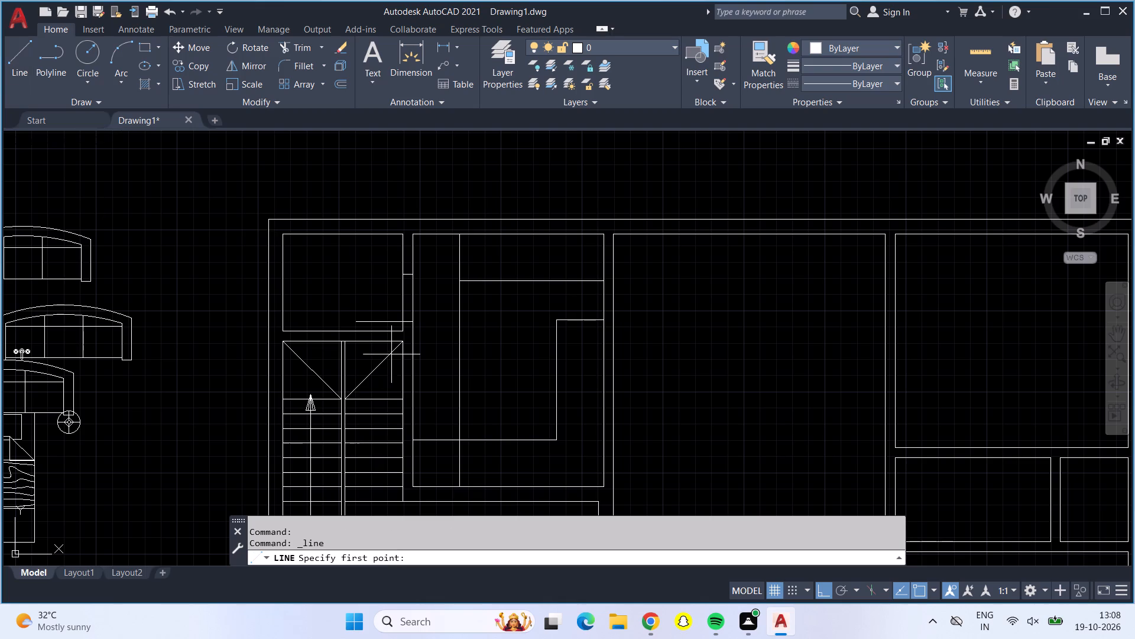
scroll(416, 343, "up", 3)
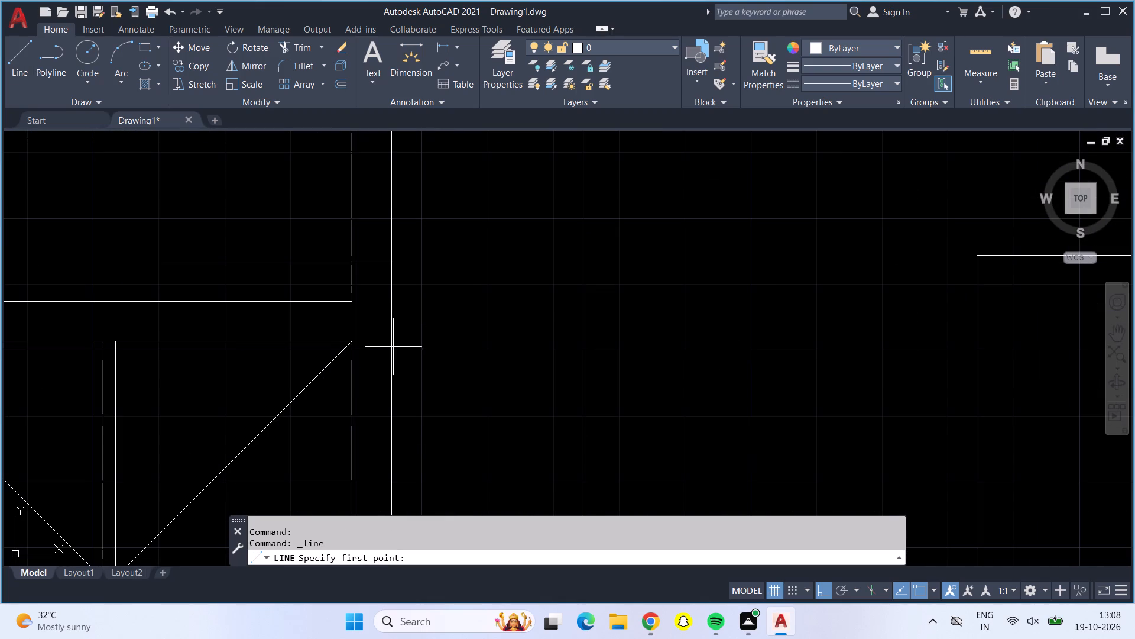
left_click(391, 343)
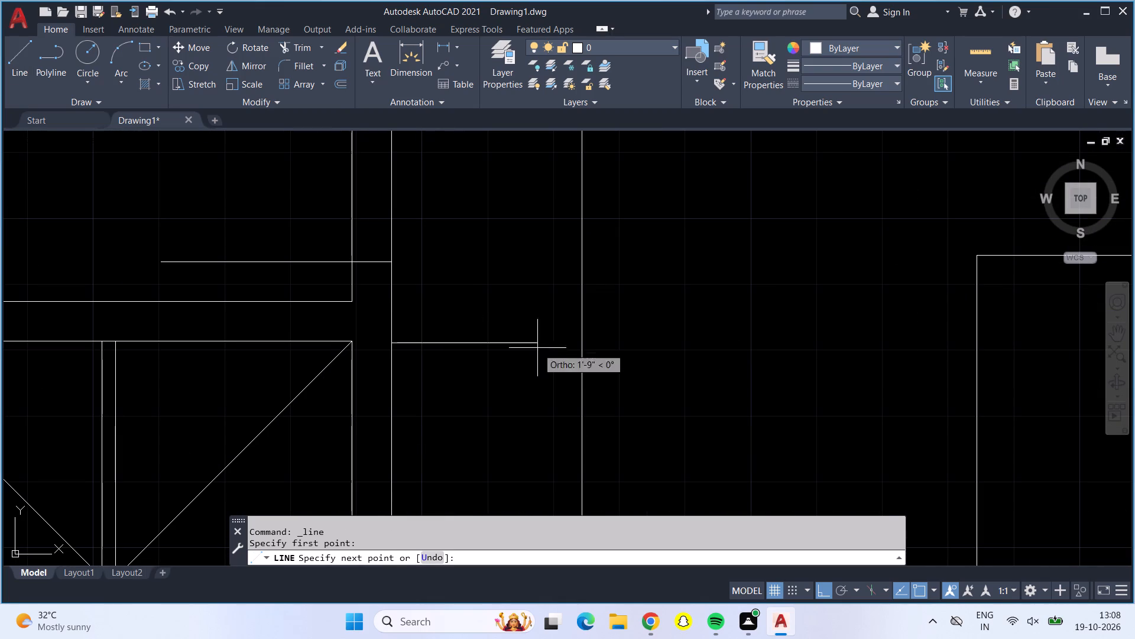
left_click(585, 343)
scroll(582, 344, "down", 2)
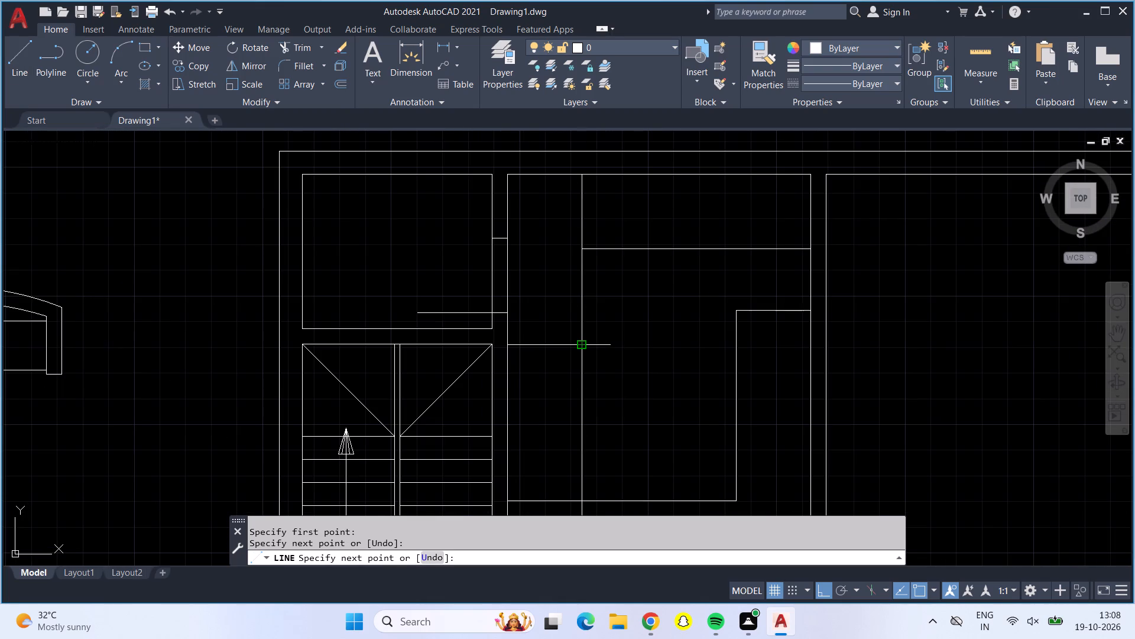
key("Escape")
Trim the vertical counter line between the upper counter and the new short horizontal line.
scroll(583, 348, "down", 2)
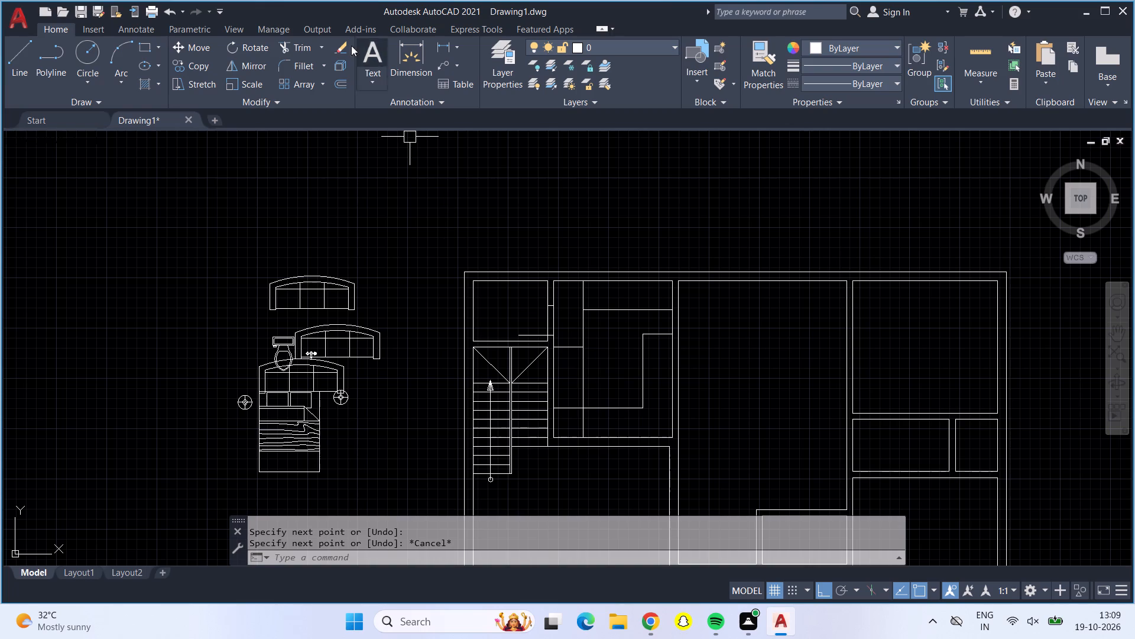
left_click(300, 41)
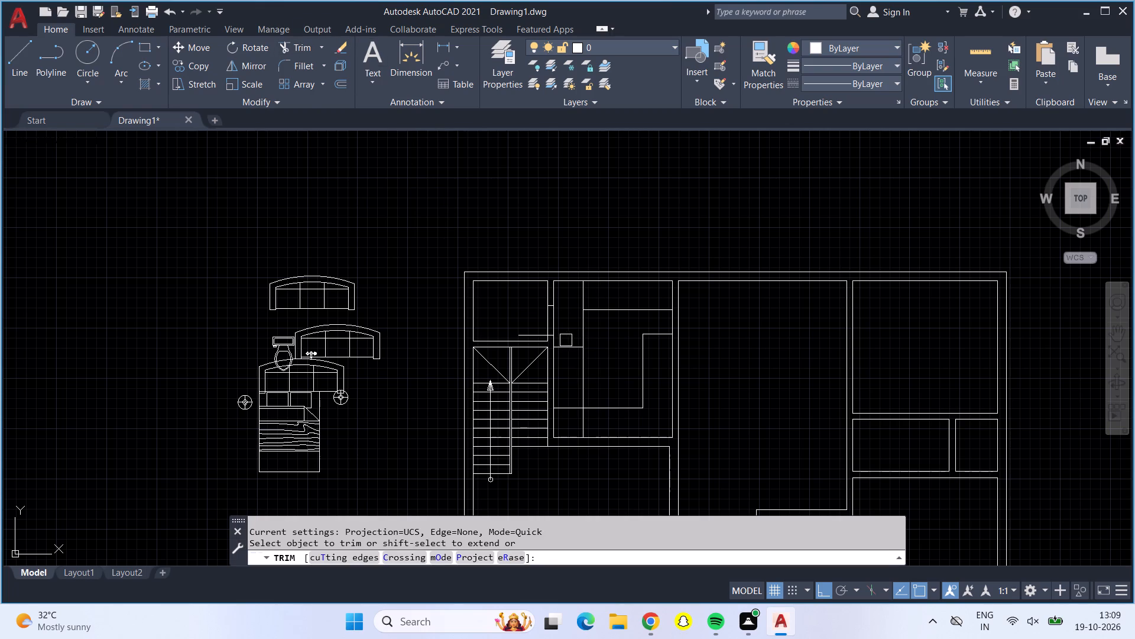
left_click_drag(578, 329, 591, 326)
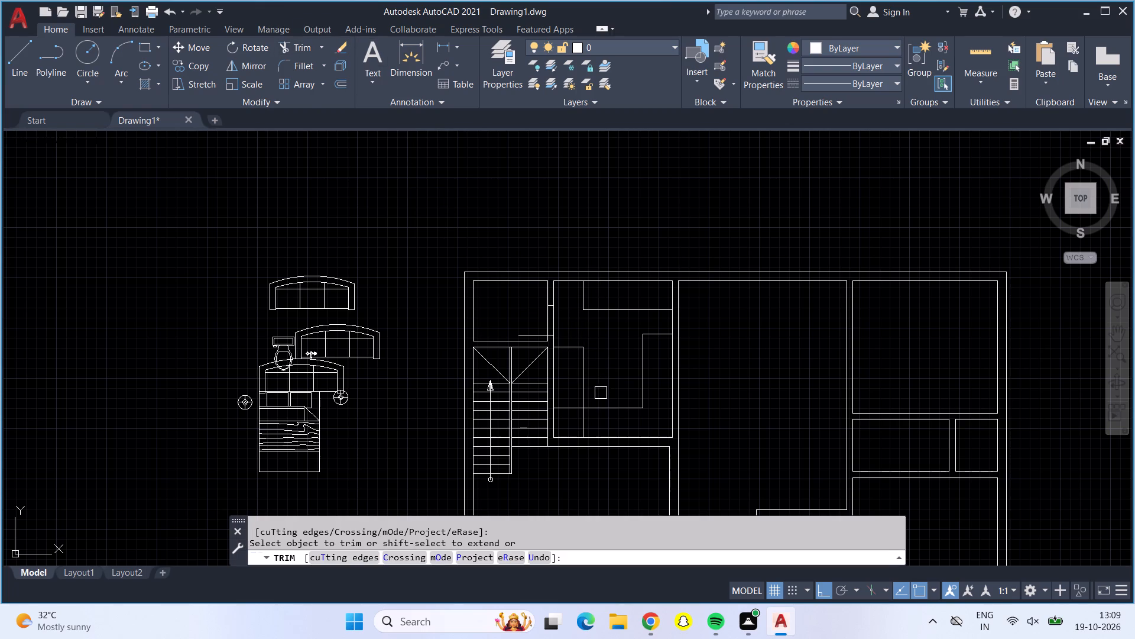
Trim away all segments of the L-shaped outline running along the room's bottom and right walls.
left_click(573, 406)
left_click(605, 412)
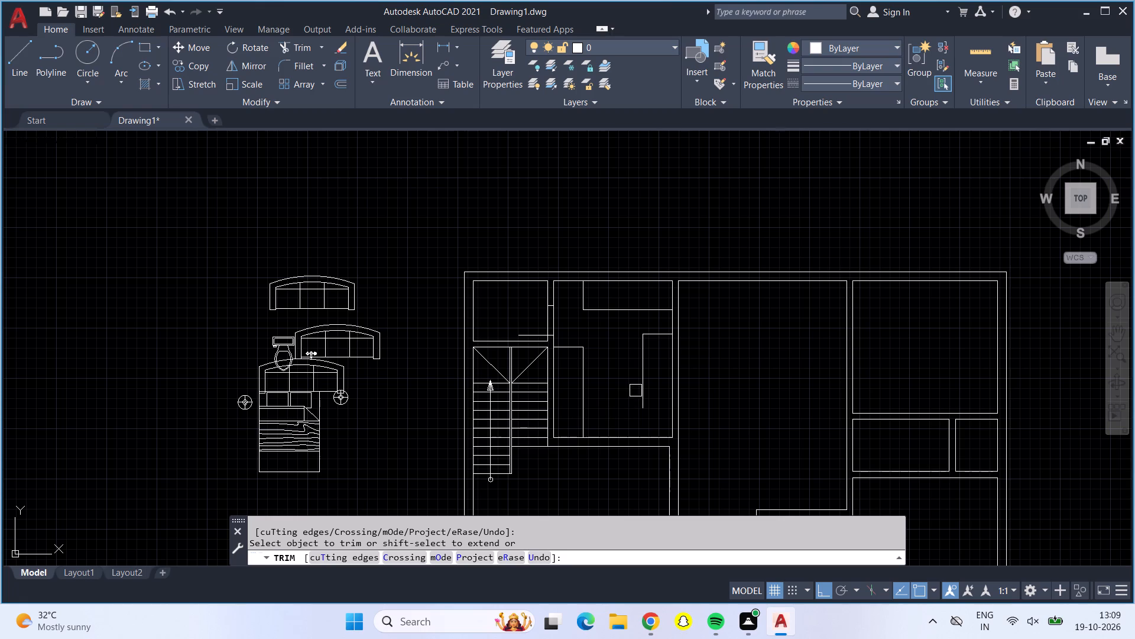
left_click(640, 390)
left_click(646, 338)
Trim both wall lines between the counter room and the small room above the staircase to open the doorway.
scroll(537, 317, "up", 2)
left_click_drag(536, 308, 613, 314)
scroll(617, 329, "down", 2)
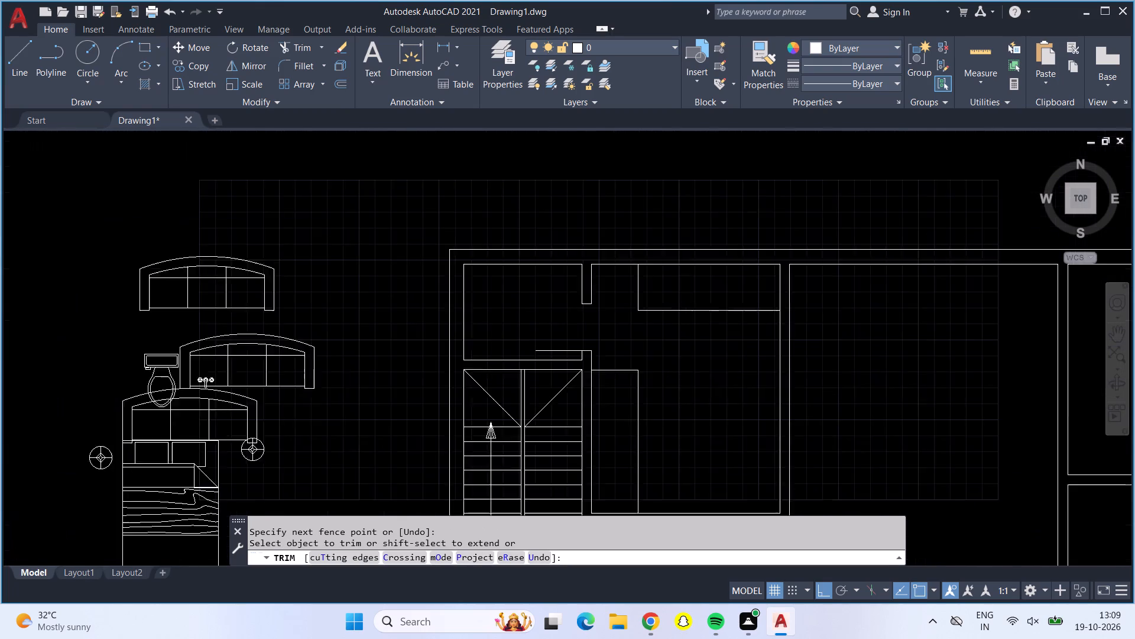
middle_click_drag(648, 361, 639, 320)
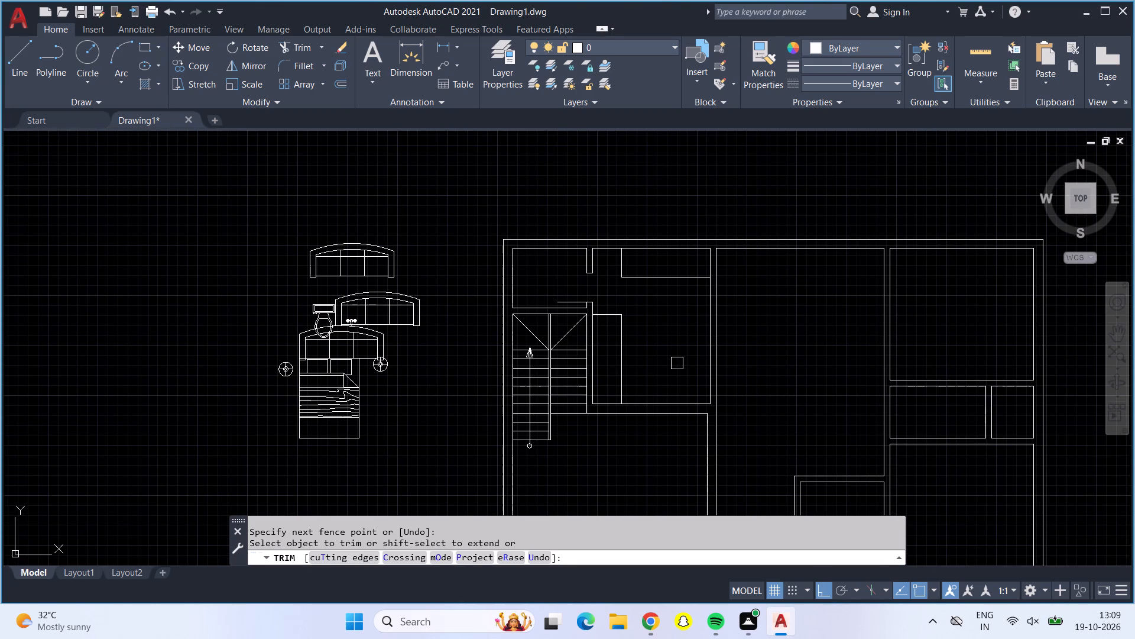
Draw connected lines through the corners of the small shaft near the east outer wall, forming an X with both diagonals.
key("Escape")
middle_click_drag(677, 367, 616, 322)
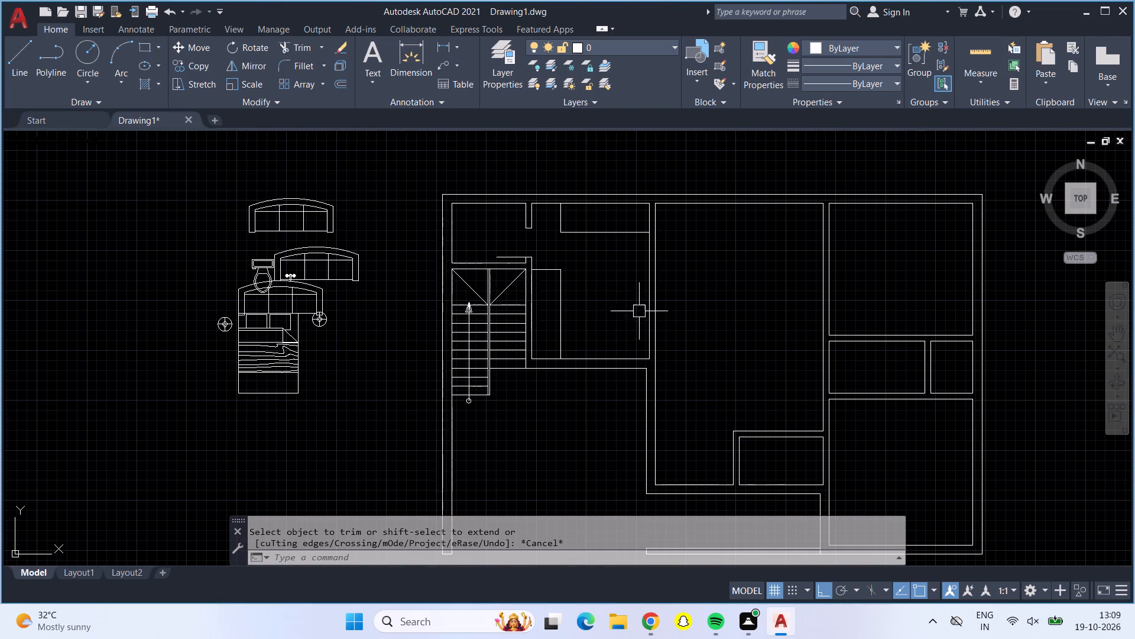
middle_click_drag(724, 325, 625, 299)
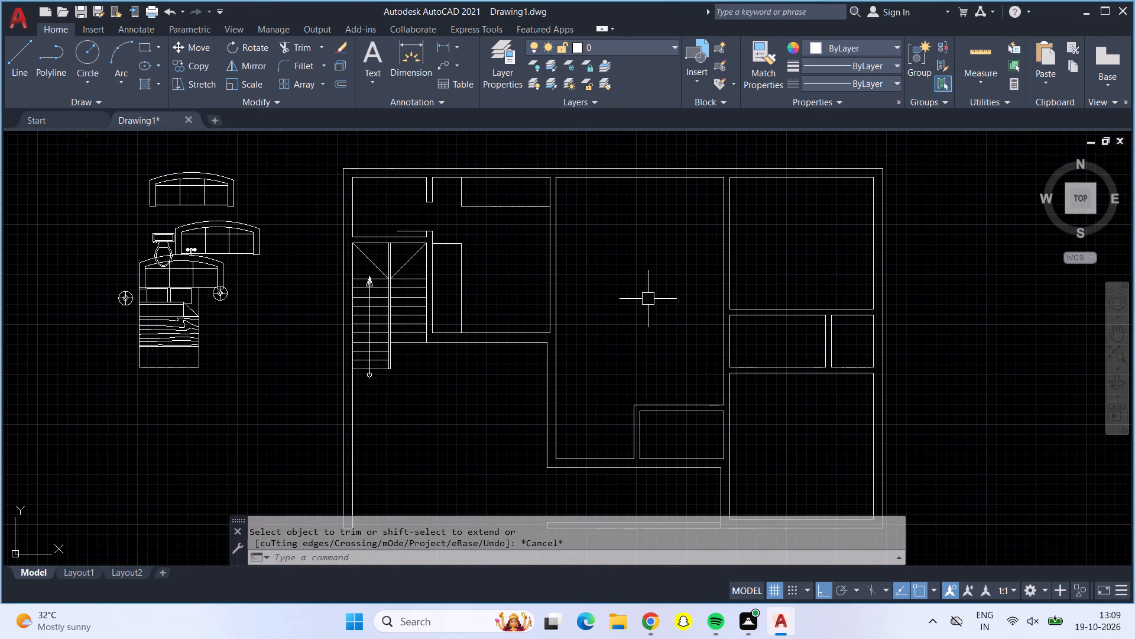
middle_click_drag(650, 304, 608, 286)
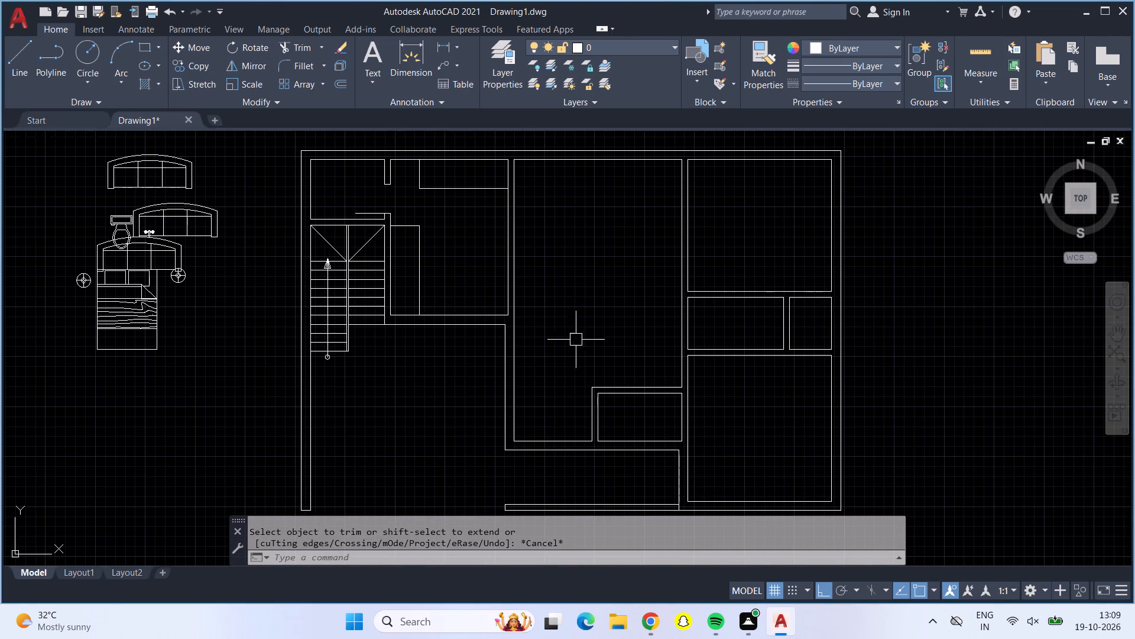
left_click(15, 56)
scroll(745, 332, "up", 2)
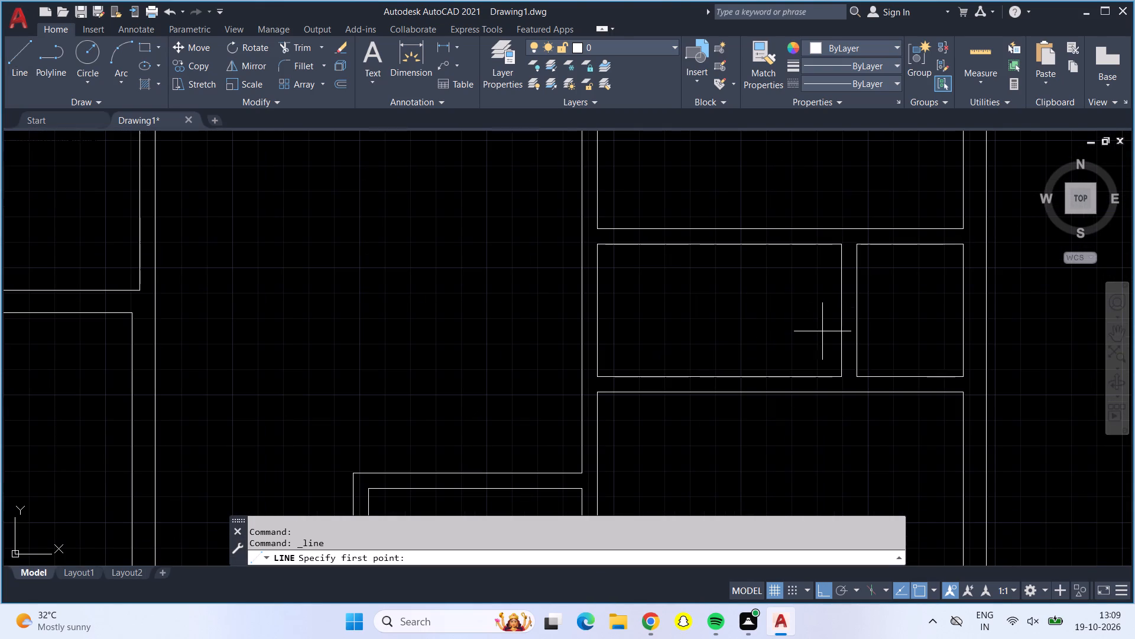
middle_click_drag(853, 333, 722, 350)
scroll(722, 350, "up", 1)
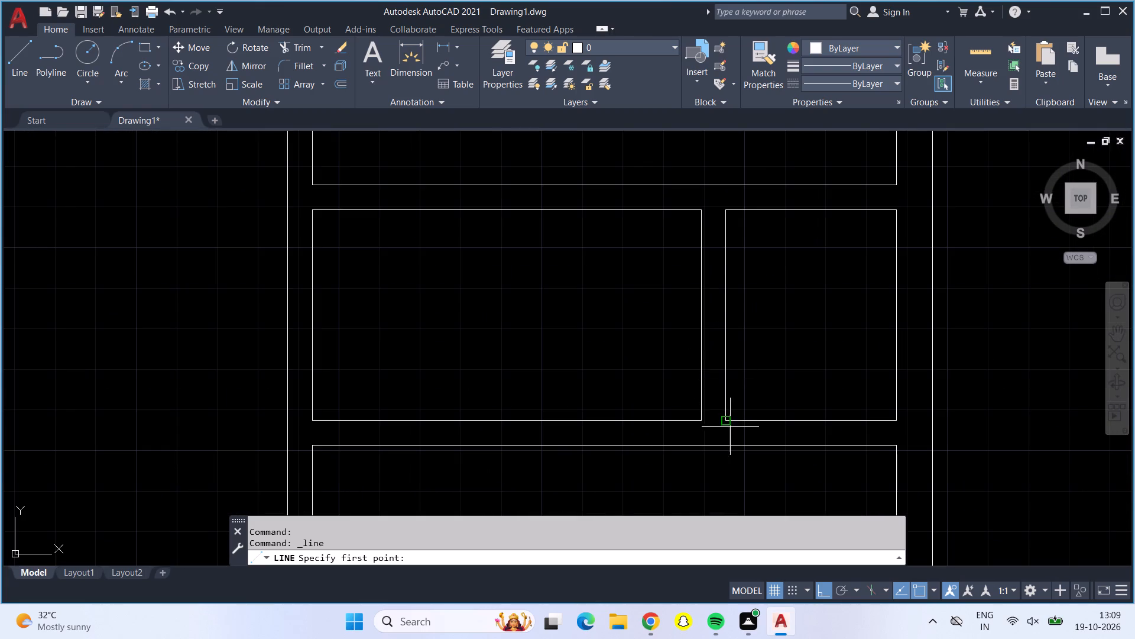
left_click_drag(727, 419, 734, 393)
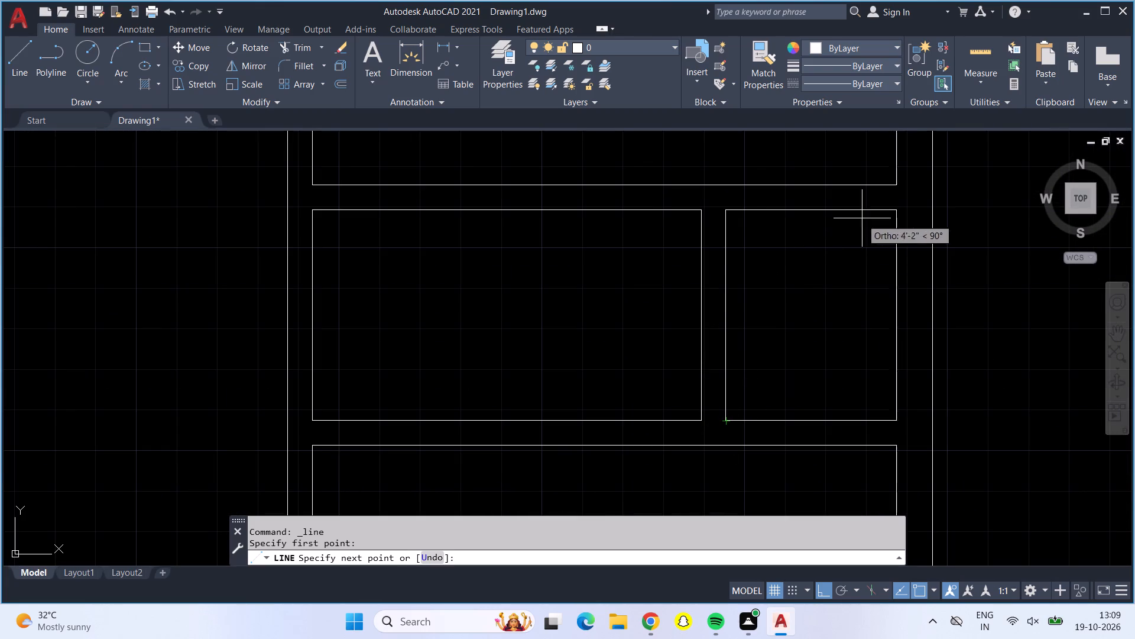
left_click_drag(886, 211, 904, 223)
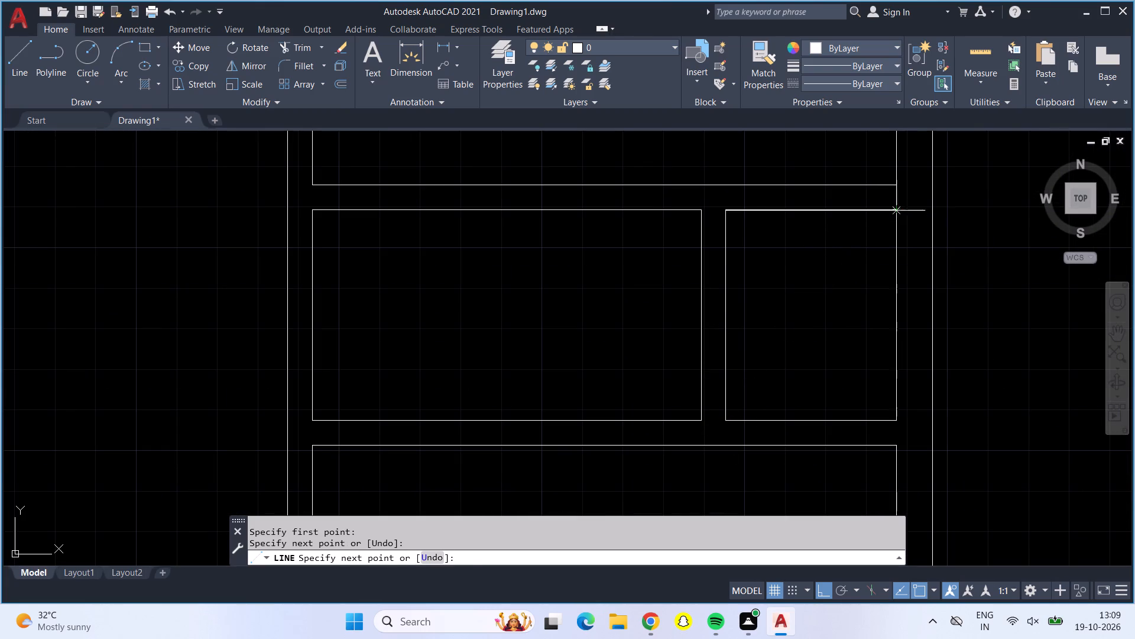
left_click(897, 213)
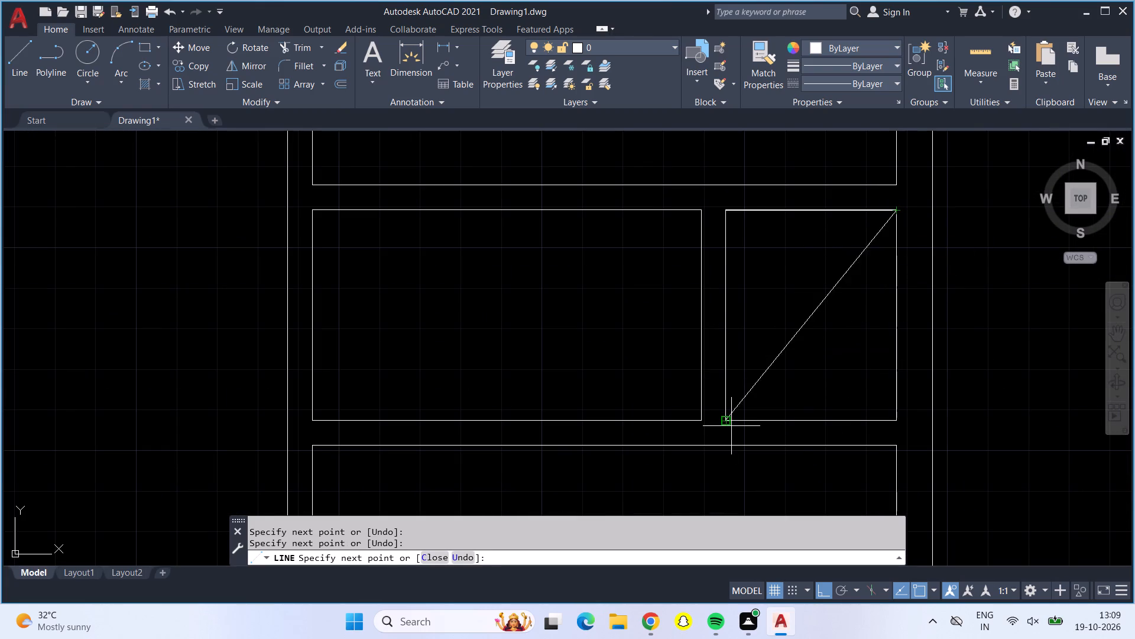
left_click(727, 419)
left_click(725, 209)
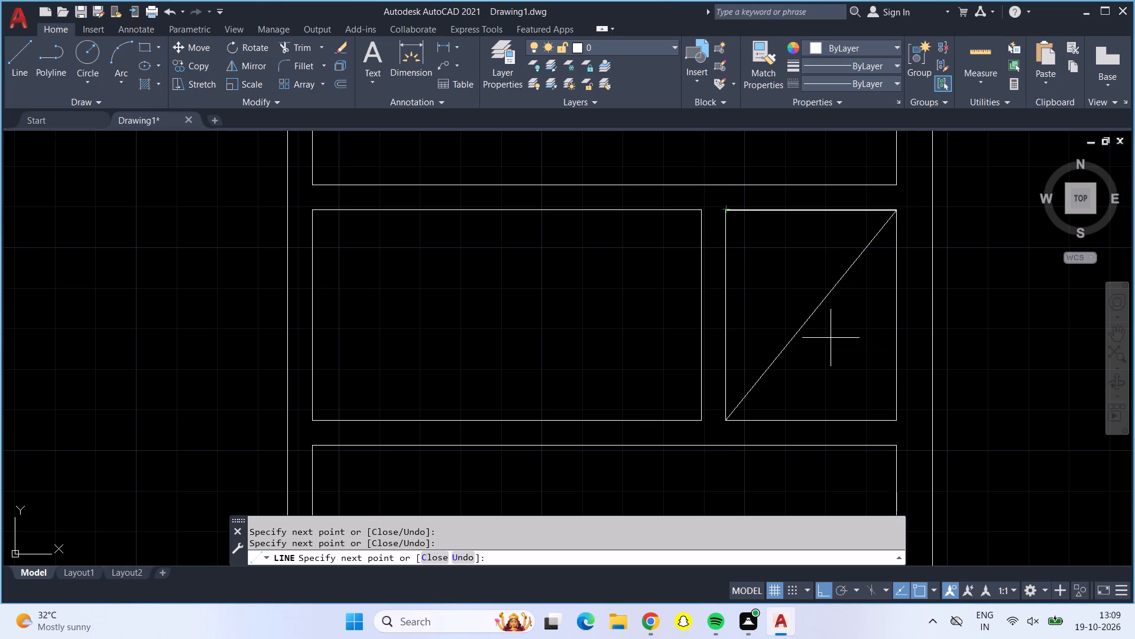
left_click(891, 421)
scroll(890, 419, "down", 2)
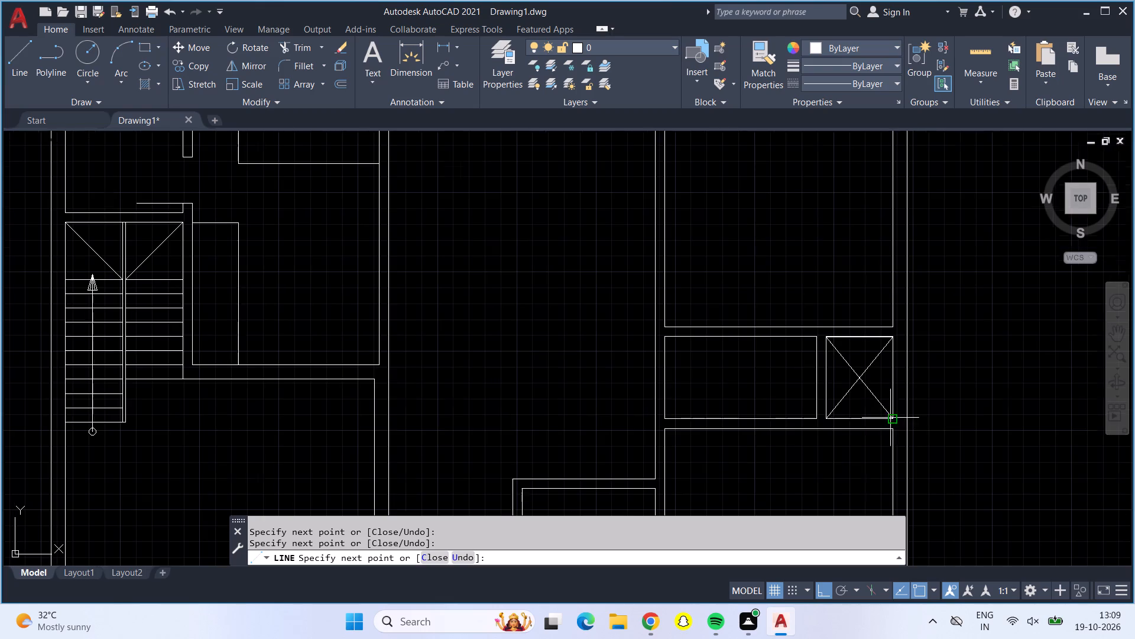
key("Escape")
Move the uppermost loose sofa horizontally into the central hall, near its top wall.
scroll(876, 395, "down", 2)
scroll(837, 325, "down", 1)
middle_click_drag(837, 325, 773, 289)
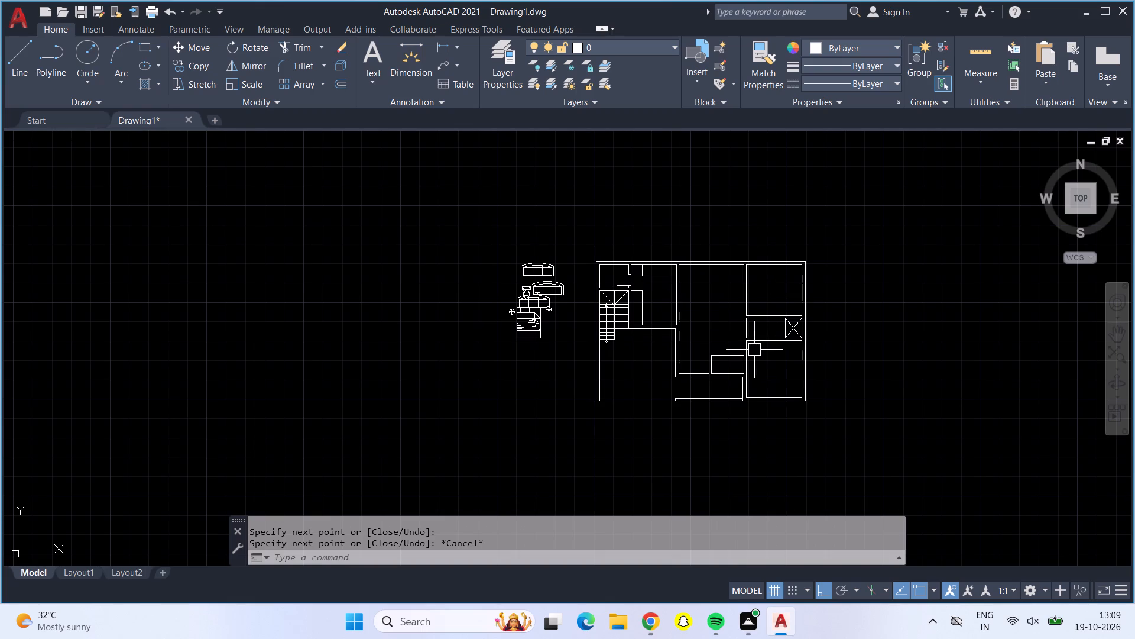
scroll(711, 313, "up", 3)
middle_click_drag(717, 264, 721, 317)
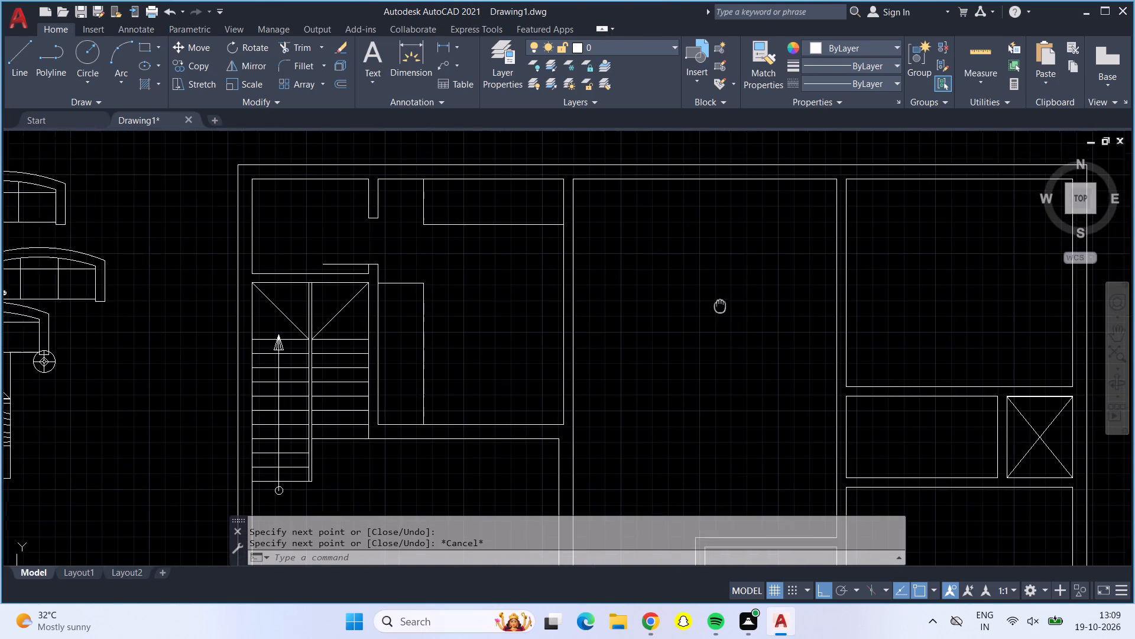
middle_click_drag(721, 317, 722, 320)
middle_click_drag(541, 335, 579, 350)
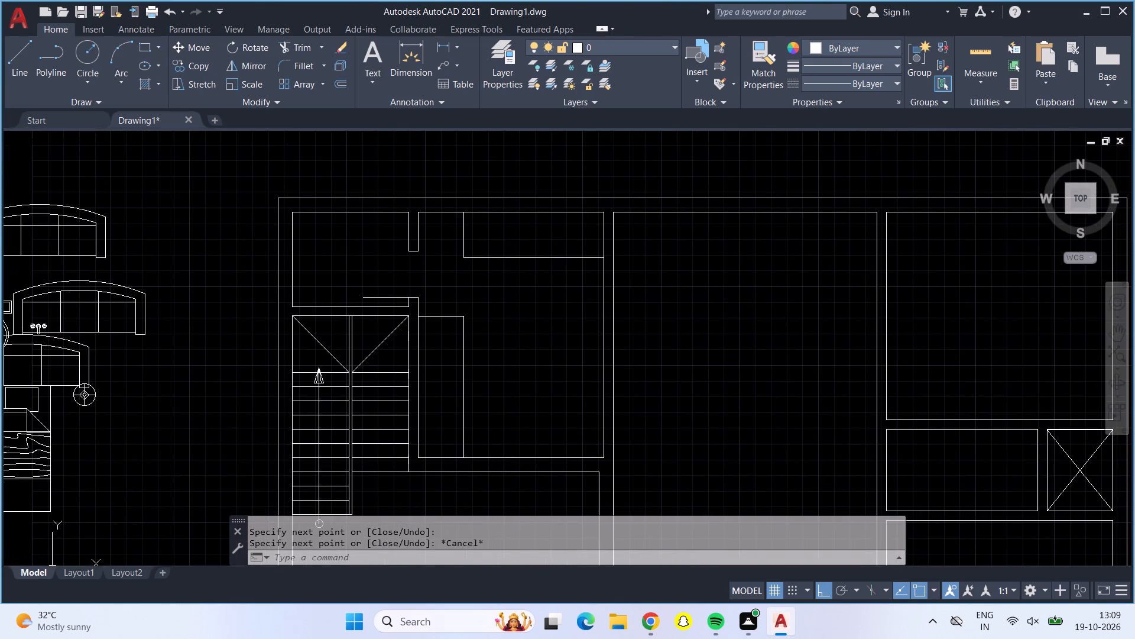
middle_click_drag(536, 356, 564, 373)
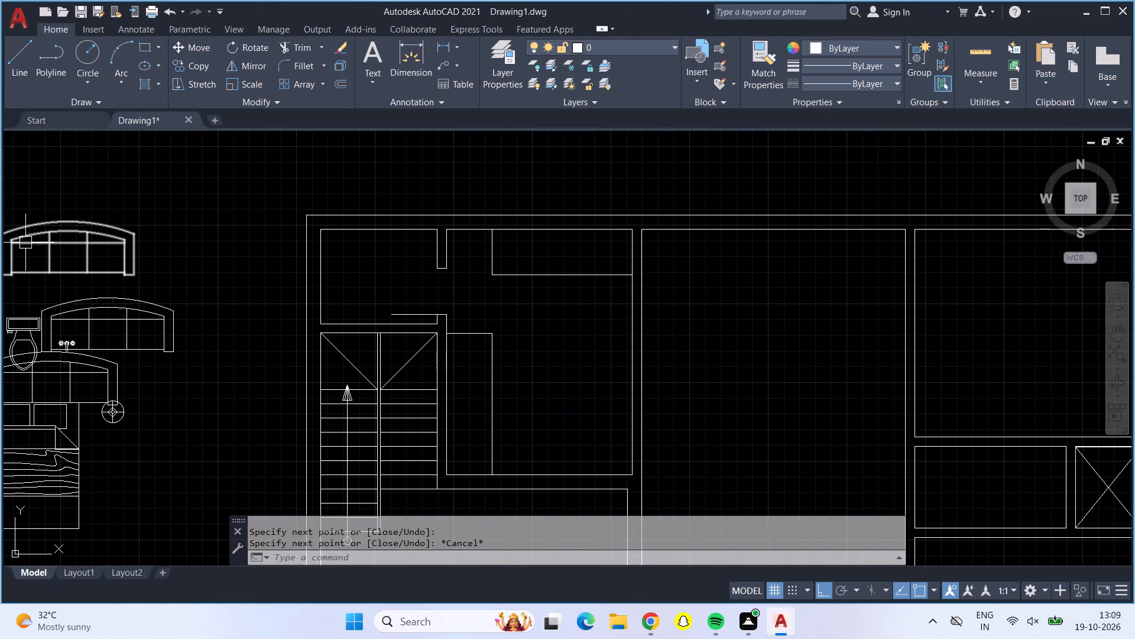
left_click(53, 217)
left_click(193, 38)
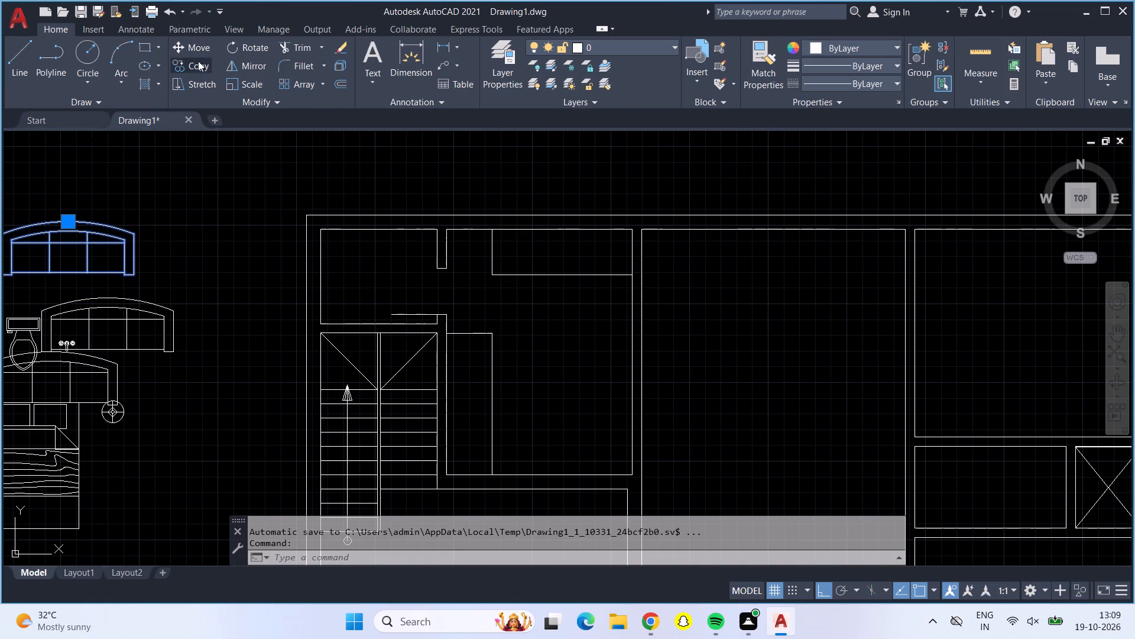
left_click(198, 49)
left_click(119, 235)
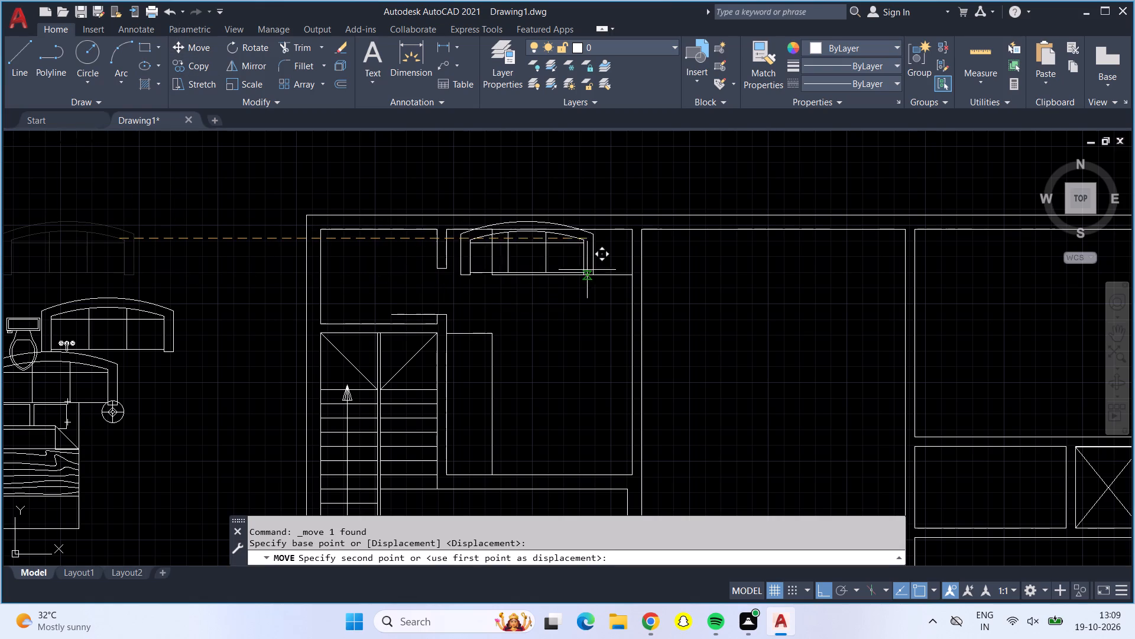
left_click(826, 318)
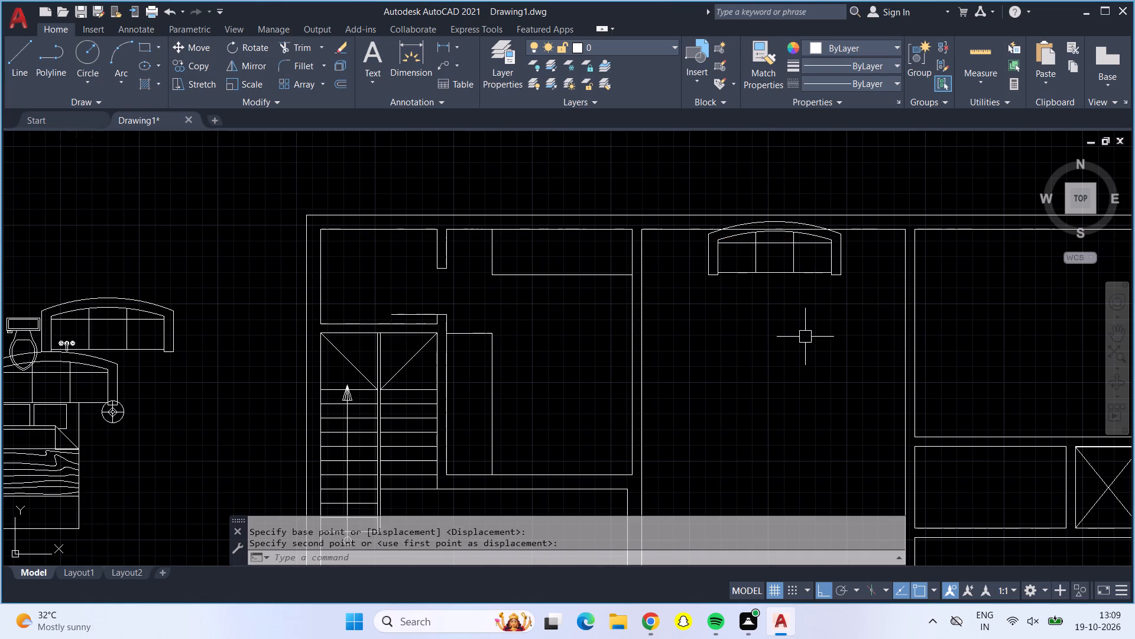
Reposition the hall sofa so the top of its curved back meets the inner face of the hall's top wall.
middle_click_drag(803, 338, 771, 332)
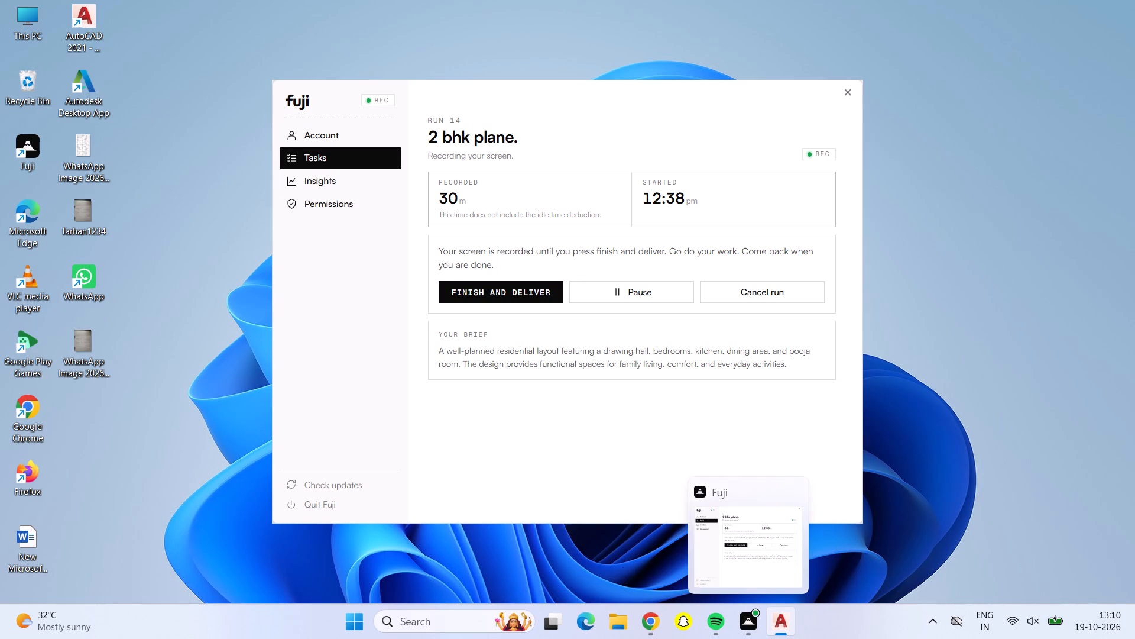
middle_click_drag(731, 325, 660, 286)
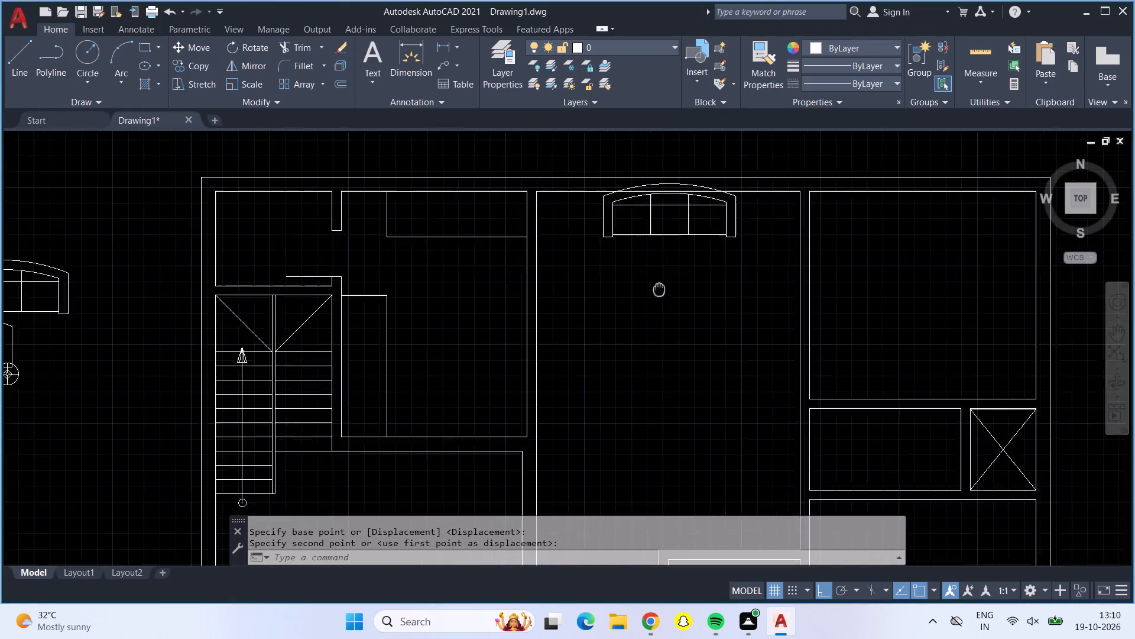
middle_click_drag(660, 286, 668, 260)
left_click(665, 199)
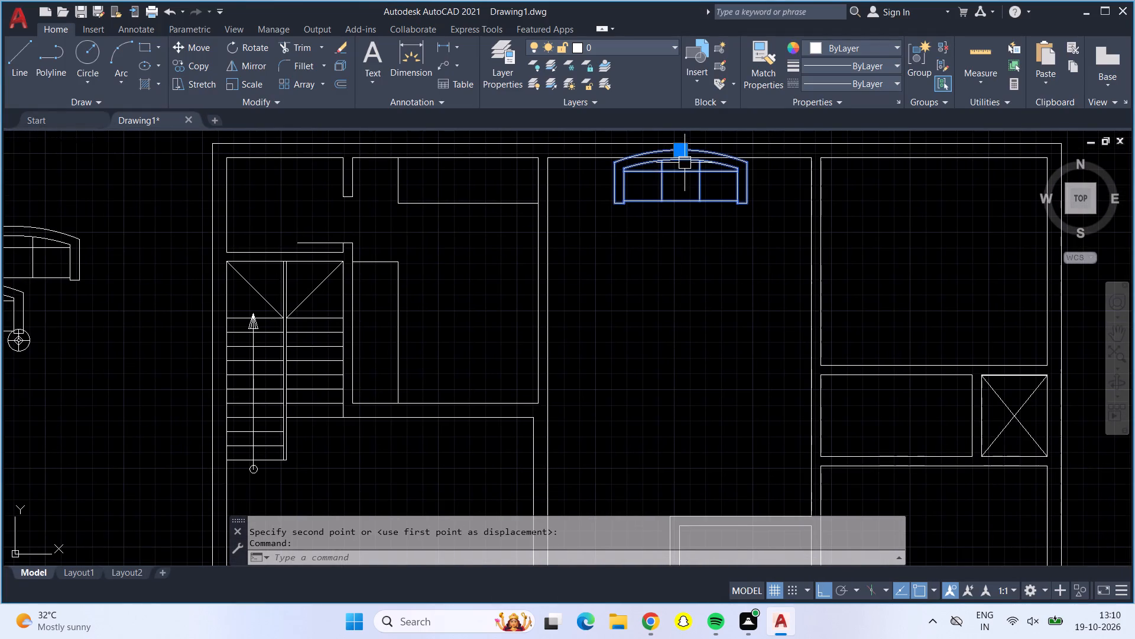
left_click(686, 155)
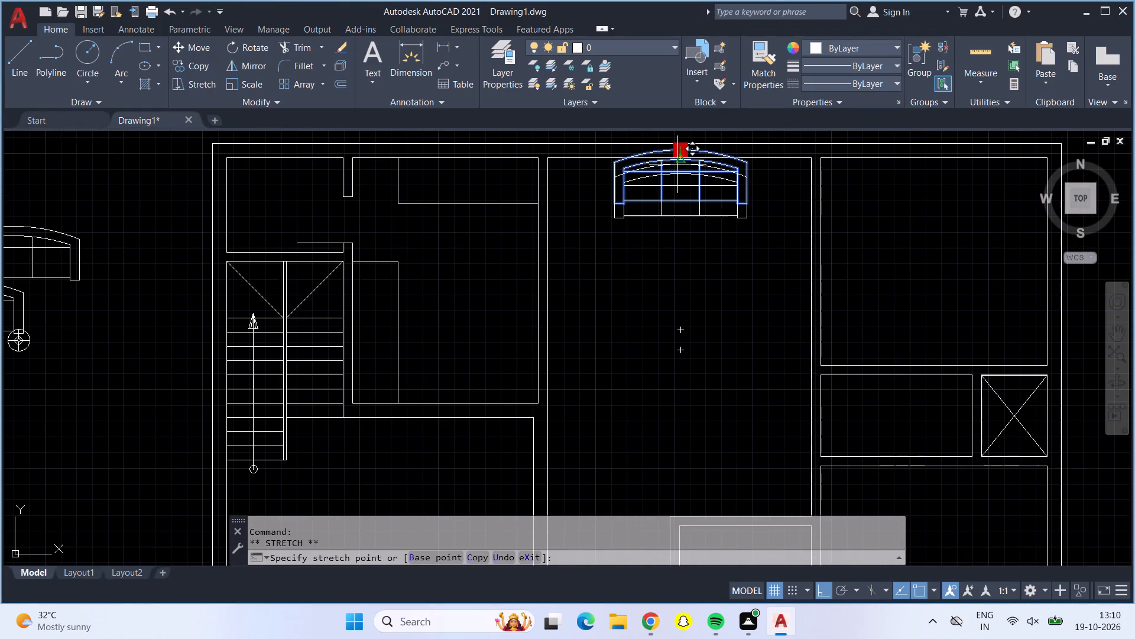
scroll(676, 175, "up", 4)
middle_click_drag(673, 175, 679, 305)
left_click(698, 203)
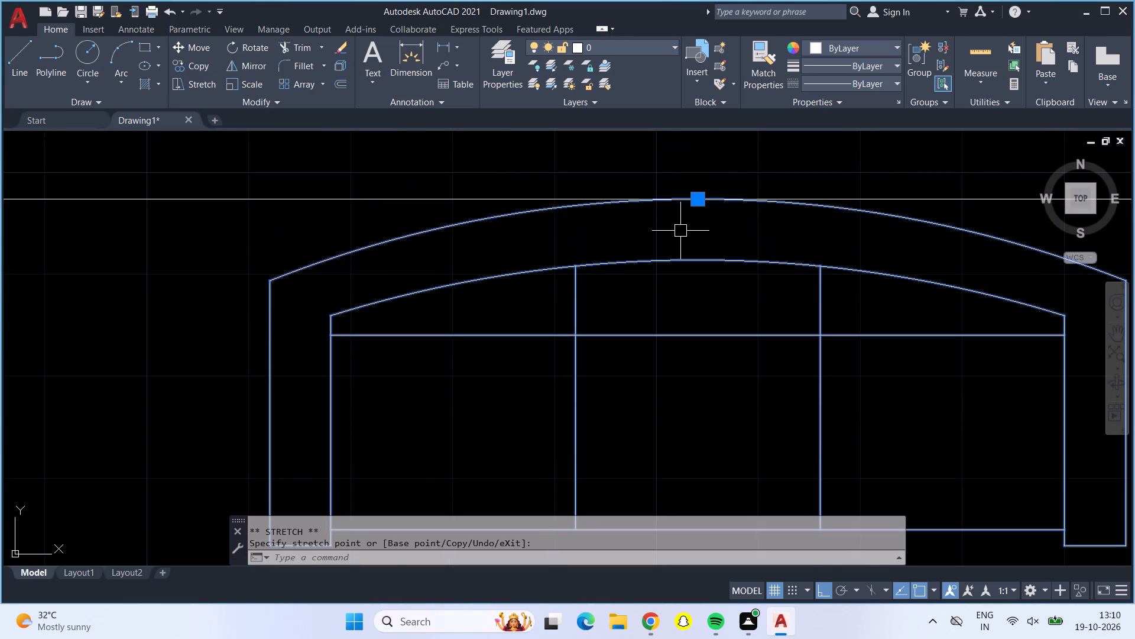
scroll(680, 238, "down", 2)
scroll(682, 296, "down", 2)
middle_click_drag(684, 298, 779, 337)
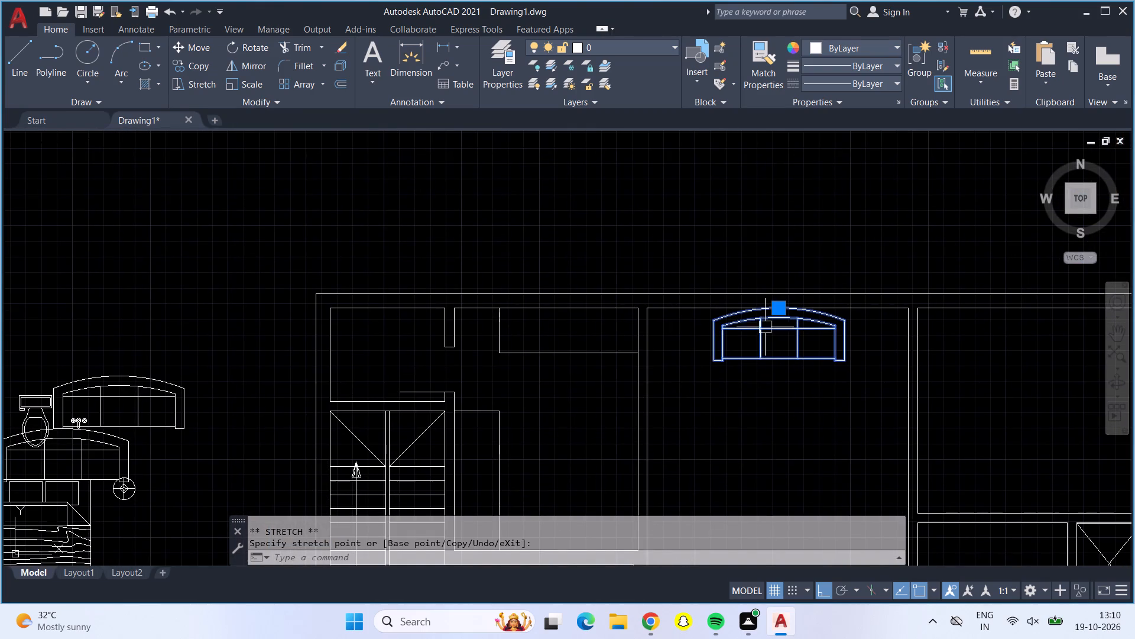
key("Escape")
Rotate the upper of the two remaining loose sofas by 270° about its upper-right corner.
left_click(148, 394)
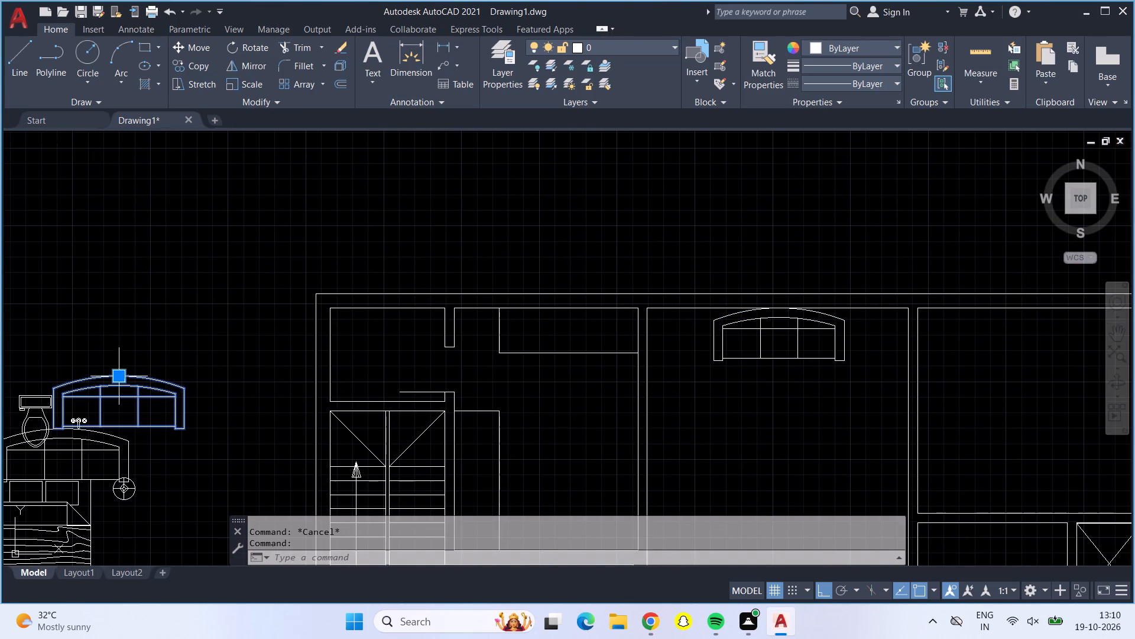
left_click(238, 37)
left_click(239, 41)
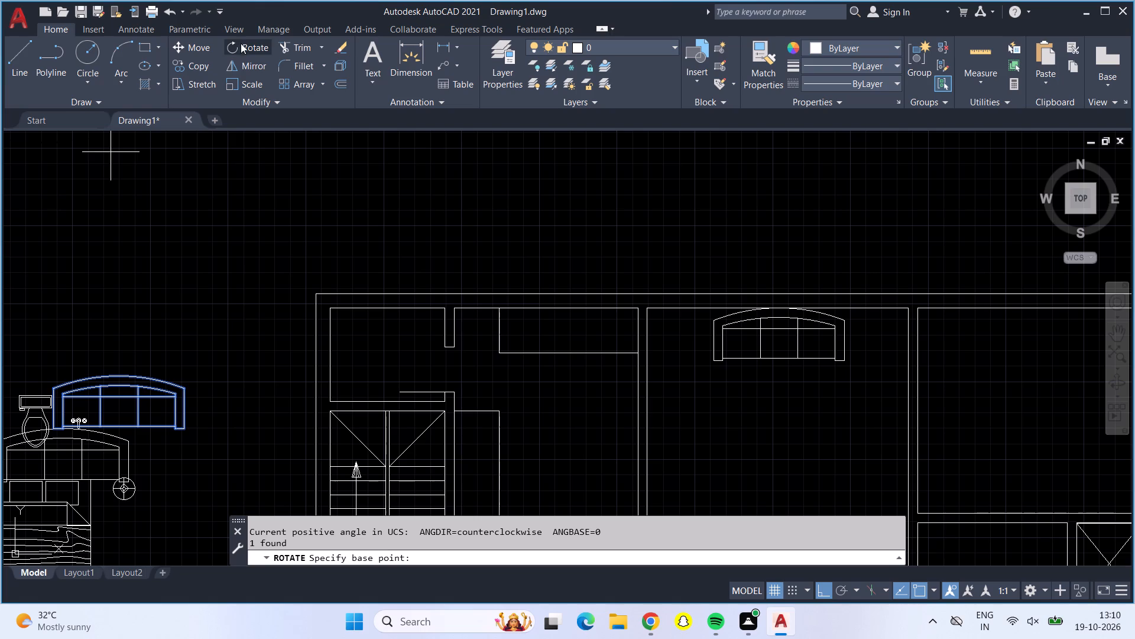
left_click(186, 390)
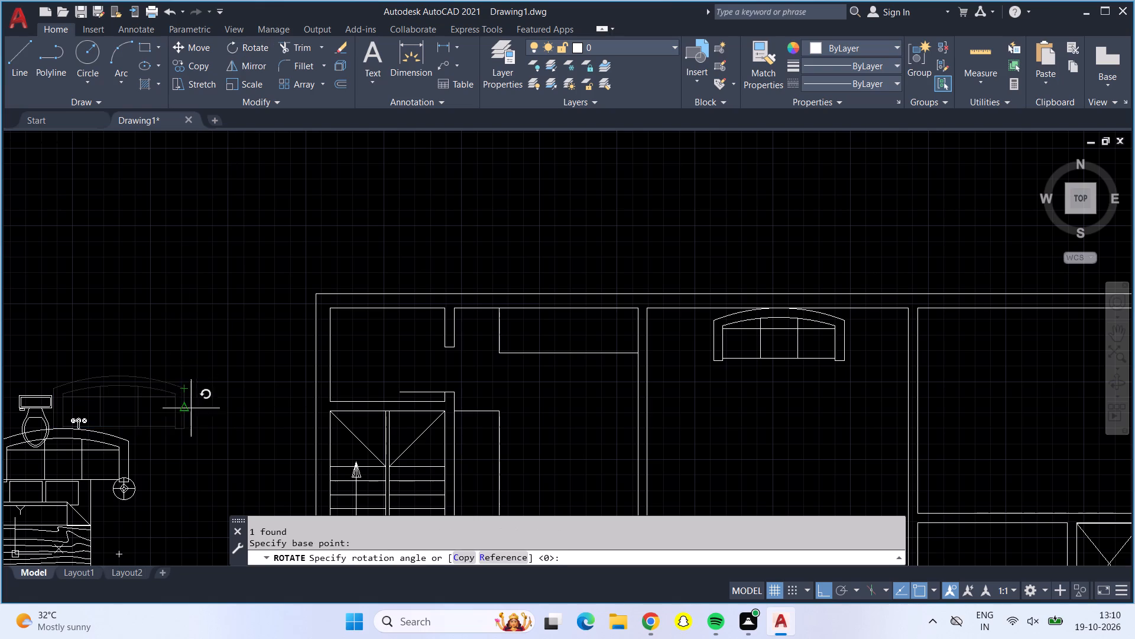
left_click(188, 446)
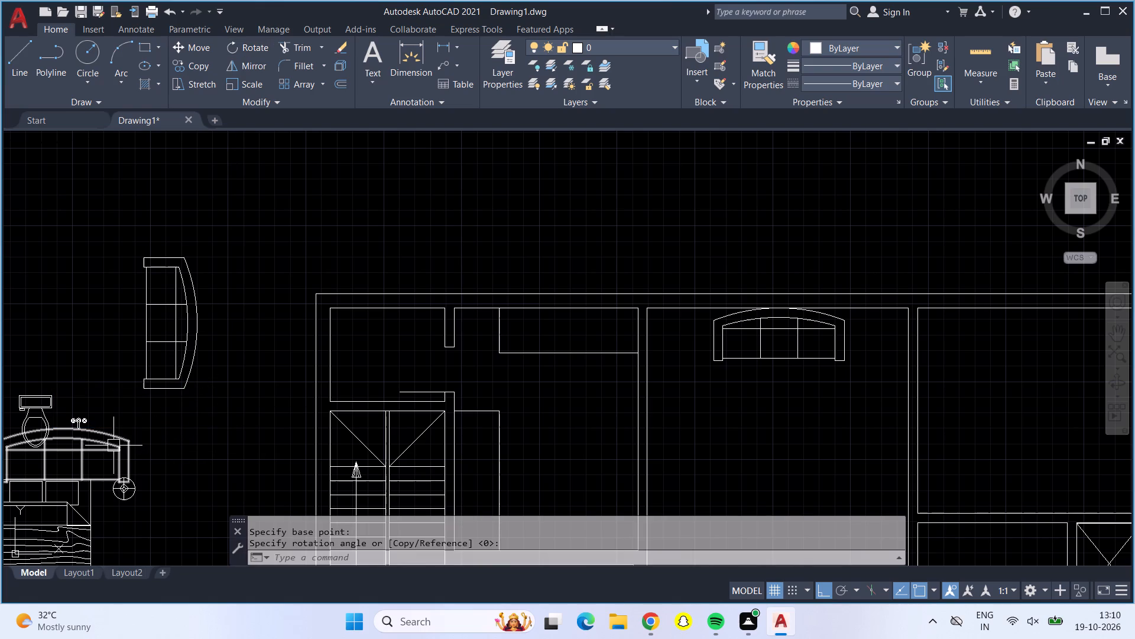
Rotate the last horizontal loose sofa by 90° about its upper-right corner.
left_click(121, 442)
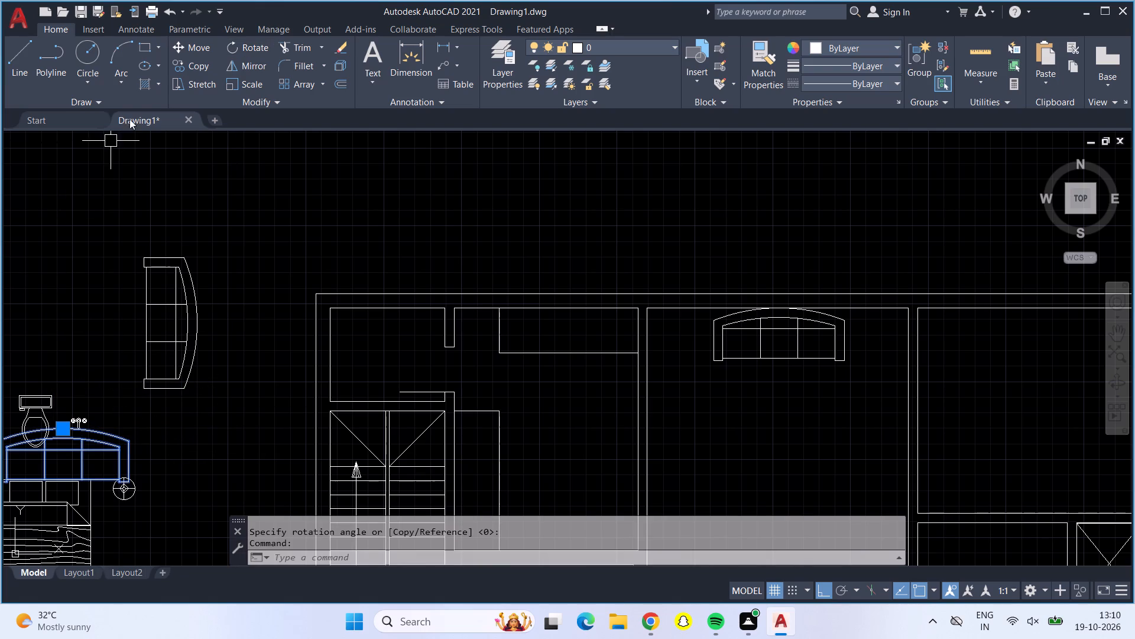
left_click(261, 47)
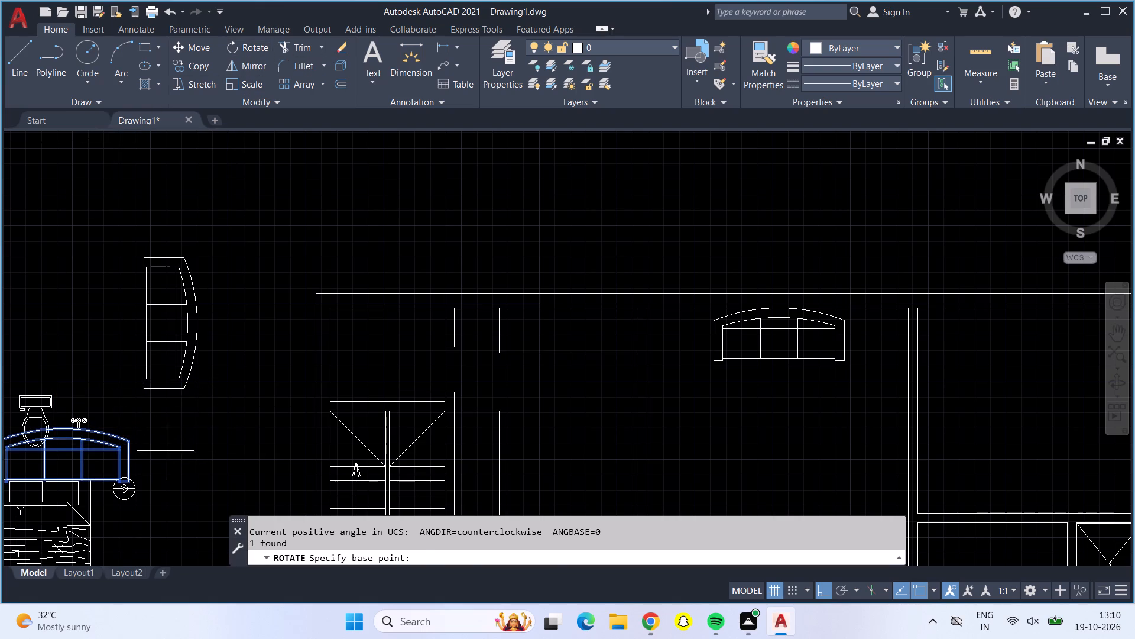
left_click_drag(127, 437, 110, 412)
left_click(16, 227)
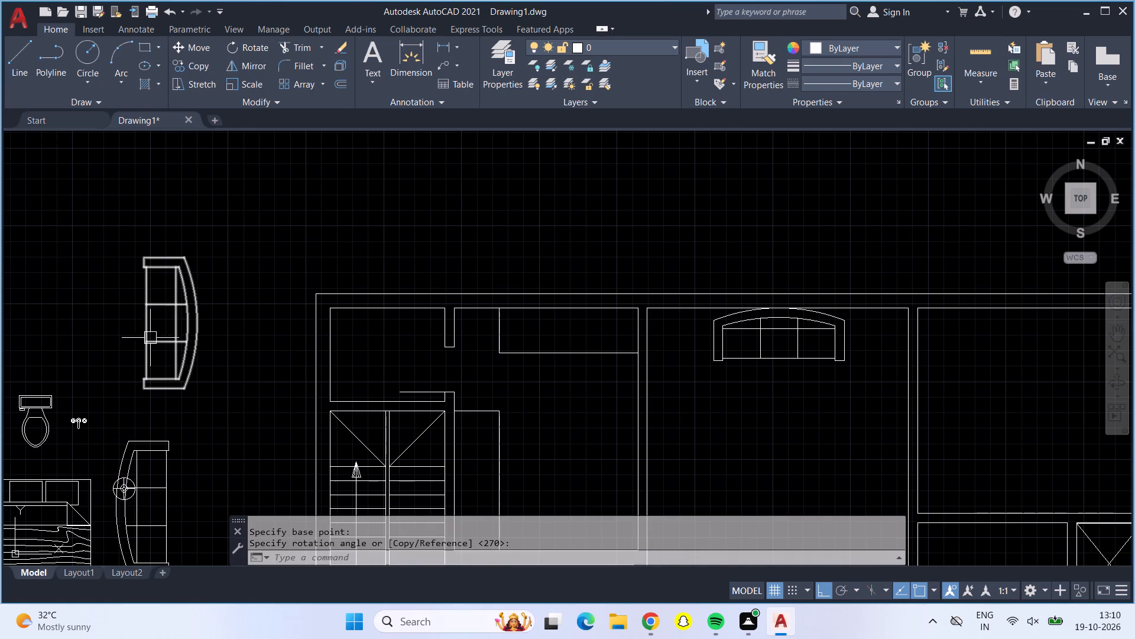
Move the loose vertical sofa above the other one about 37'-9" horizontally to the hall's right wall.
left_click(192, 330)
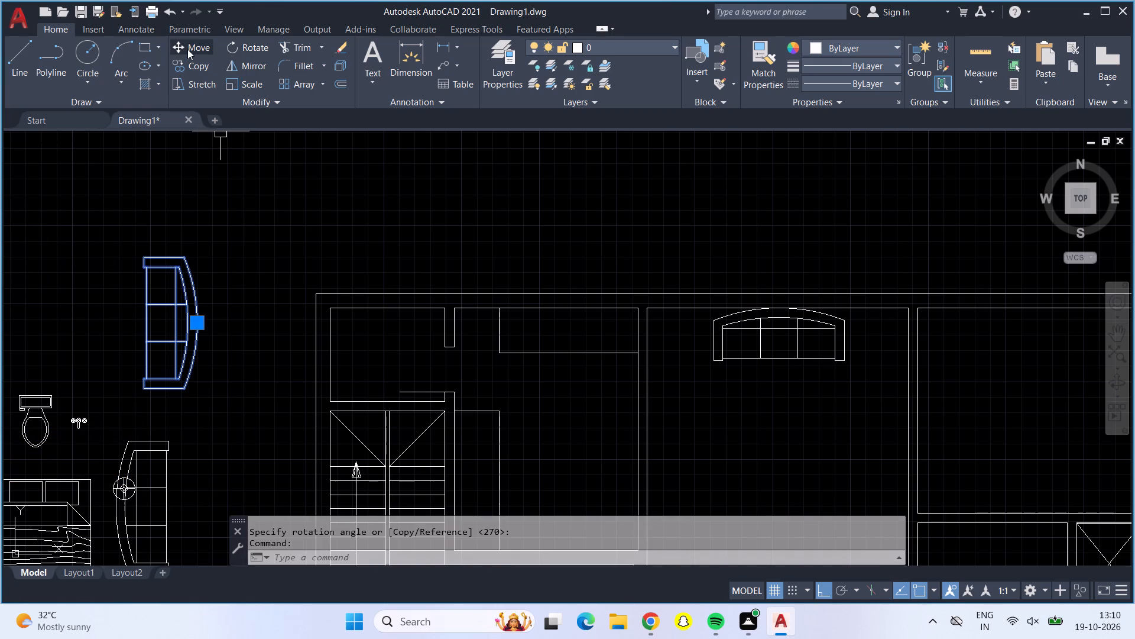
left_click(187, 49)
left_click(171, 340)
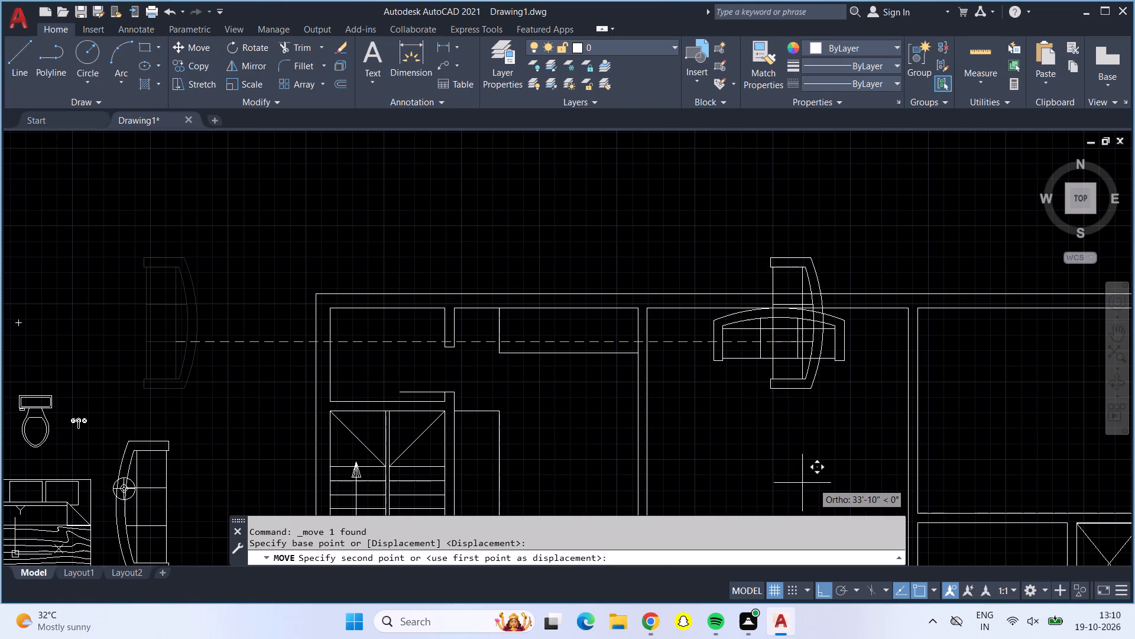
left_click(881, 461)
Move the right-hand hall sofa straight down so it sits inside the hall, below the top sofa.
left_click(869, 385)
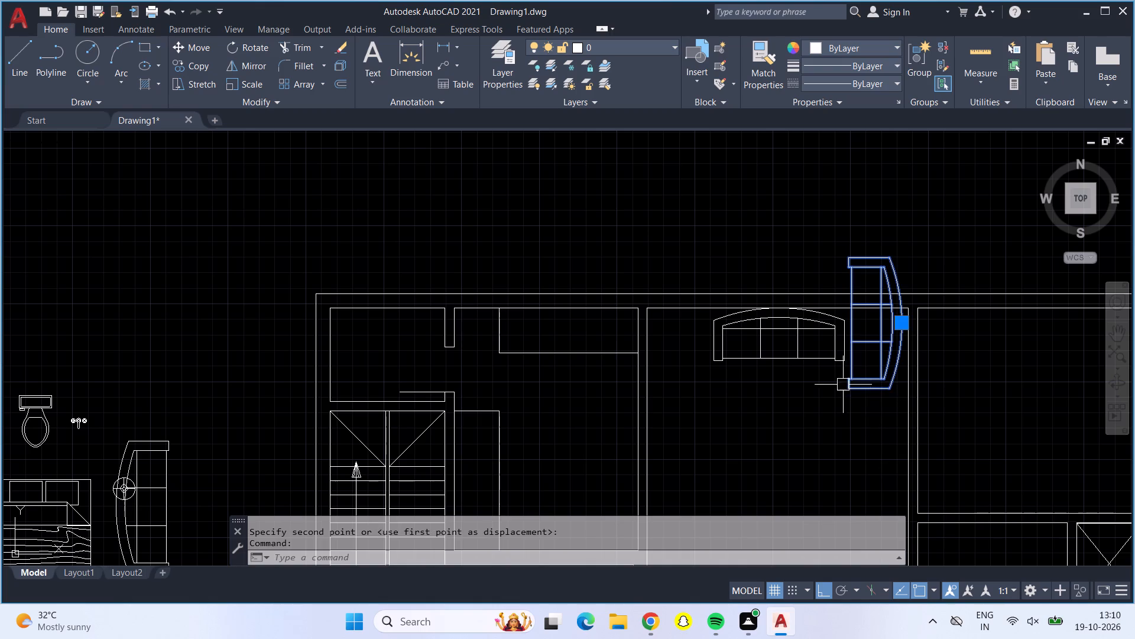
left_click(183, 49)
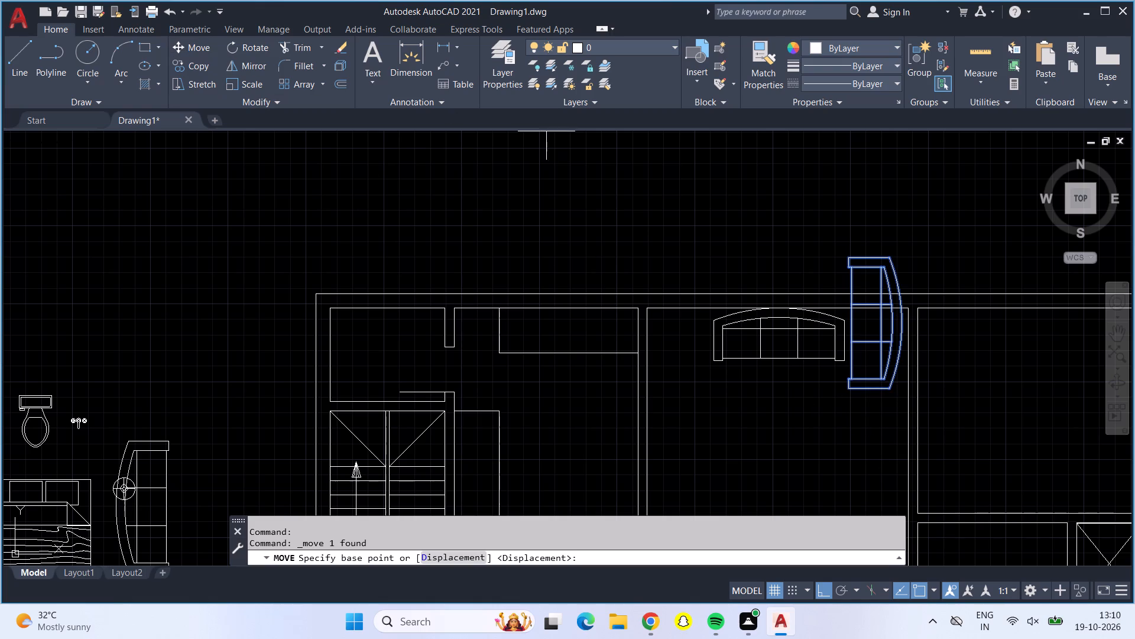
left_click(873, 390)
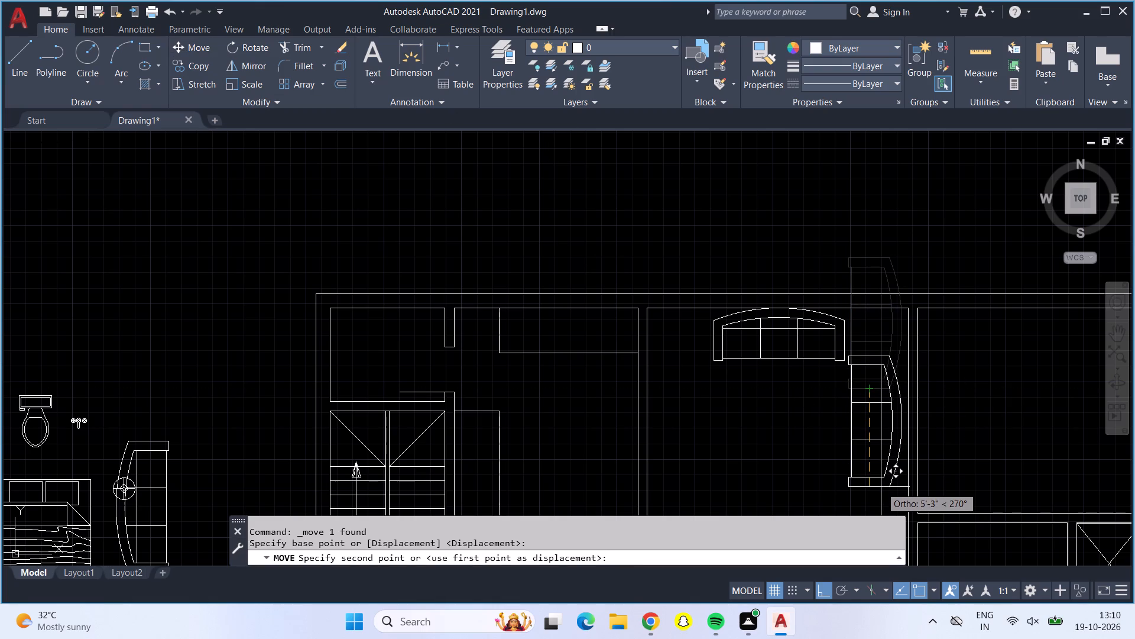
left_click(881, 492)
Shift the right-hand sofa straight up so its upper arm sits just below the hall's top wall.
scroll(881, 492, "down", 1)
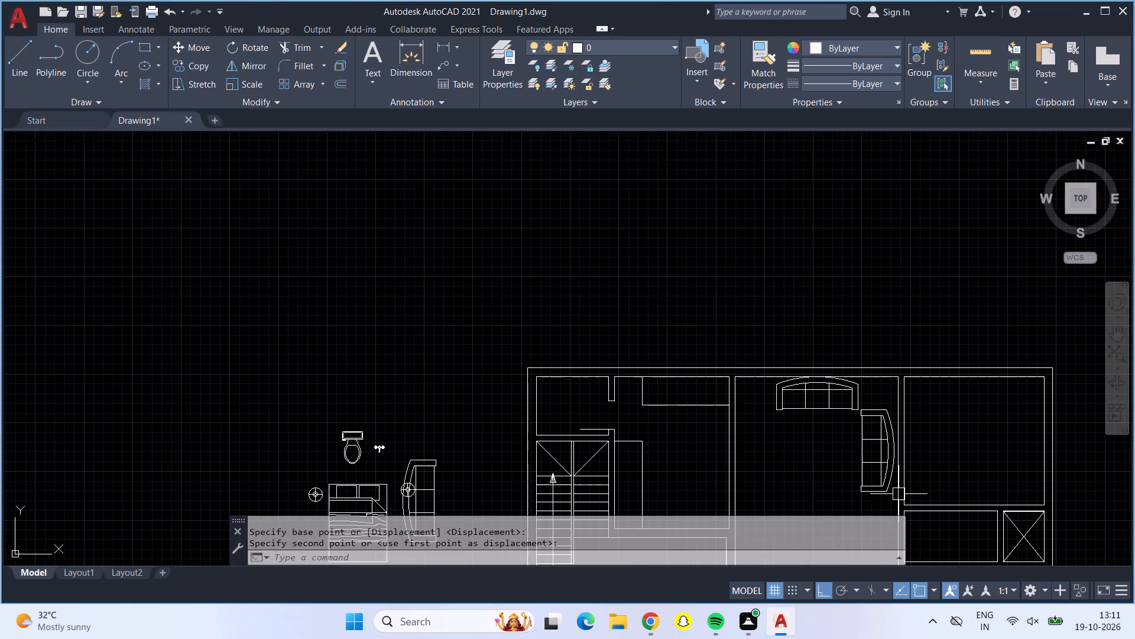
middle_click_drag(964, 457, 964, 450)
middle_click_drag(964, 450, 965, 405)
scroll(930, 408, "up", 2)
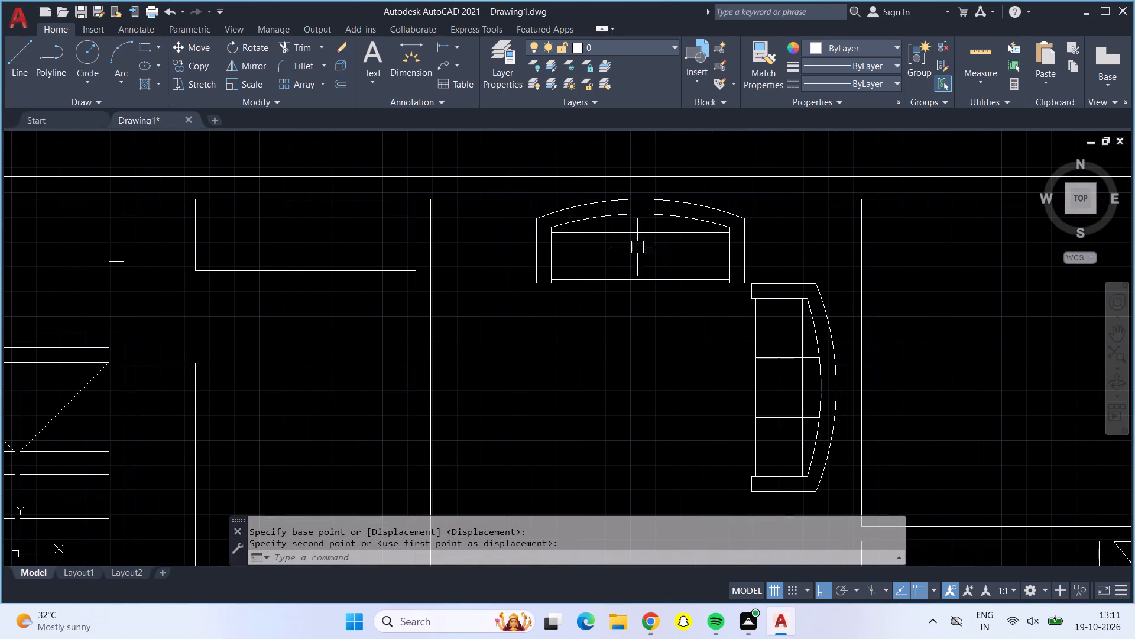
left_click(770, 295)
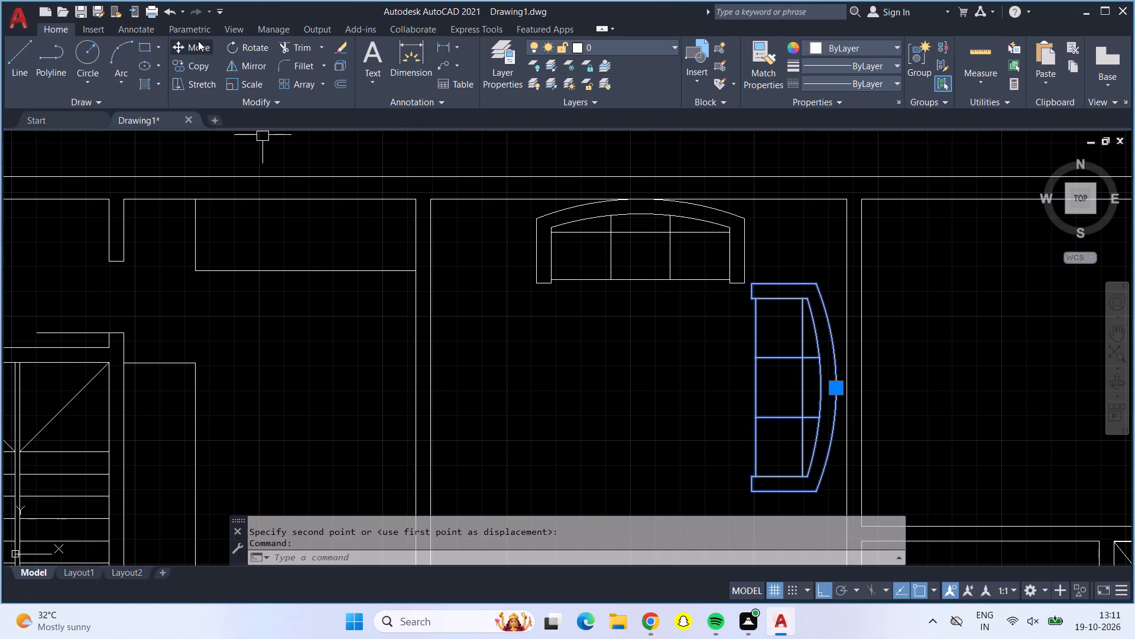
left_click(198, 41)
left_click(797, 282)
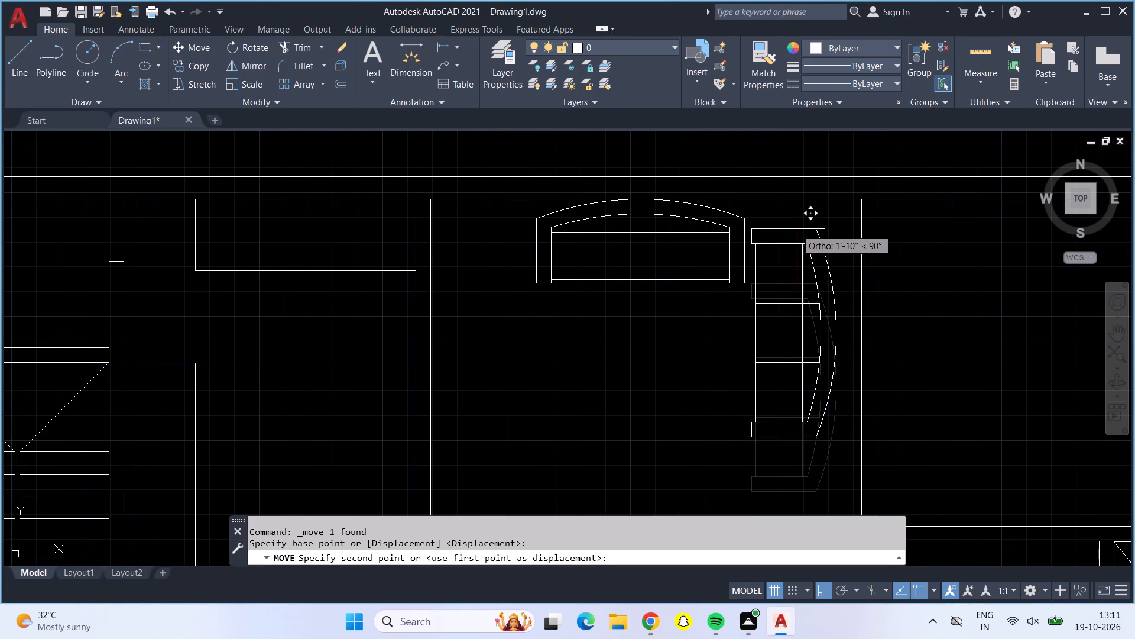
left_click(806, 213)
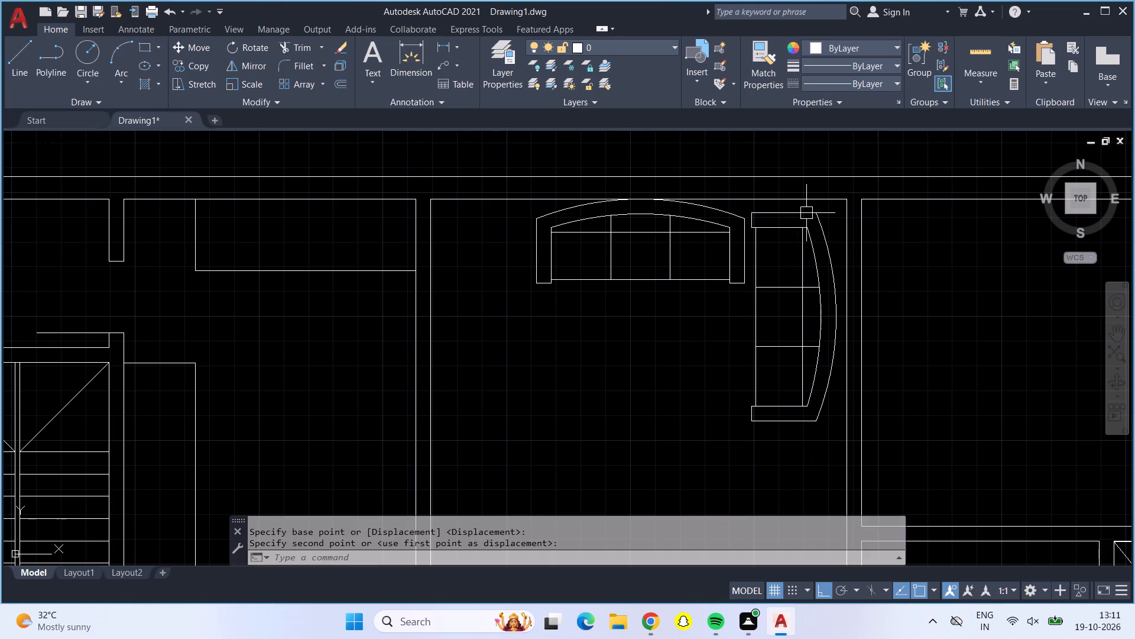
Move the last loose sofa horizontally into the hall, with its curved back against the left wall.
middle_click_drag(670, 364, 843, 366)
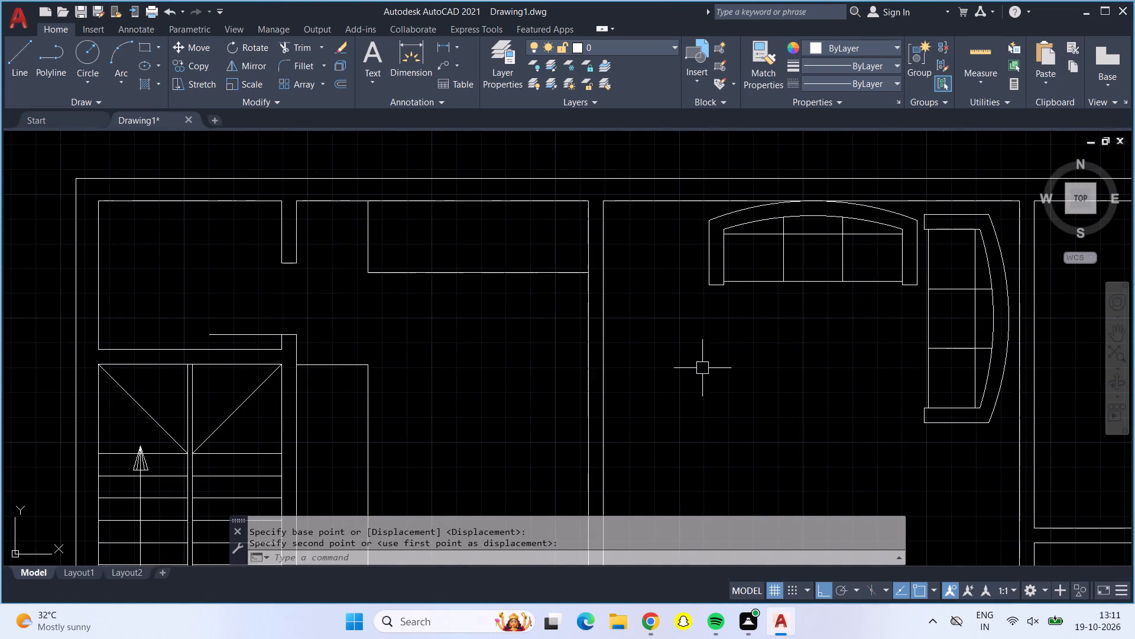
scroll(555, 376, "down", 2)
left_click(271, 438)
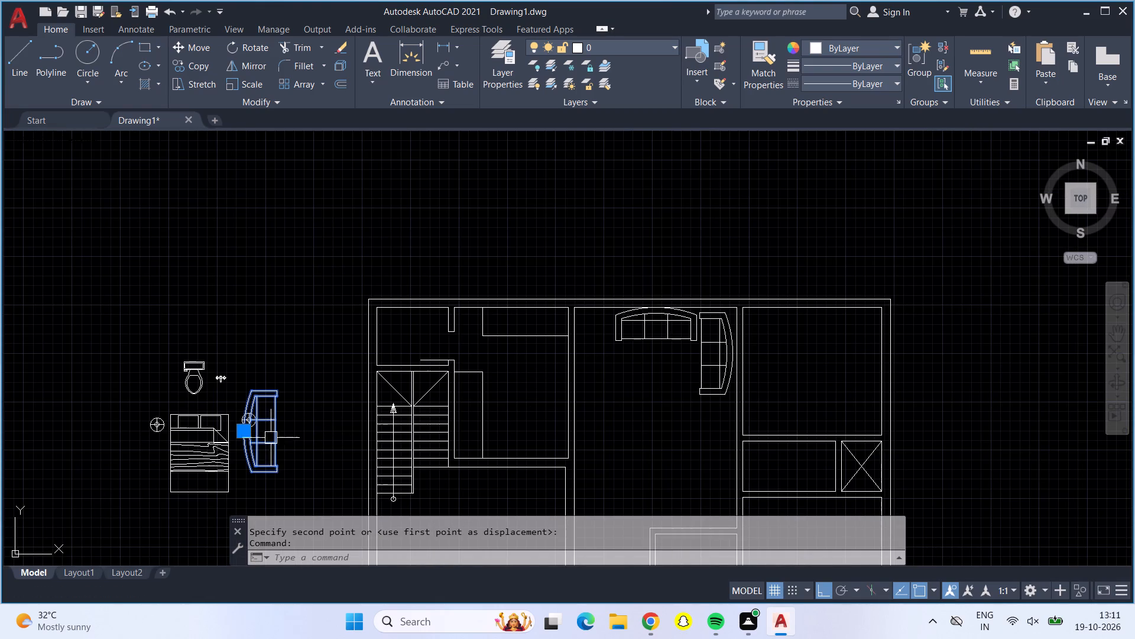
left_click(193, 46)
left_click(268, 435)
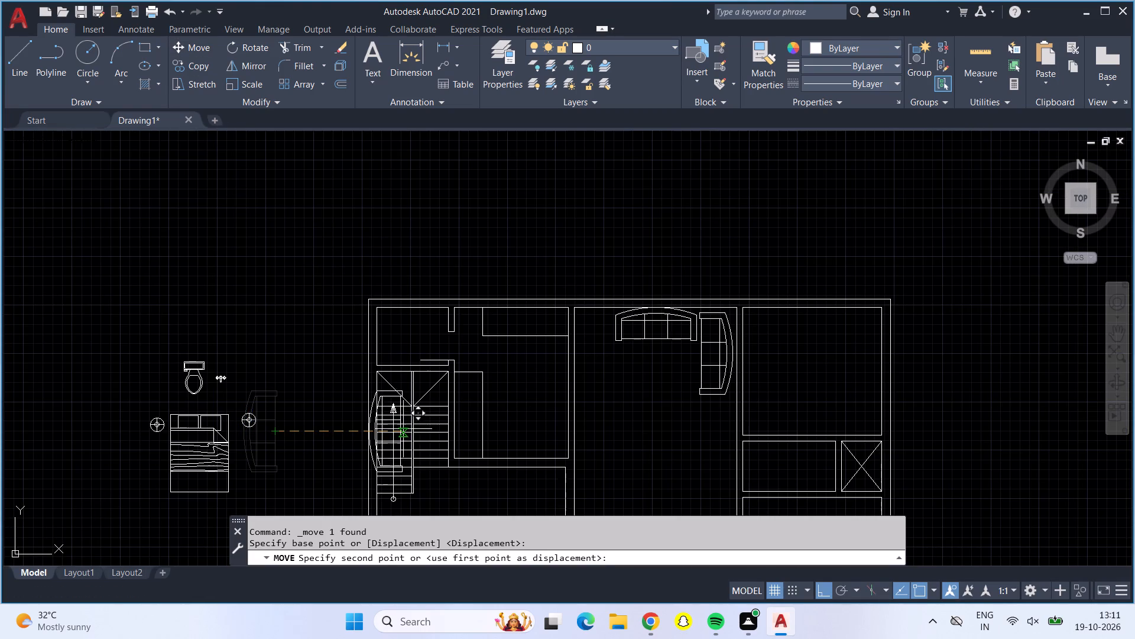
left_click(606, 409)
Move the left-hand sofa straight up to just below the hall's top wall, facing the right-hand sofa.
left_click(600, 419)
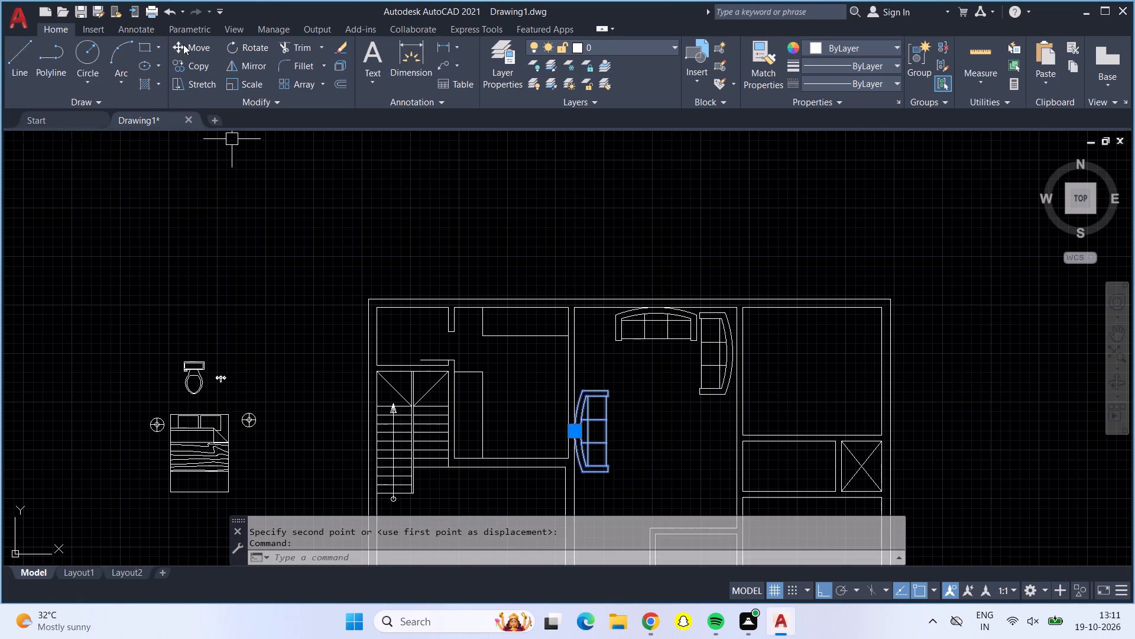
left_click(183, 44)
left_click(594, 385)
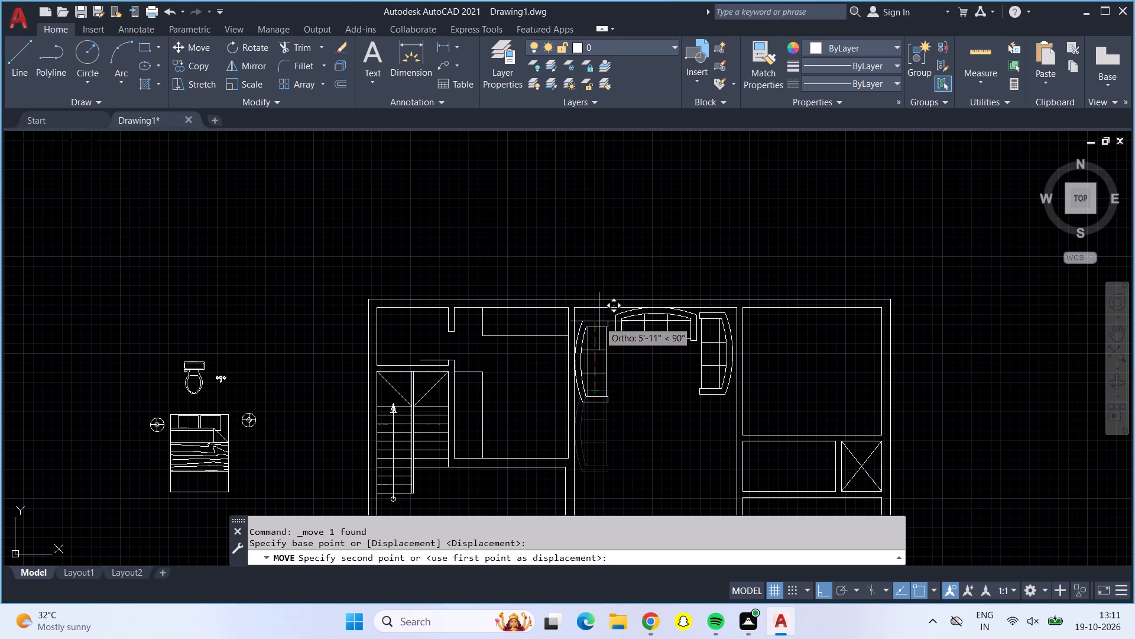
scroll(589, 312, "up", 1)
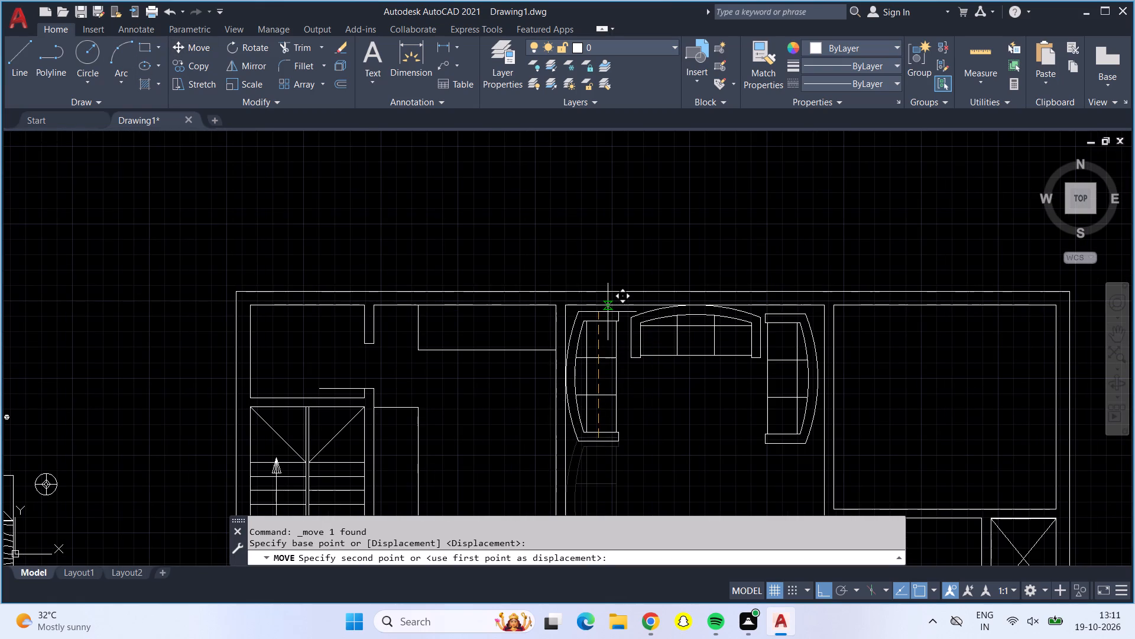
scroll(608, 312, "up", 2)
left_click(612, 315)
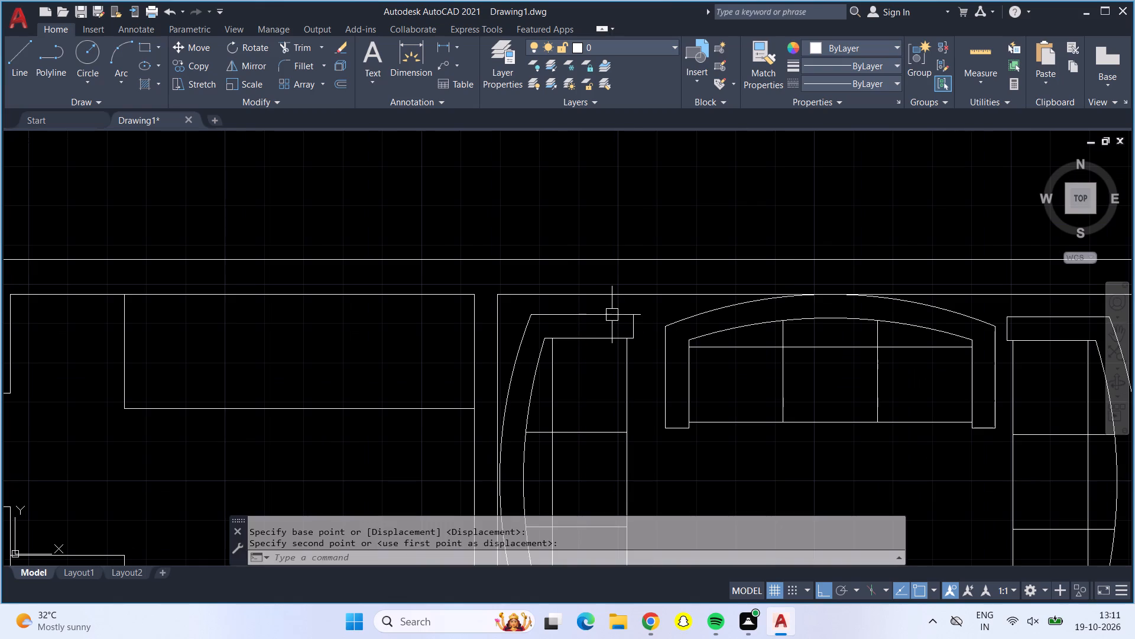
Move the right-hand sofa horizontally so its curved back meets the inner face of the hall's right wall.
scroll(670, 380, "down", 2)
middle_click_drag(729, 476, 643, 437)
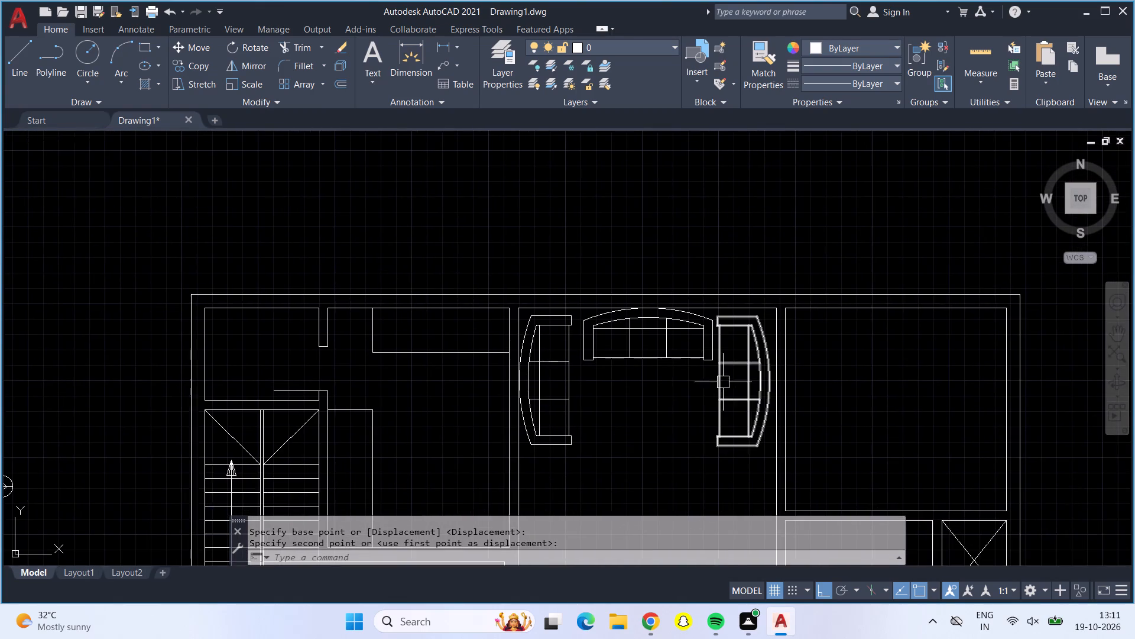
scroll(758, 382, "up", 4)
left_click(804, 408)
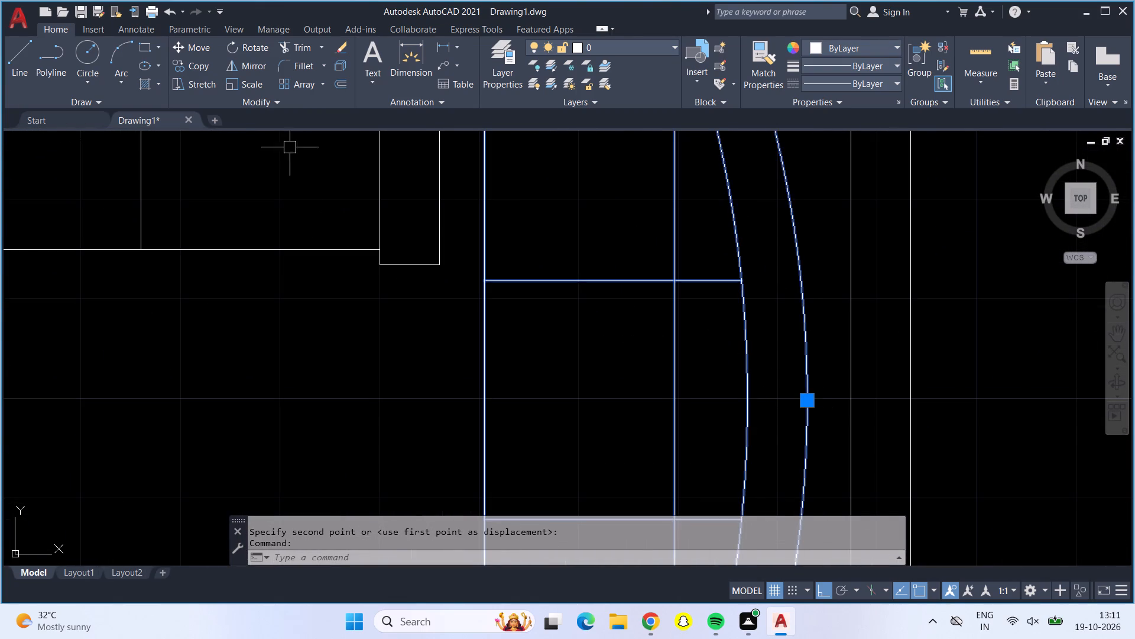
left_click(191, 44)
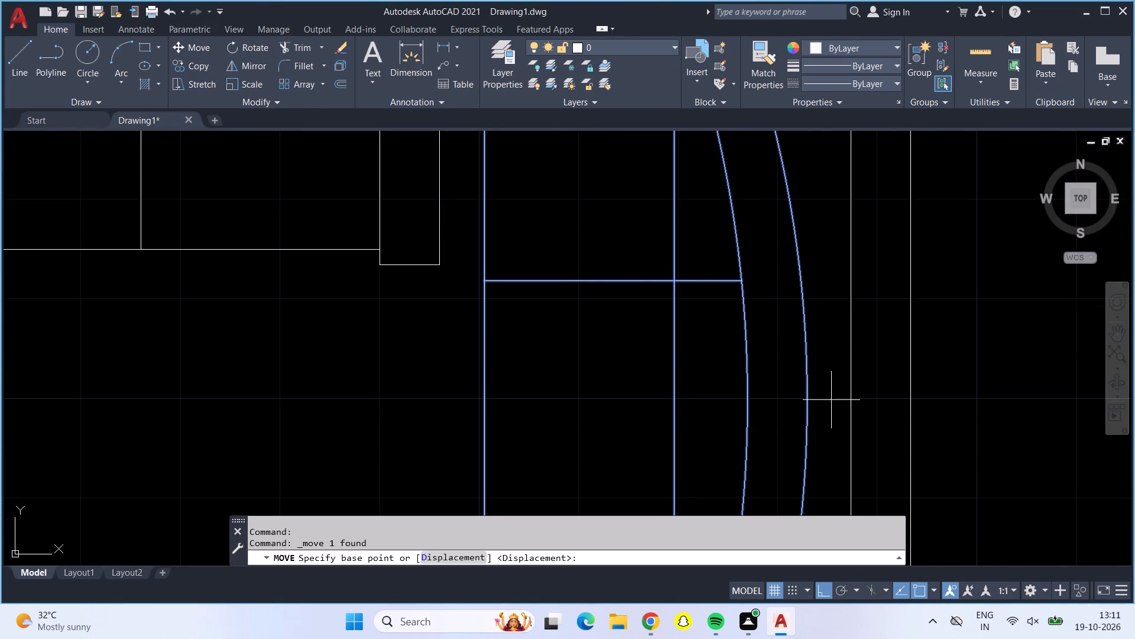
left_click(810, 389)
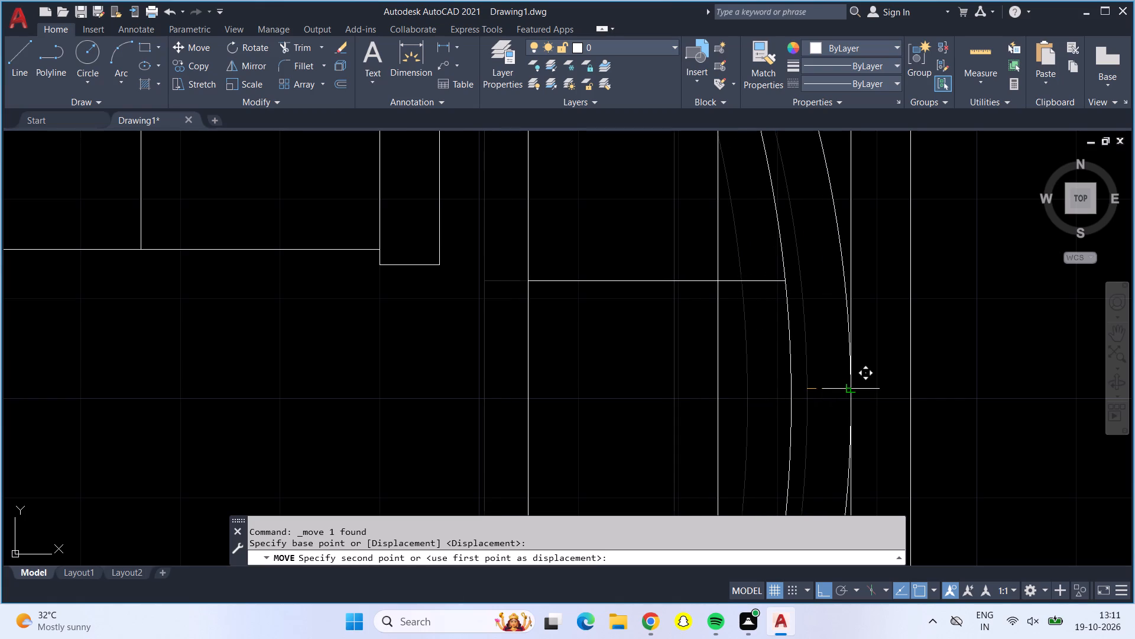
left_click(849, 387)
Move the wood-grain table lying over the bed about 39'-4" horizontally into the hall.
scroll(848, 386, "down", 3)
scroll(724, 426, "down", 1)
middle_click_drag(724, 426, 720, 237)
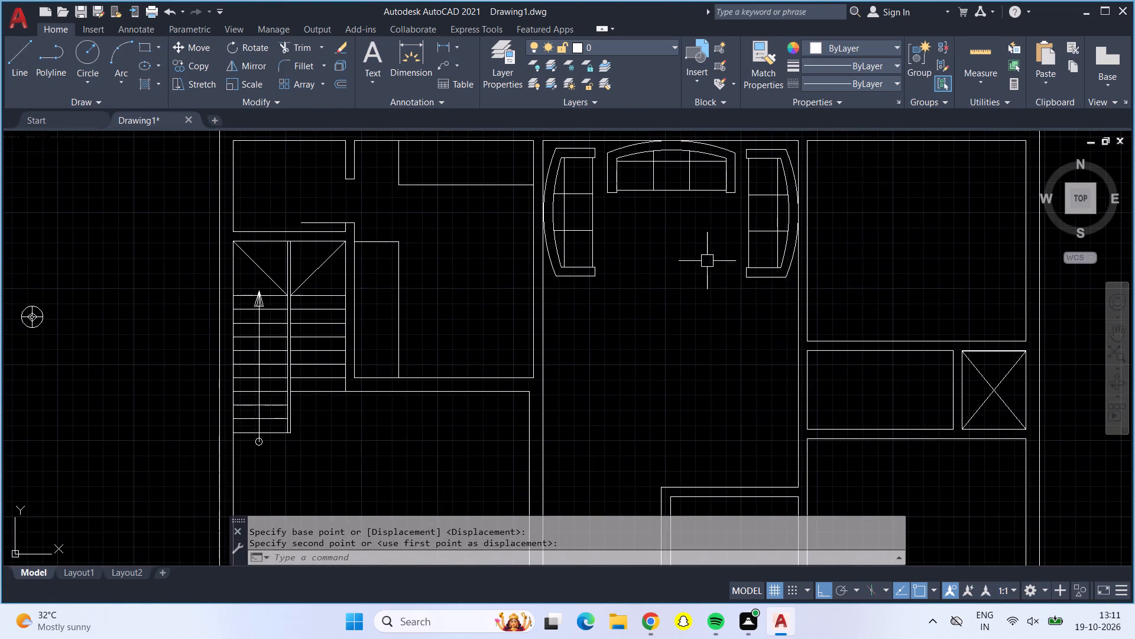
scroll(682, 289, "down", 1)
left_click(222, 337)
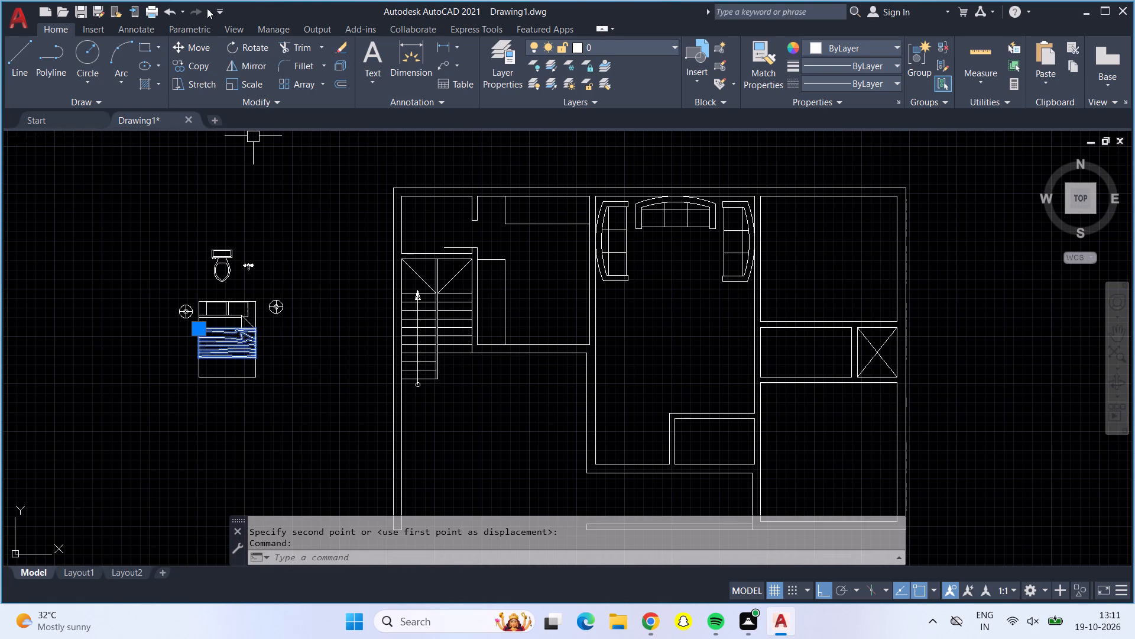
left_click(196, 41)
left_click(244, 341)
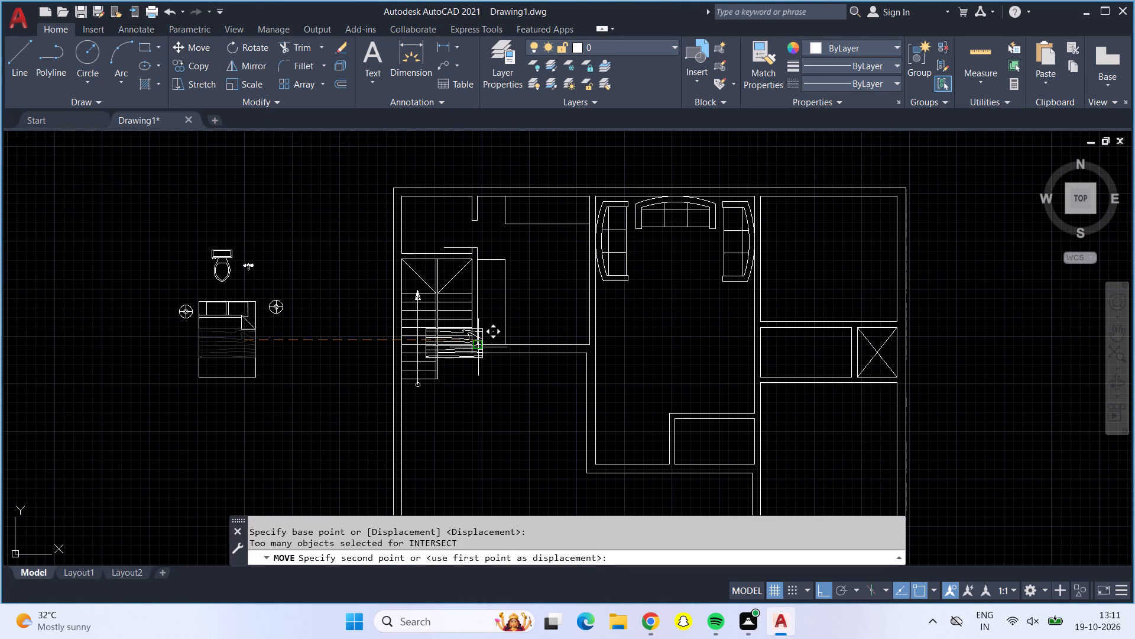
left_click(693, 241)
Move the wood-grain table about 7'-5" straight up, placing it between the three hall sofas.
left_click(684, 332)
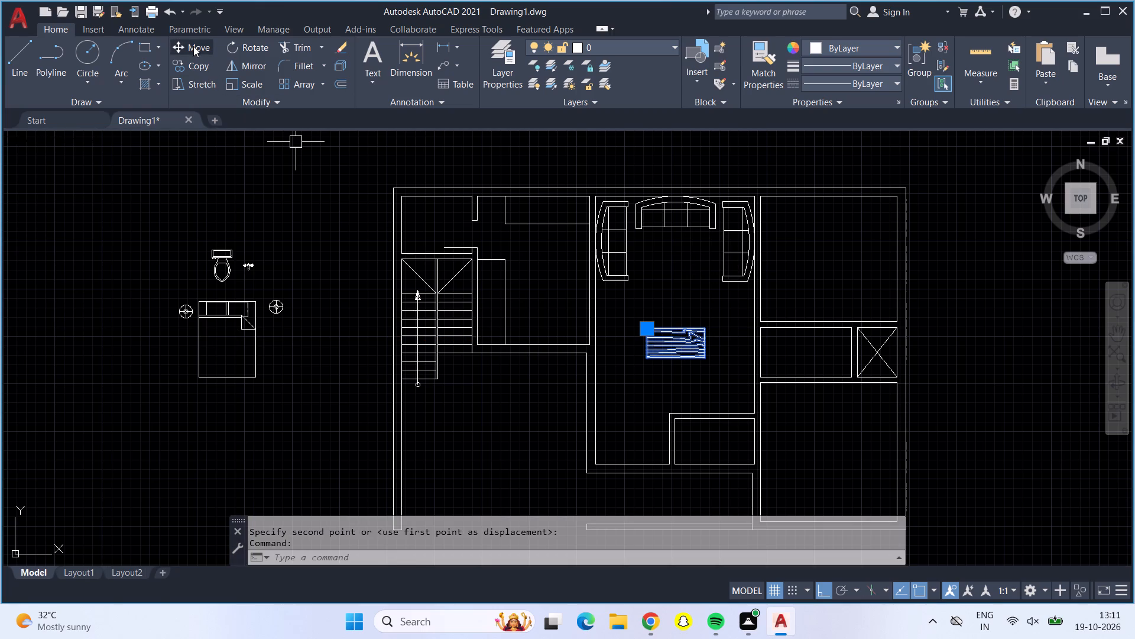
left_click(193, 46)
left_click(674, 340)
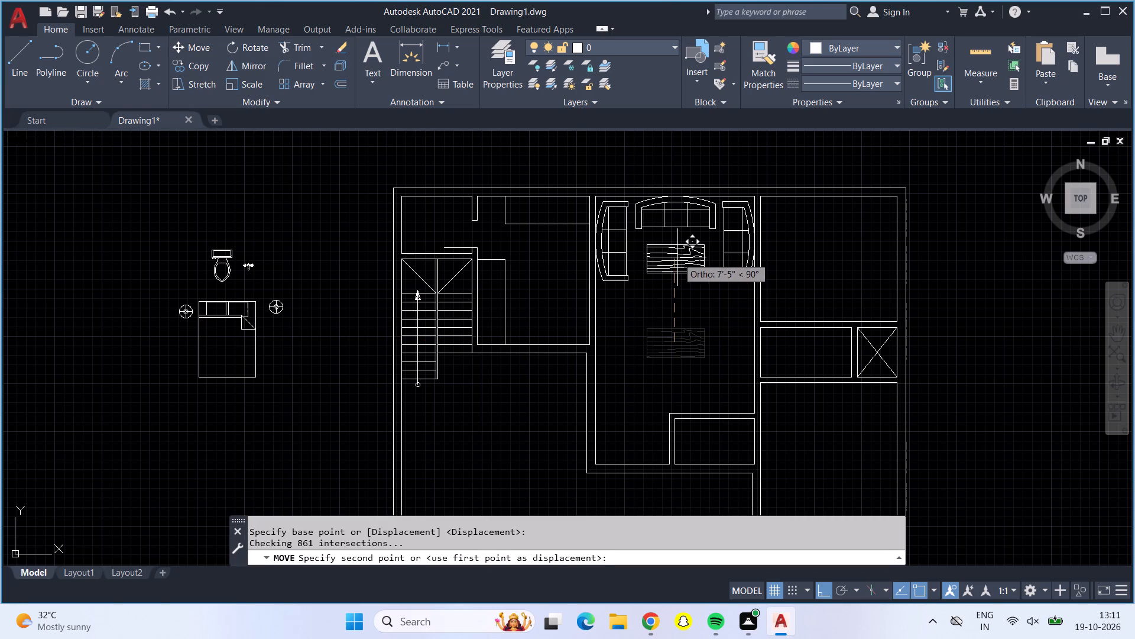
left_click(677, 257)
Inspect the arrangement of the three sofas and the table in the hall, and the adjoining rooms.
scroll(671, 308, "down", 1)
scroll(758, 270, "up", 4)
scroll(628, 398, "down", 1)
middle_click_drag(628, 398, 666, 314)
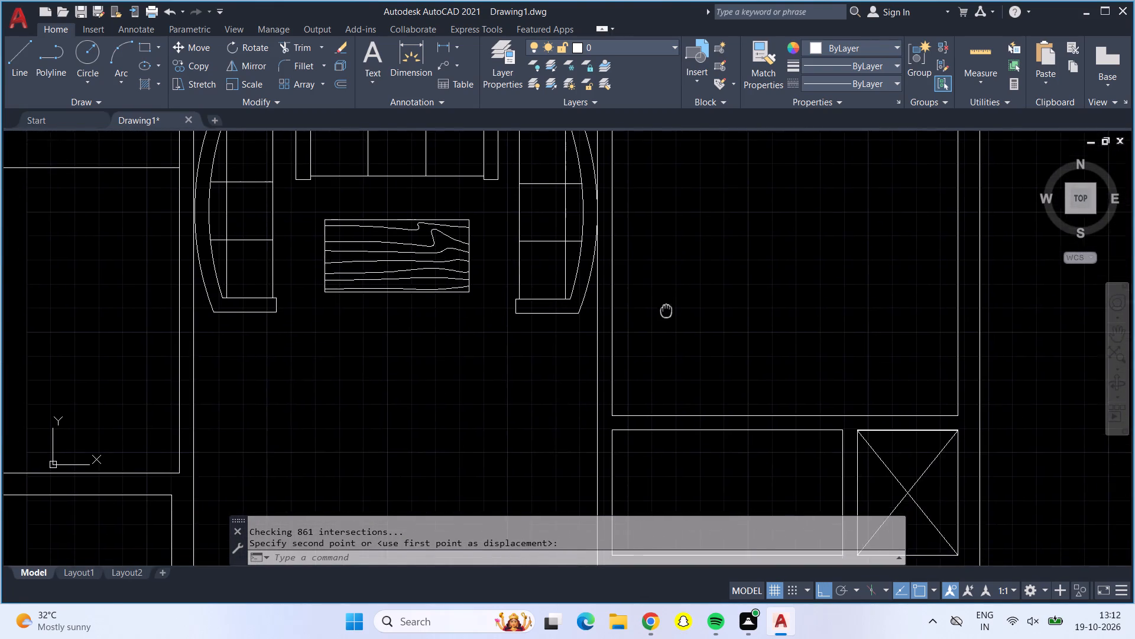
middle_click_drag(666, 314, 664, 353)
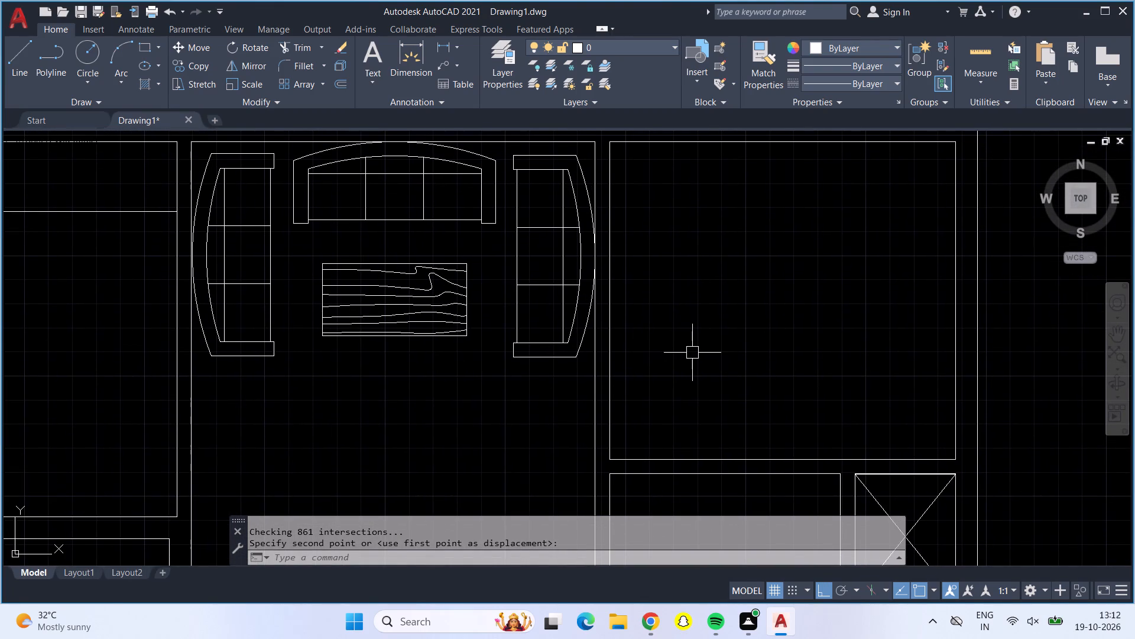
middle_click_drag(692, 353, 693, 316)
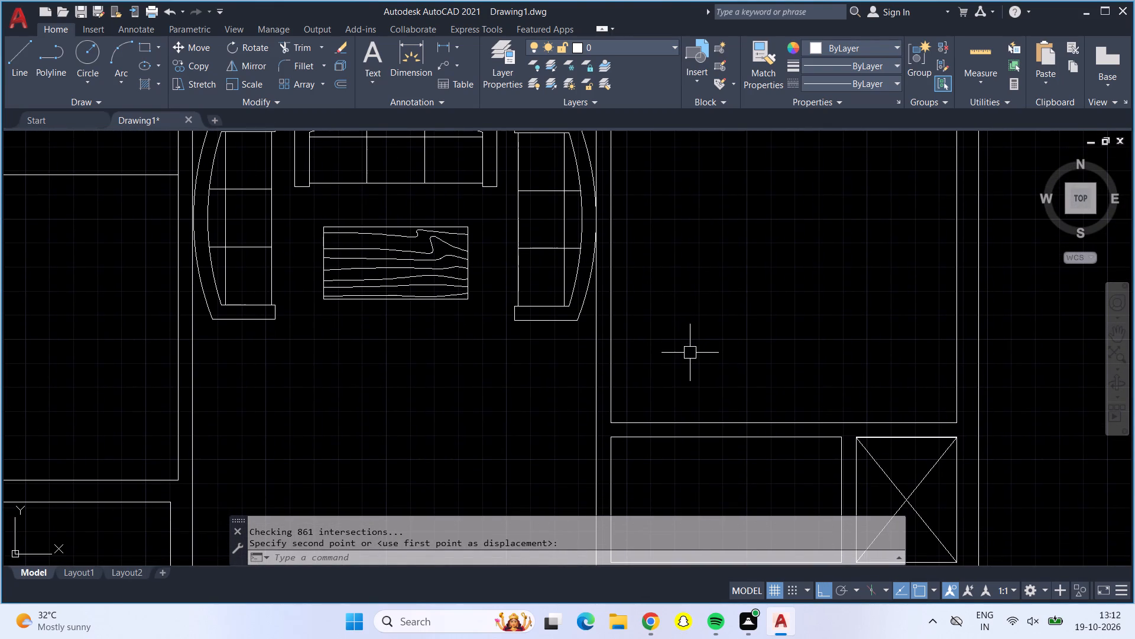
middle_click_drag(674, 364, 689, 405)
scroll(572, 412, "up", 1)
scroll(532, 428, "down", 2)
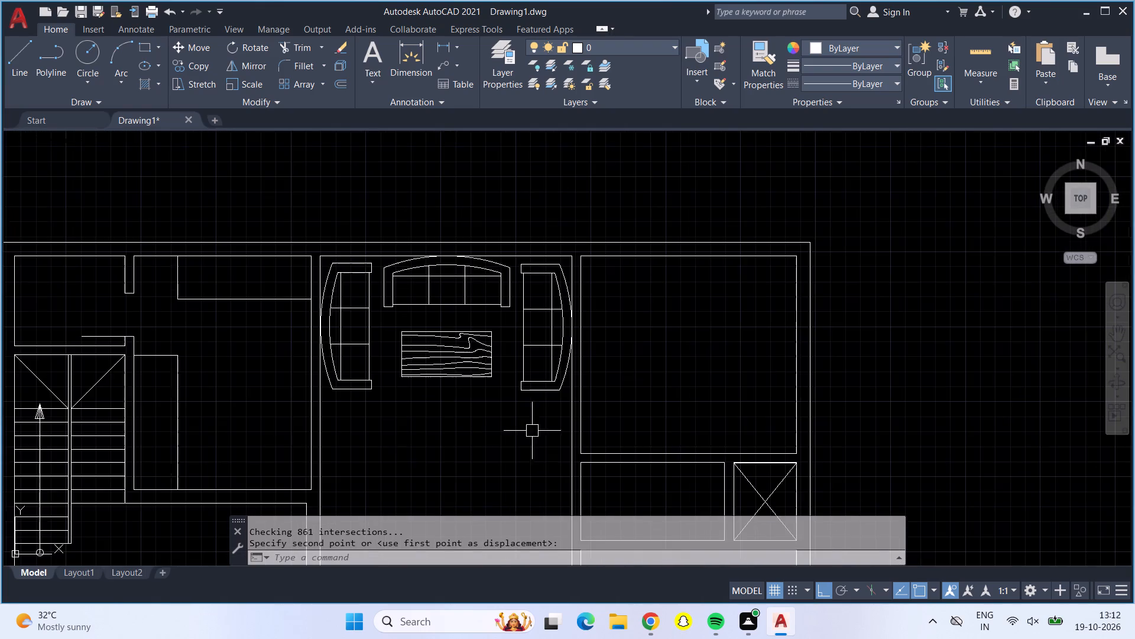
middle_click_drag(527, 437, 567, 338)
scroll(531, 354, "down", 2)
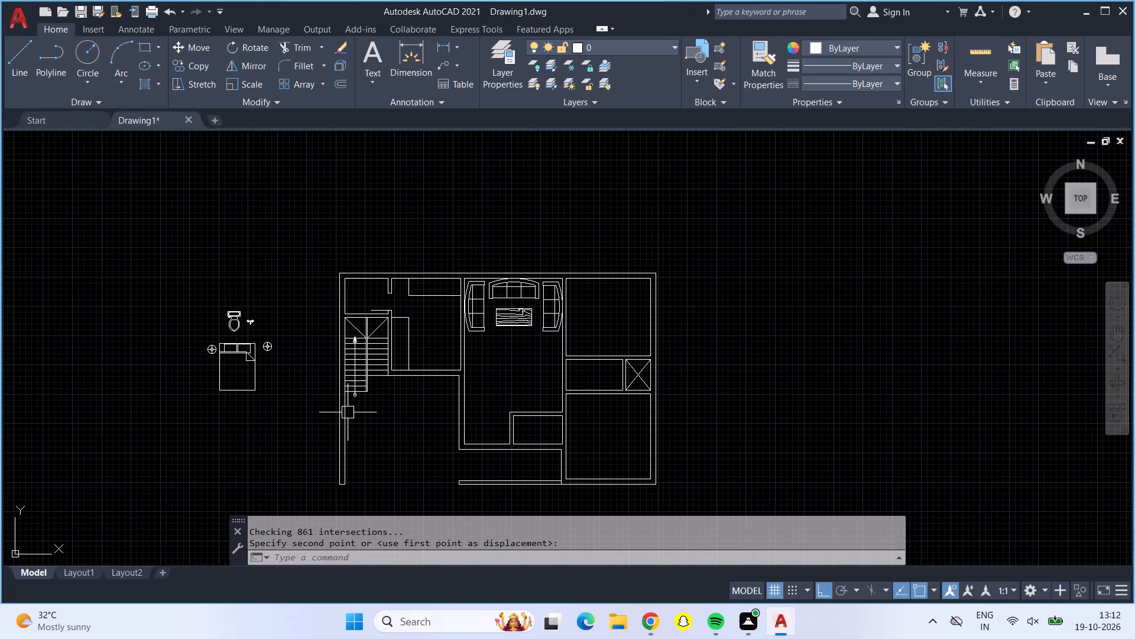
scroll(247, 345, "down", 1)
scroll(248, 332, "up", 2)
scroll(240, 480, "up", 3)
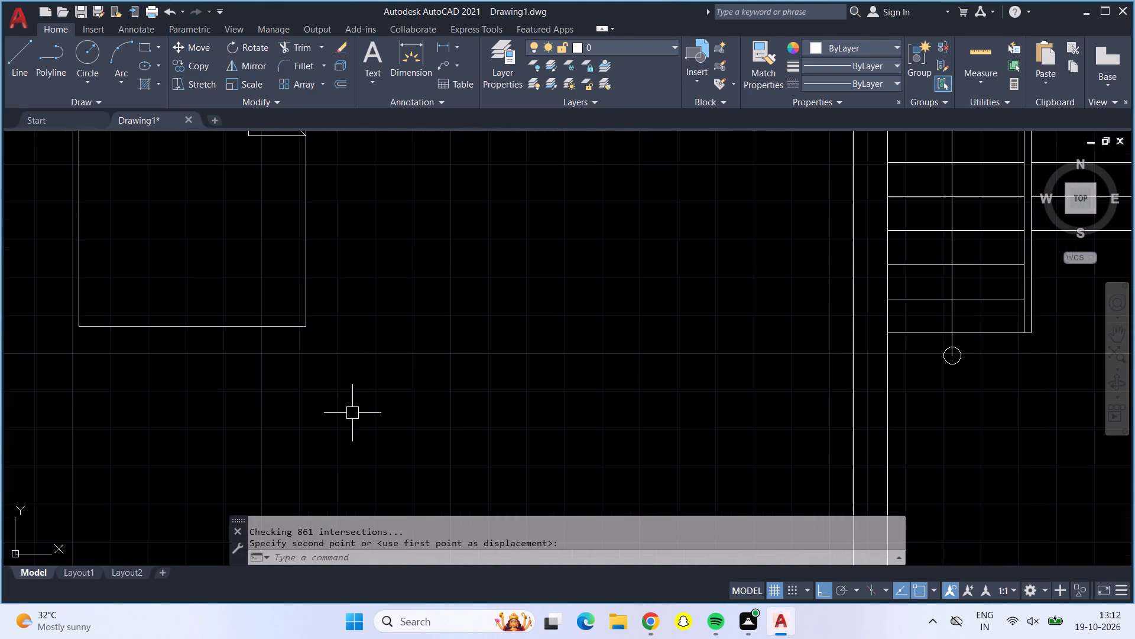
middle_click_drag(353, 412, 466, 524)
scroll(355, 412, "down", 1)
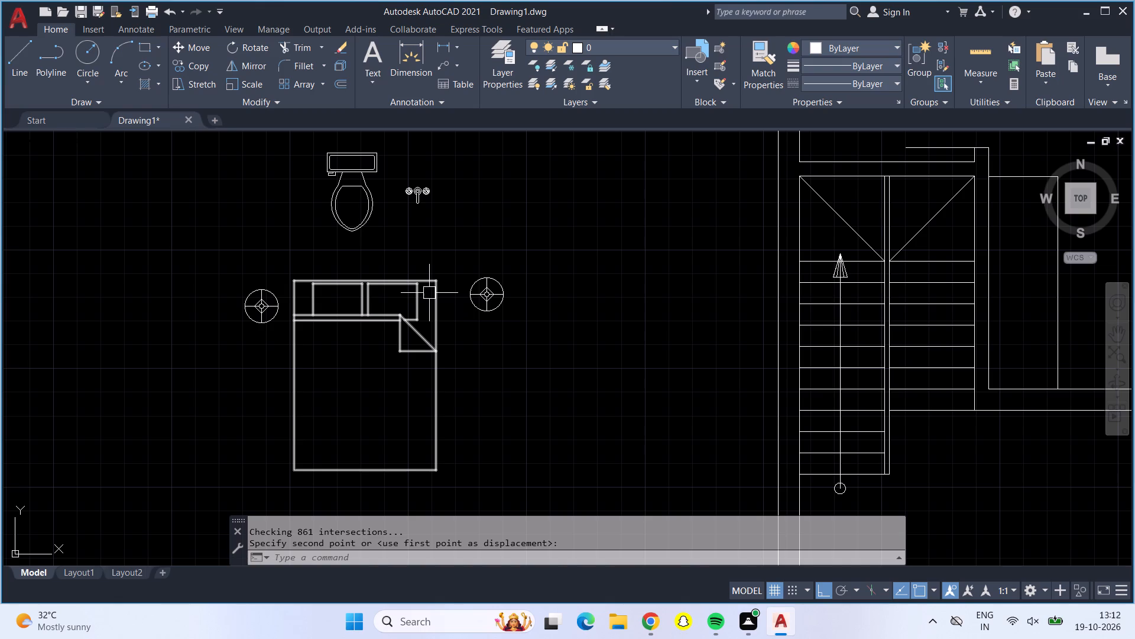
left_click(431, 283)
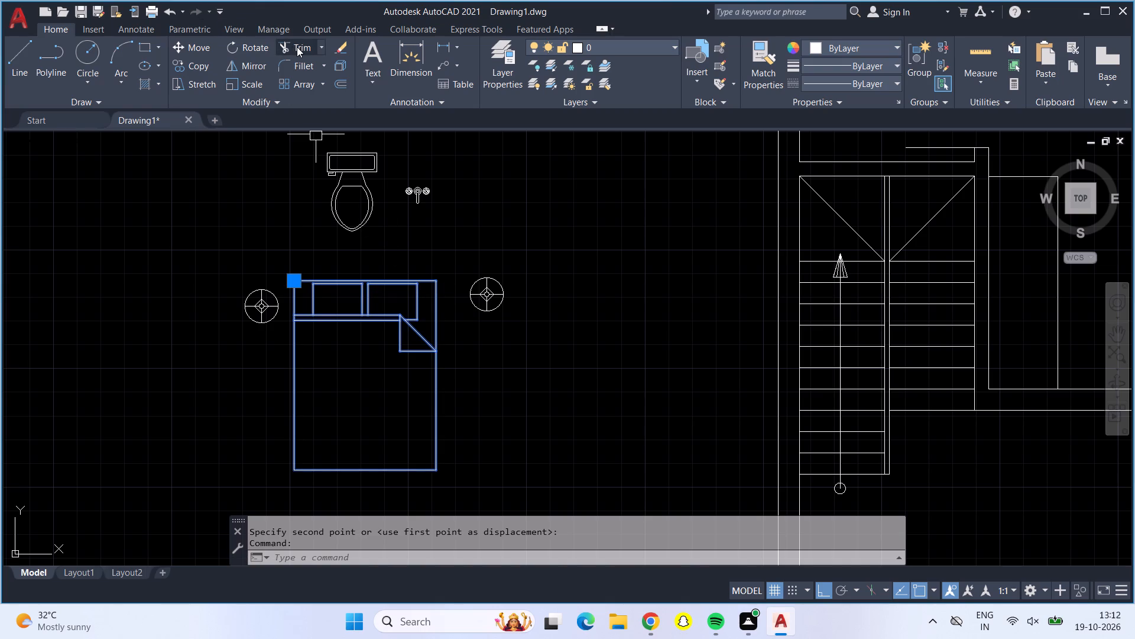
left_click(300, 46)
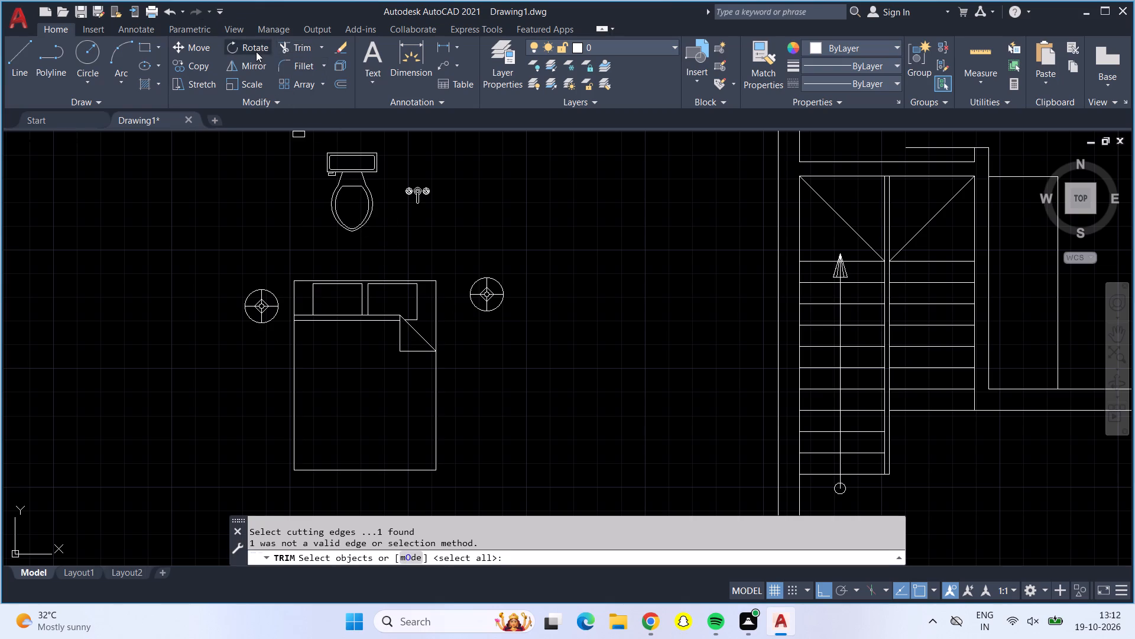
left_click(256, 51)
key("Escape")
Rotate the bed 90° clockwise about its upper-right corner so its pillows face right.
left_click(351, 310)
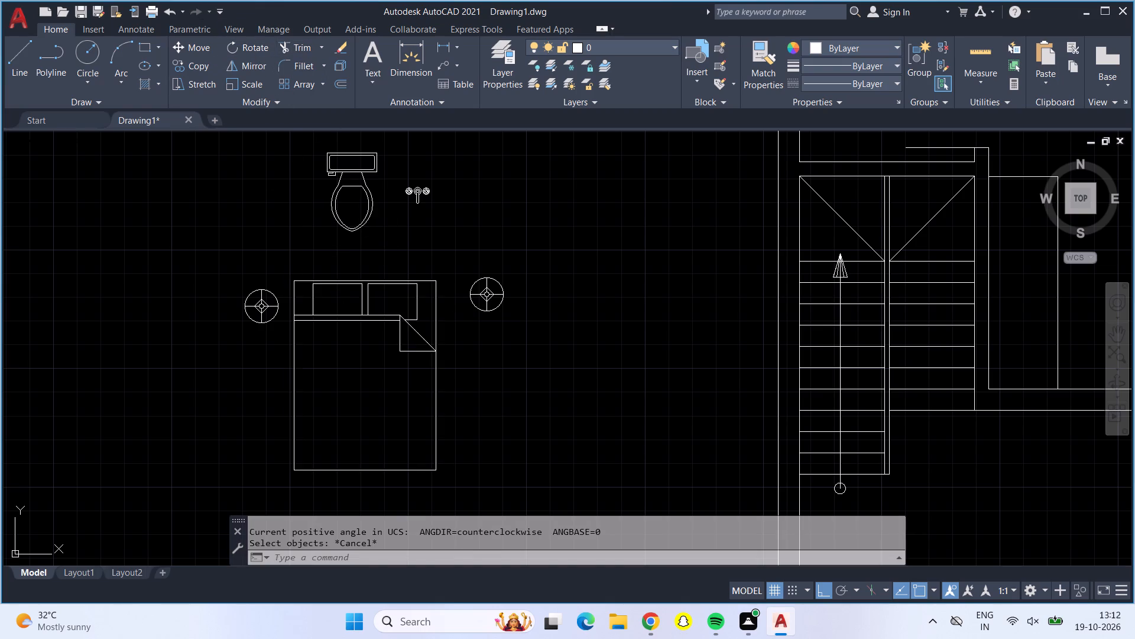
left_click(239, 42)
left_click(437, 277)
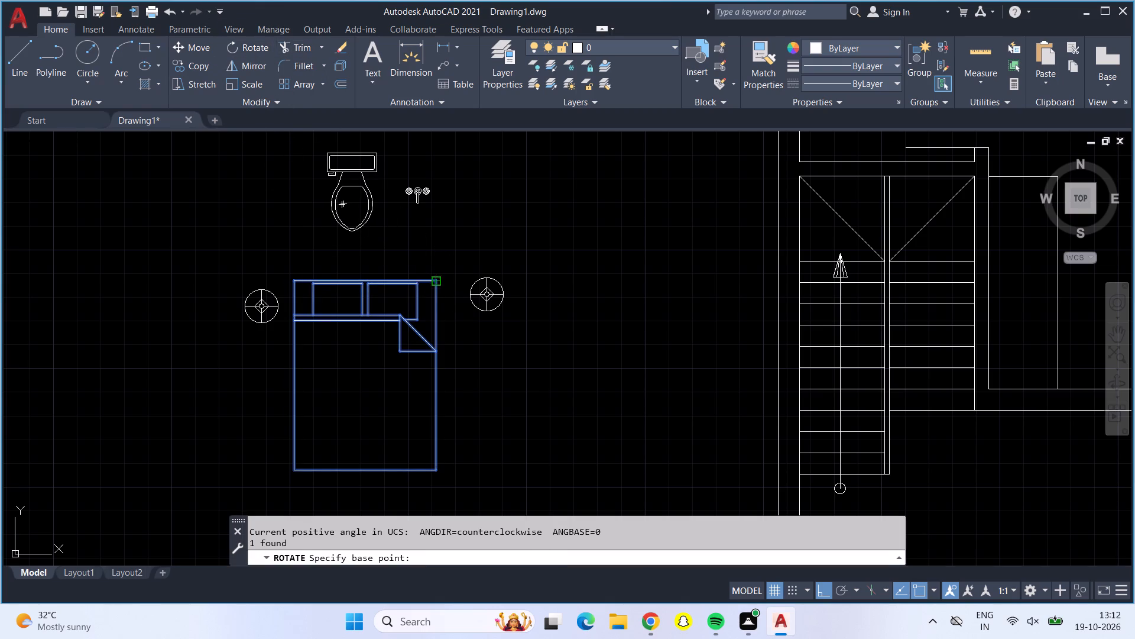
left_click(449, 371)
With Ortho off, move the bed by its headboard midpoint into the upper-right bedroom, setting the headboard against the right wall's inner face.
left_click(432, 267)
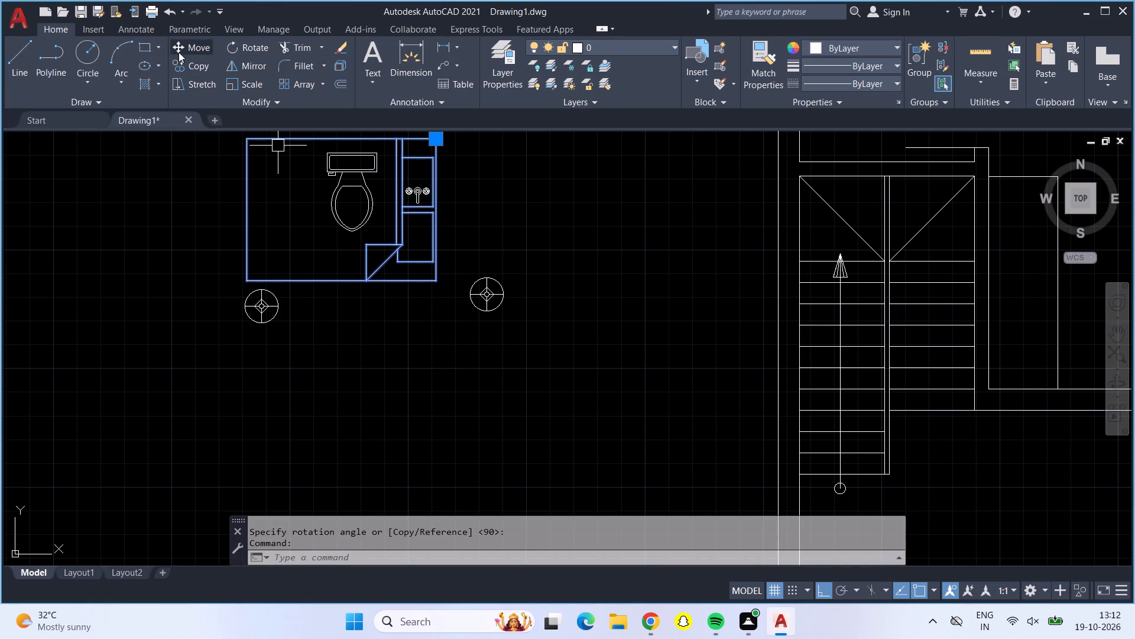
left_click(179, 52)
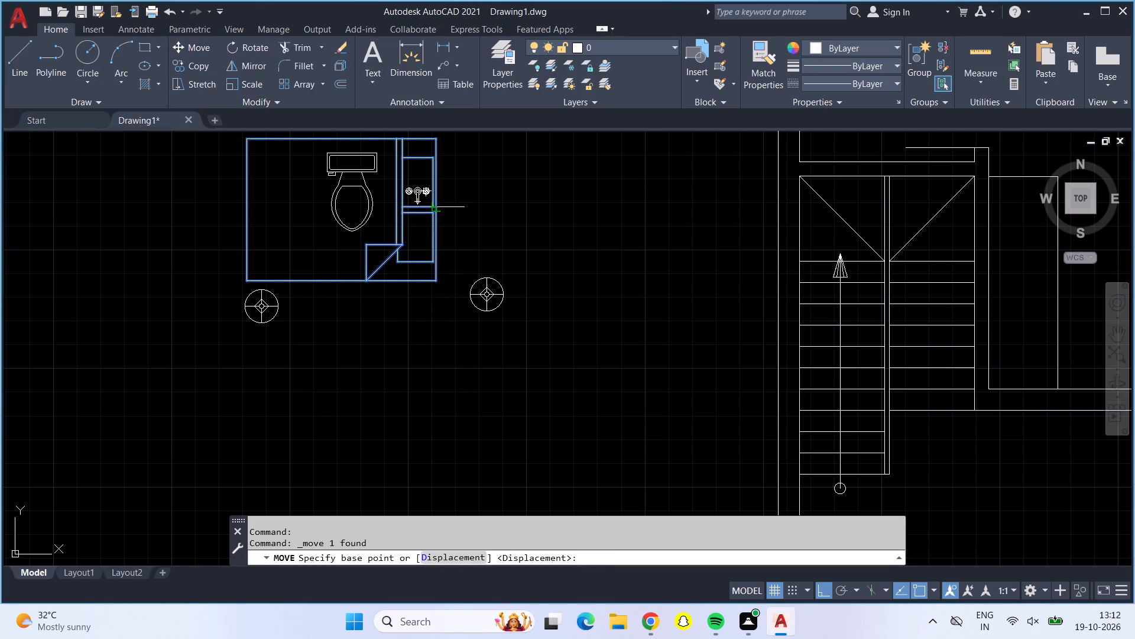
left_click(436, 208)
scroll(1081, 309, "down", 2)
middle_click_drag(1065, 325, 655, 327)
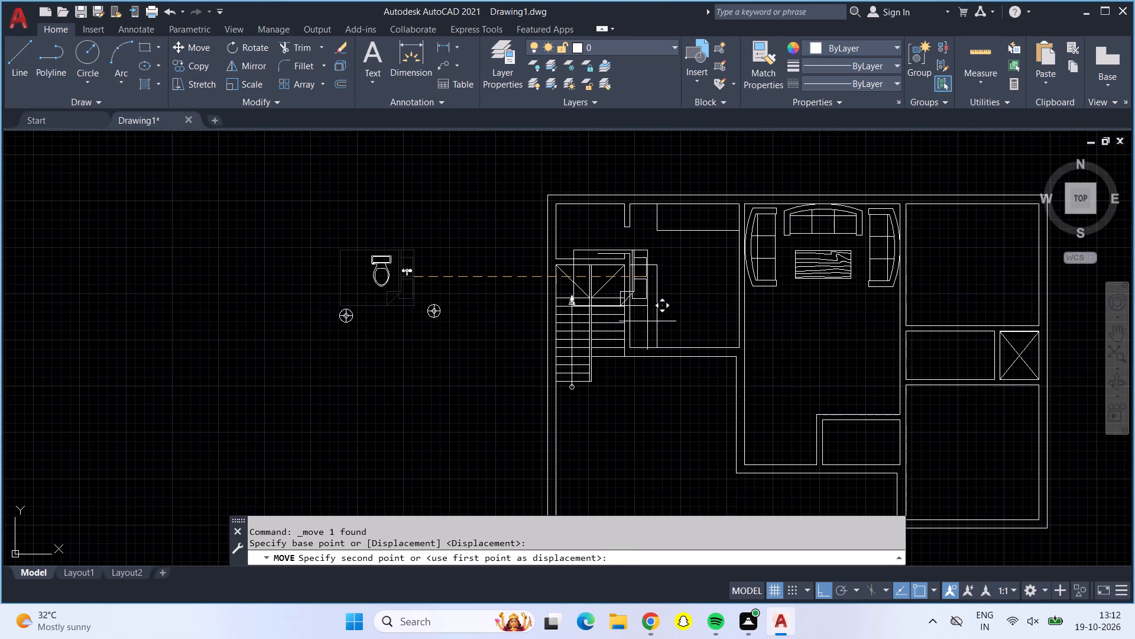
scroll(1006, 319, "up", 2)
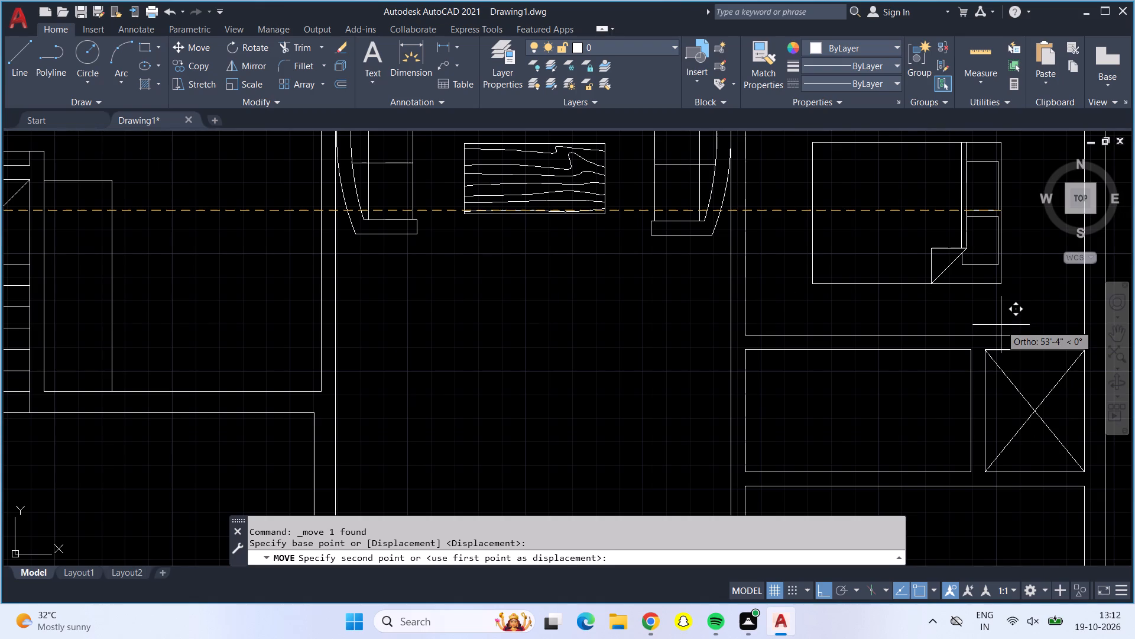
middle_click_drag(1035, 322, 917, 439)
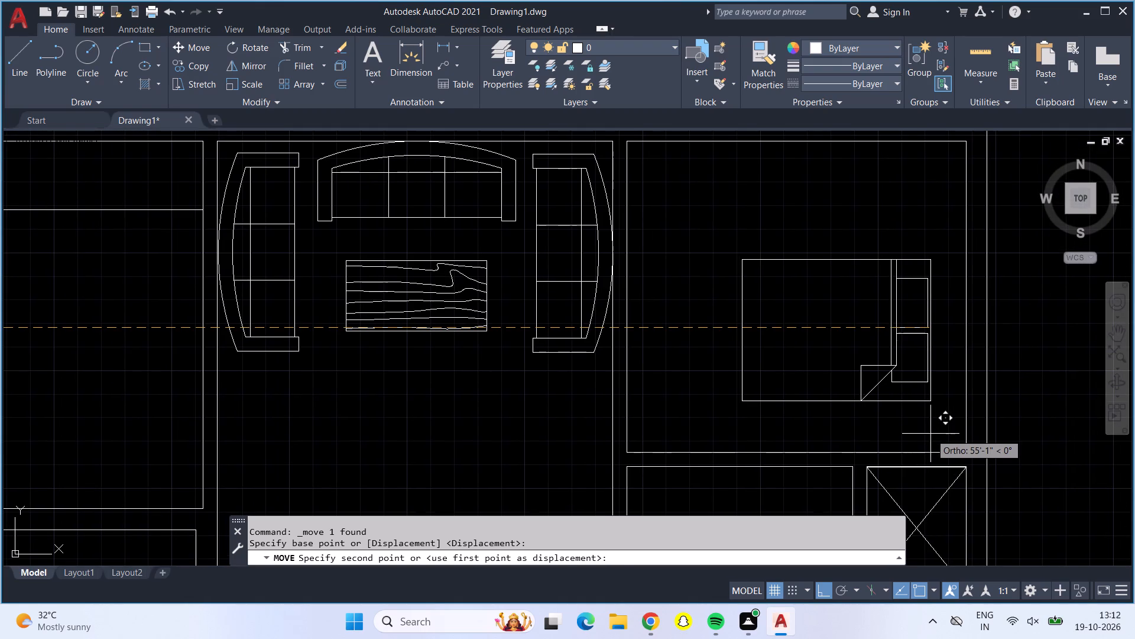
key("F8")
scroll(967, 256, "up", 2)
middle_click_drag(967, 256, 938, 427)
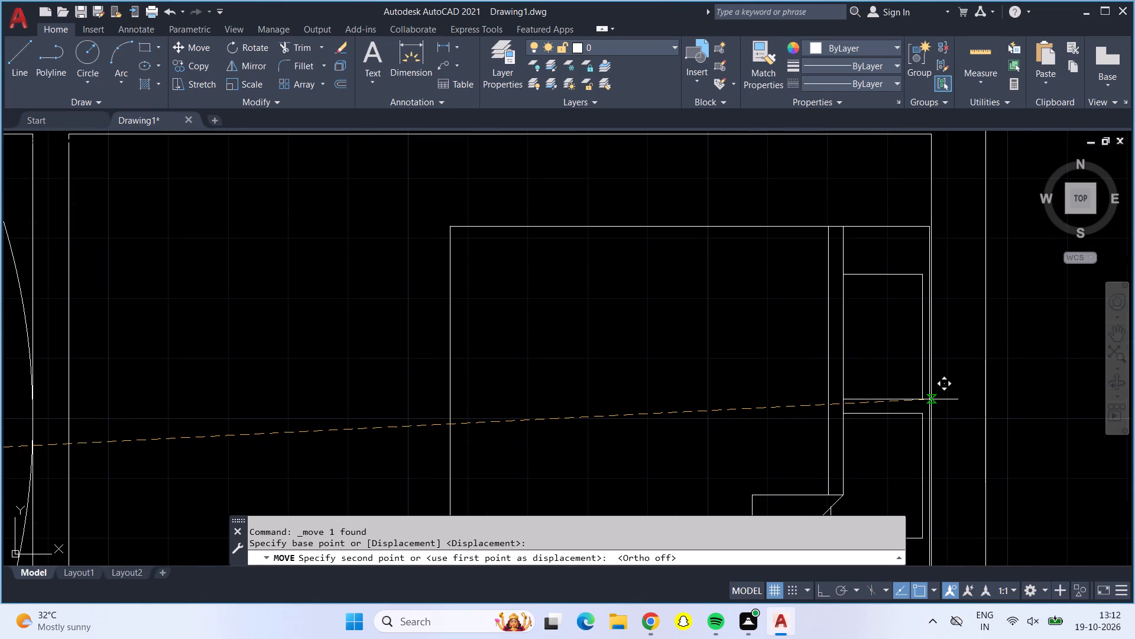
left_click(929, 399)
Move the right-hand round bedside table into the bedroom's upper-right corner, between the top wall and the bed.
scroll(900, 399, "down", 3)
middle_click_drag(838, 420, 848, 318)
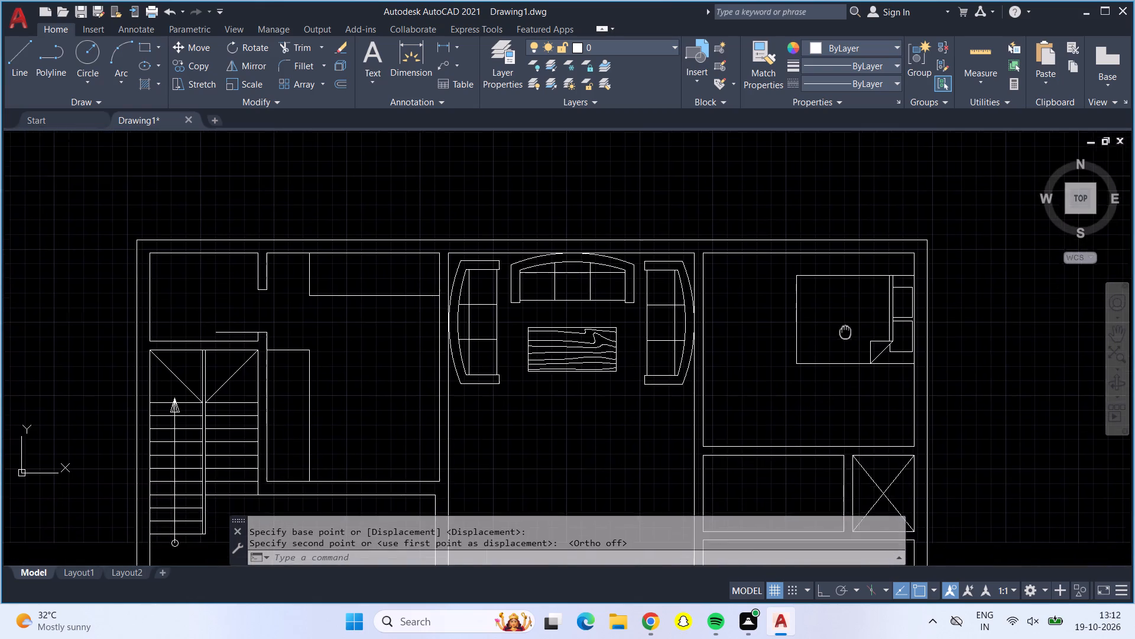
middle_click_drag(848, 318, 848, 314)
scroll(841, 329, "down", 1)
left_click(294, 370)
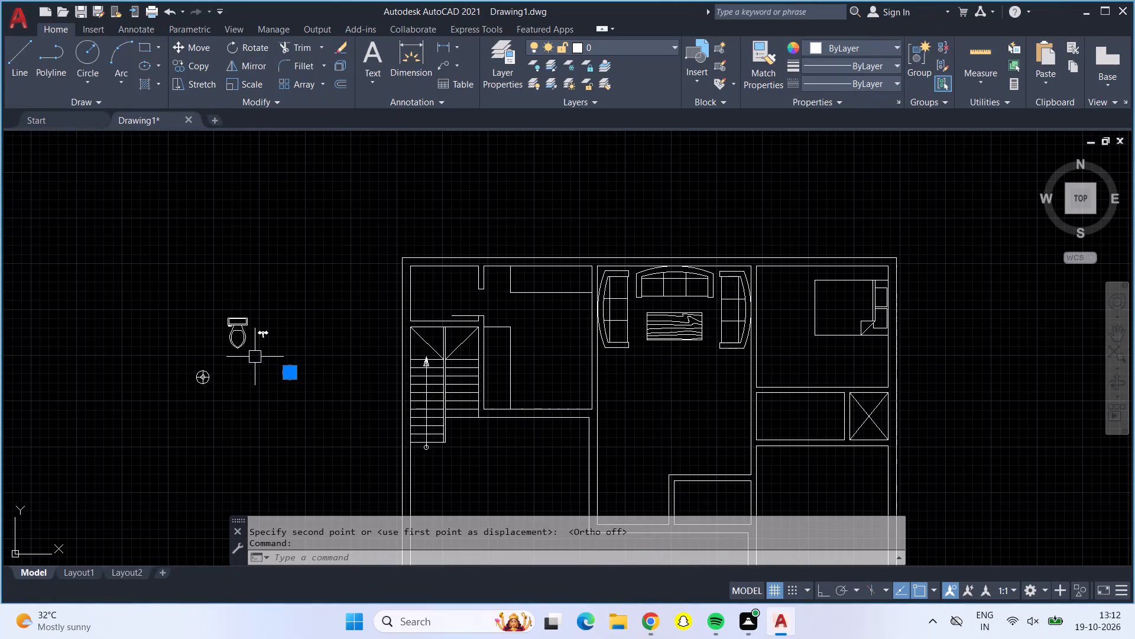
left_click(210, 43)
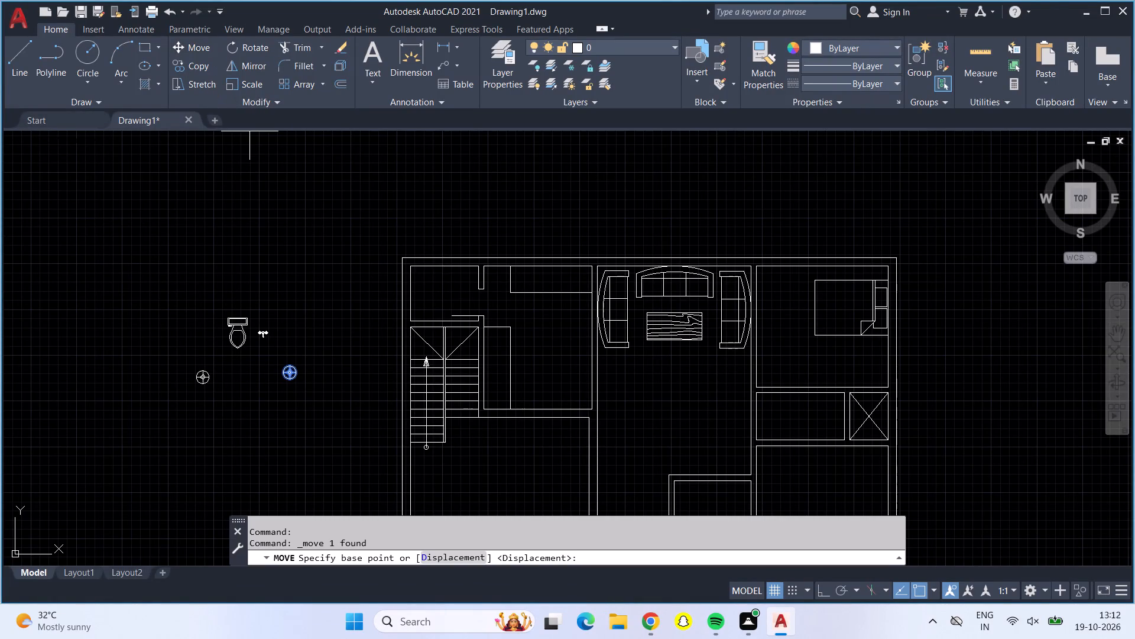
scroll(257, 367, "up", 4)
left_click(457, 366)
scroll(974, 363, "down", 2)
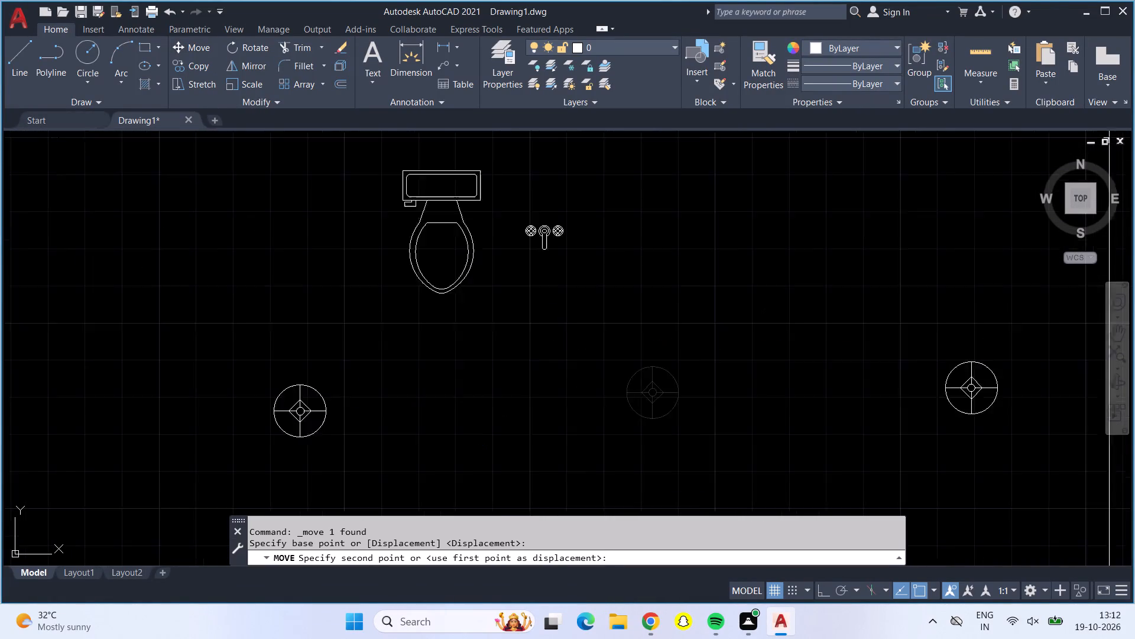
scroll(991, 367, "up", 1)
scroll(1017, 368, "down", 1)
middle_click_drag(1004, 368, 996, 369)
middle_click_drag(706, 424, 706, 423)
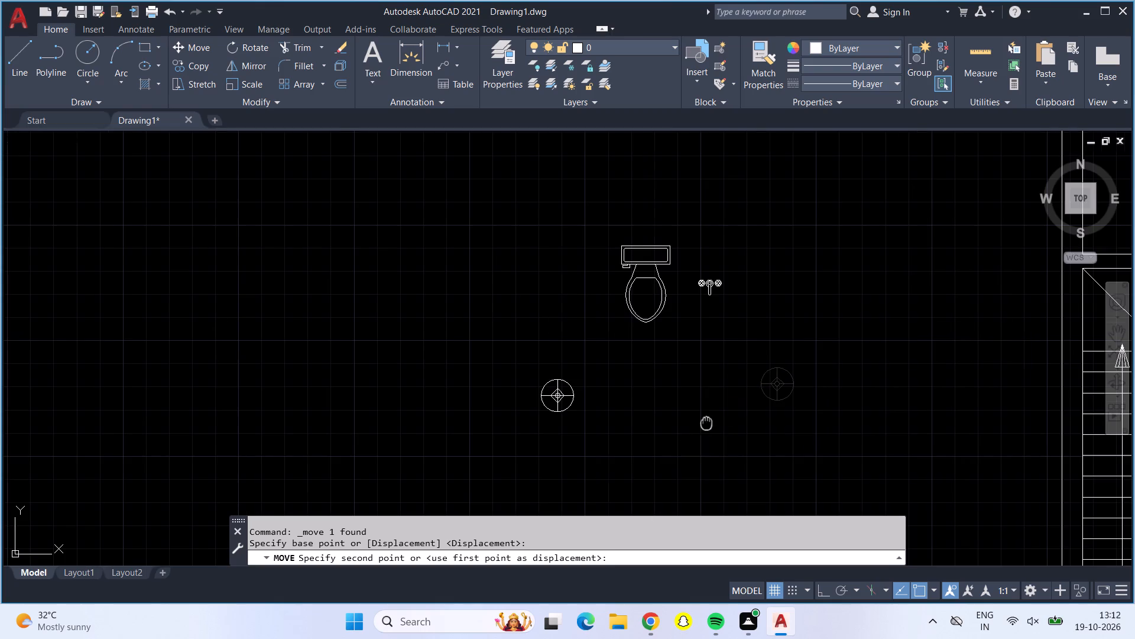
middle_click_drag(706, 423, 43, 371)
scroll(742, 299, "down", 1)
middle_click_drag(742, 299, 220, 425)
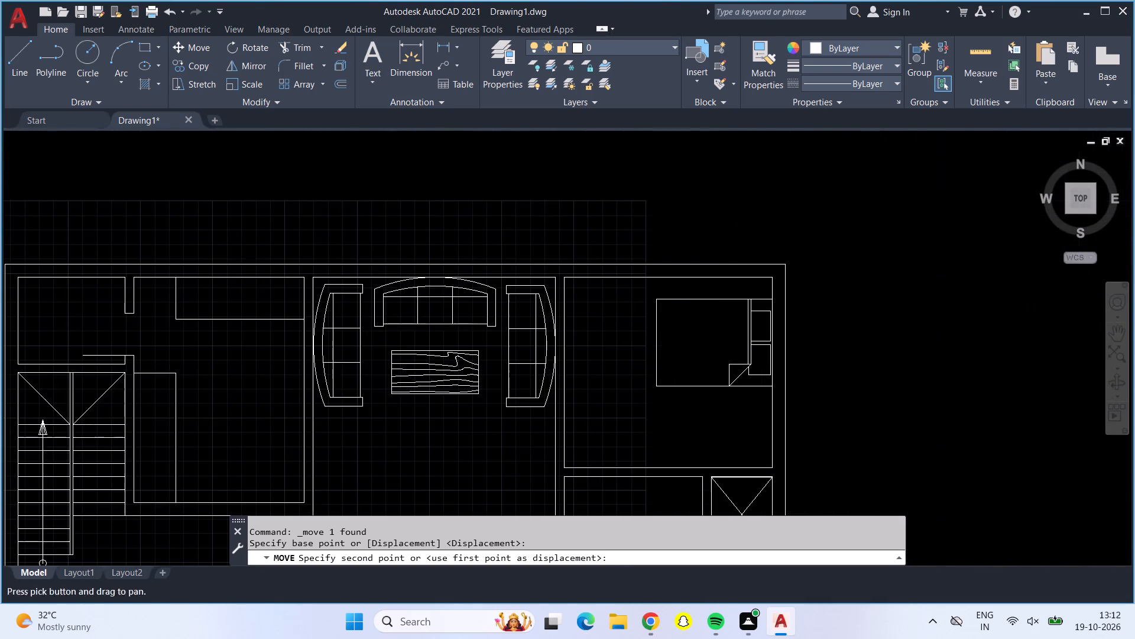
scroll(766, 272, "down", 1)
scroll(767, 271, "up", 6)
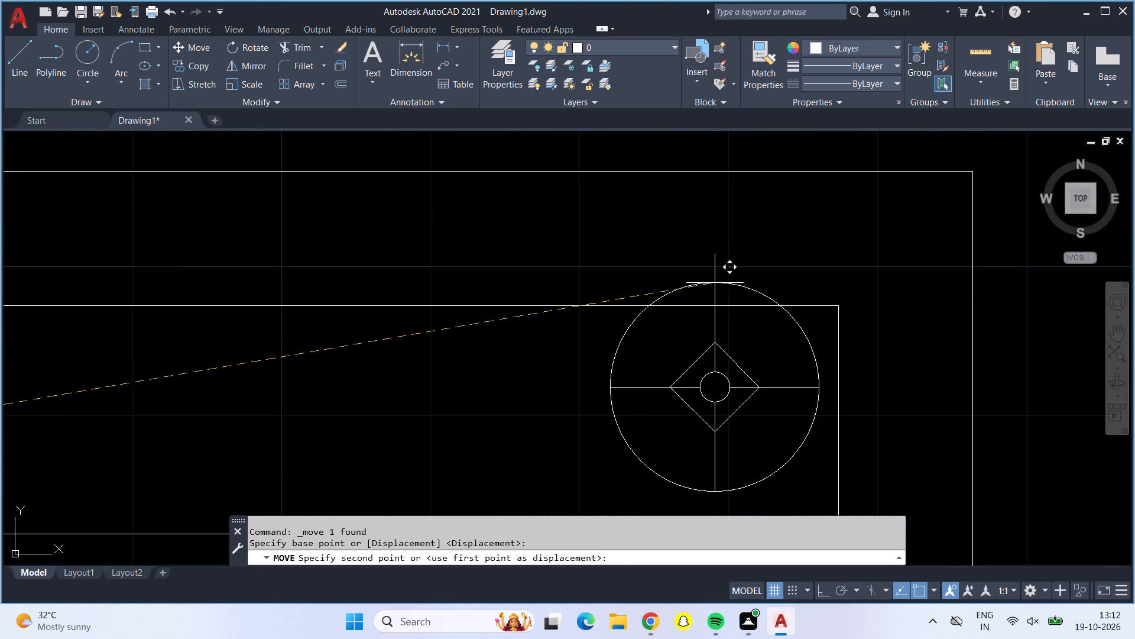
scroll(714, 298, "down", 1)
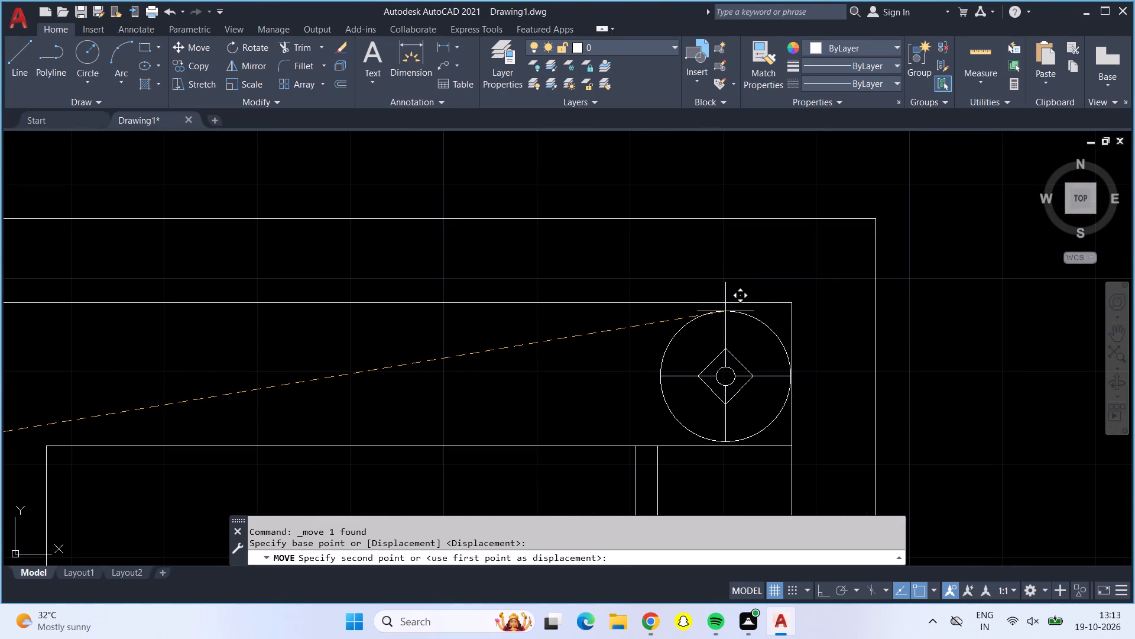
left_click(725, 311)
Move the remaining round bedside table by its top point to the bed's lower edge, beside the bedroom's right wall.
scroll(686, 329, "down", 3)
scroll(637, 411, "down", 3)
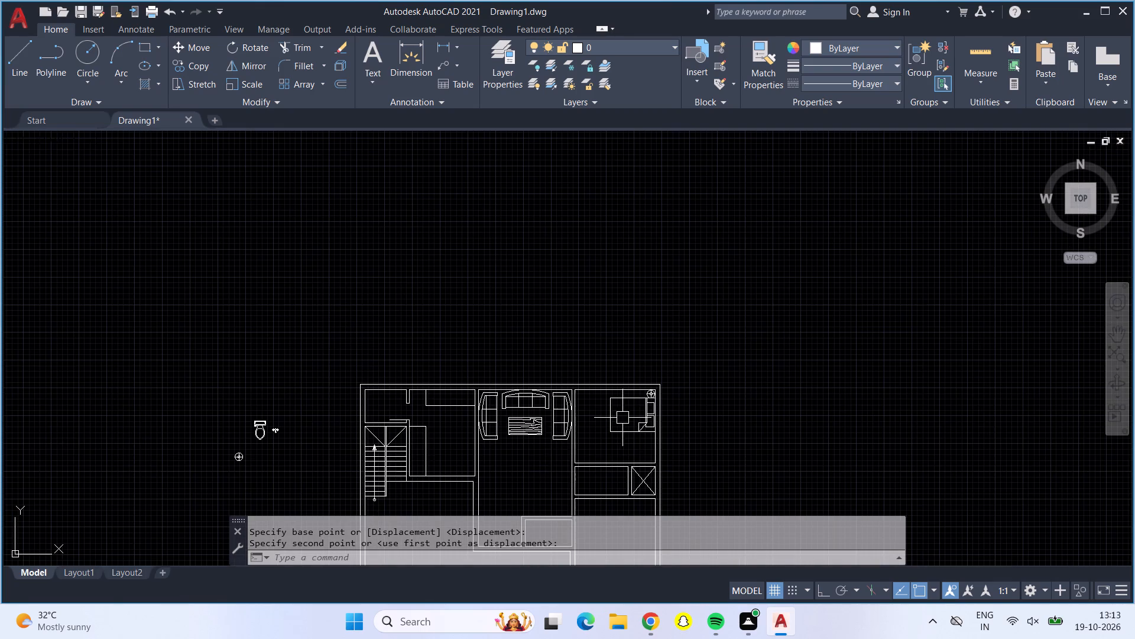
left_click(240, 461)
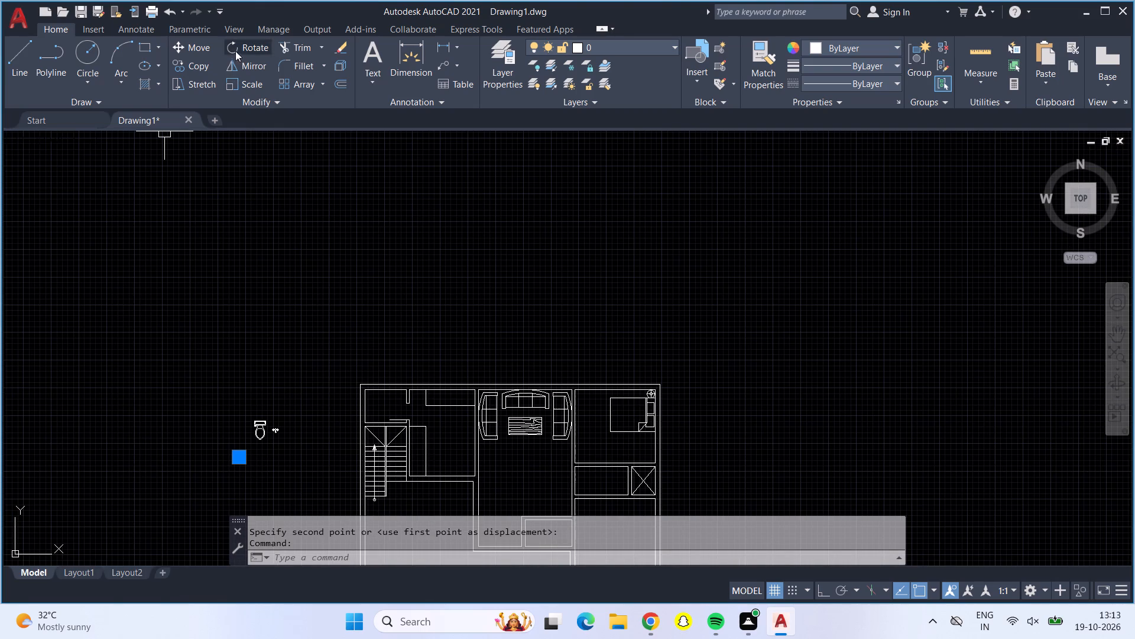
left_click(209, 44)
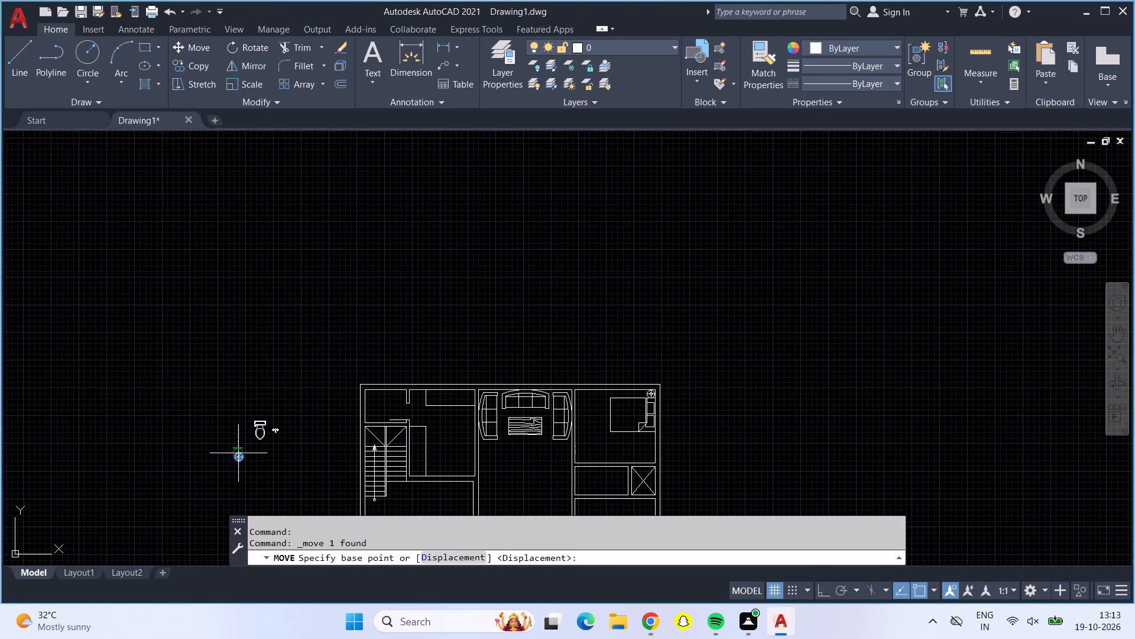
left_click(239, 451)
scroll(654, 414, "up", 4)
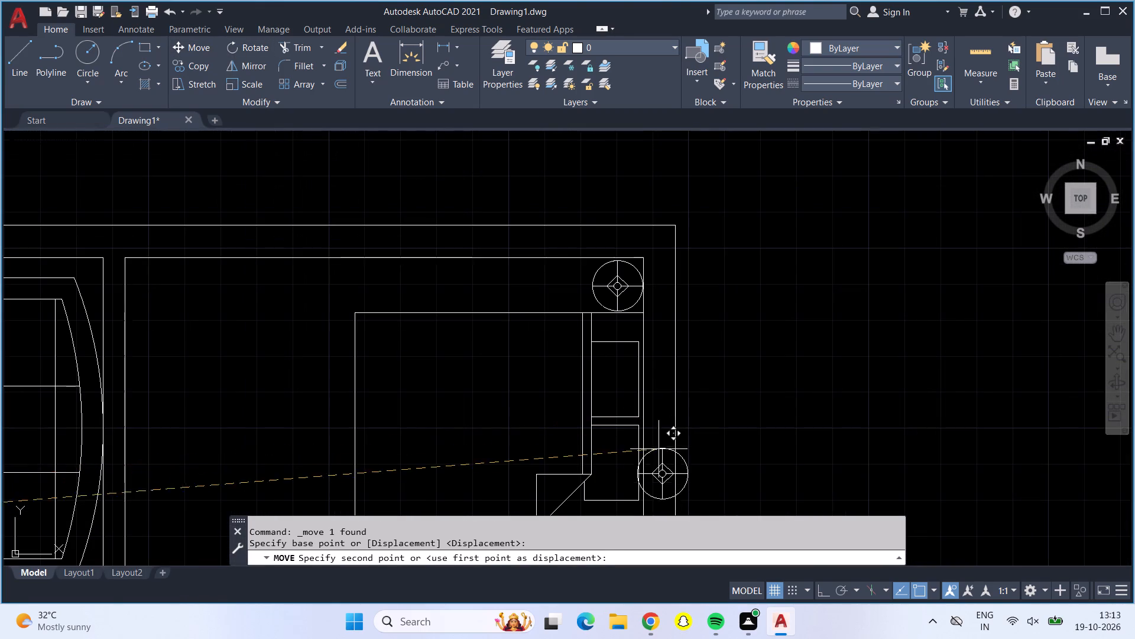
scroll(605, 470, "up", 1)
middle_click_drag(605, 470, 616, 155)
scroll(644, 248, "up", 2)
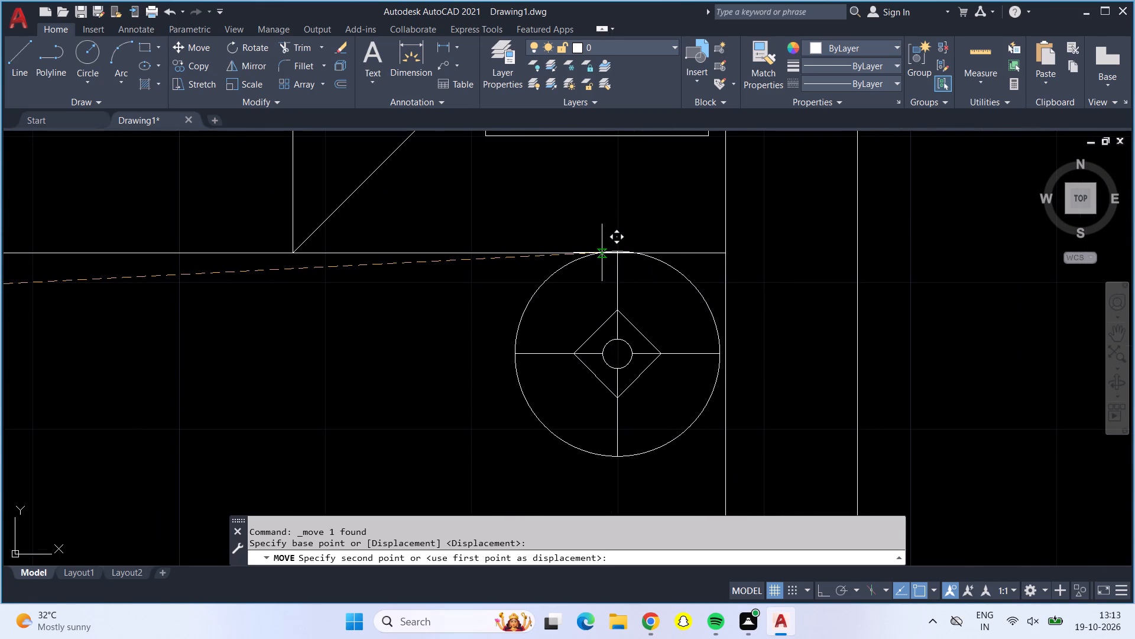
left_click(607, 253)
Copy the toilet by its tank's top midpoint onto the upper wall of the bathroom beside the crossed shaft.
scroll(608, 253, "down", 4)
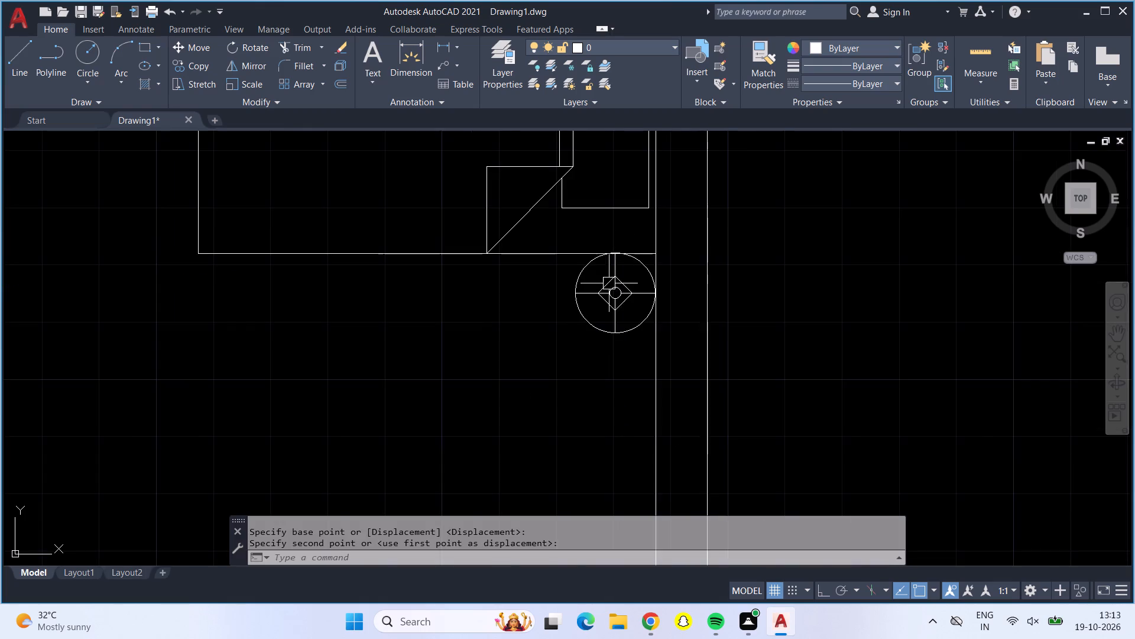
scroll(551, 335, "down", 4)
middle_click_drag(501, 342, 559, 367)
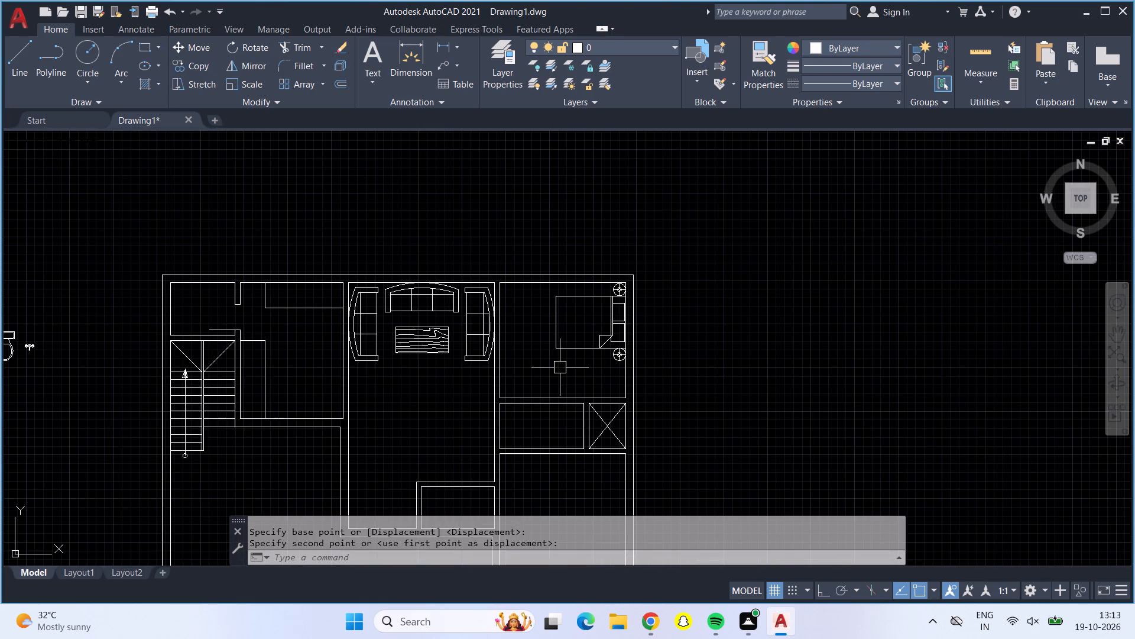
scroll(616, 390, "down", 1)
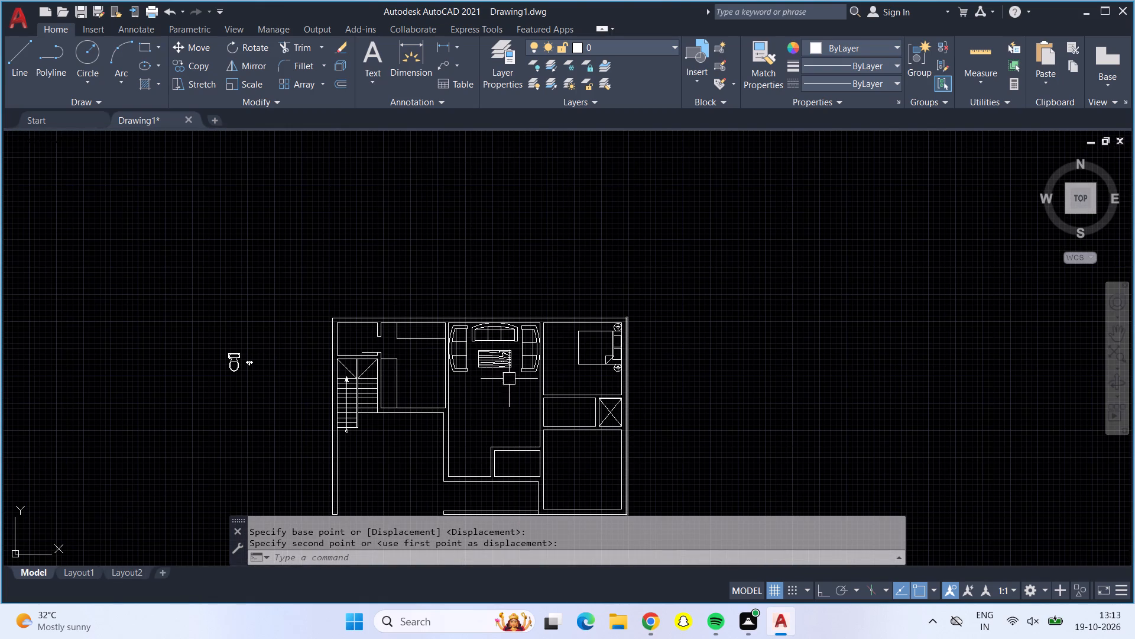
left_click(232, 370)
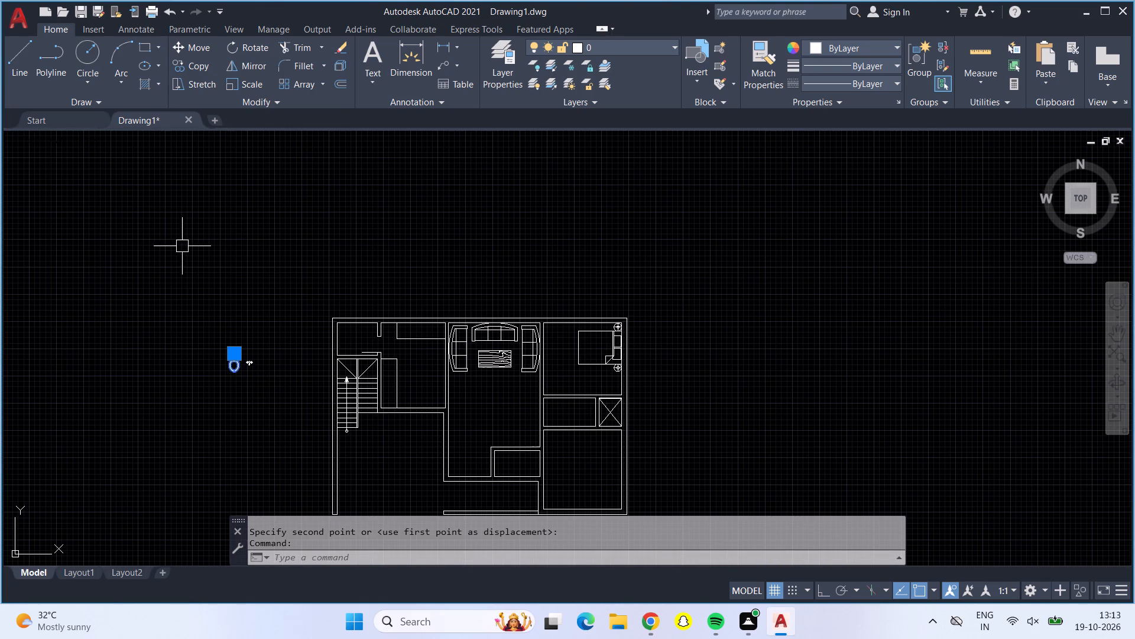
left_click(201, 66)
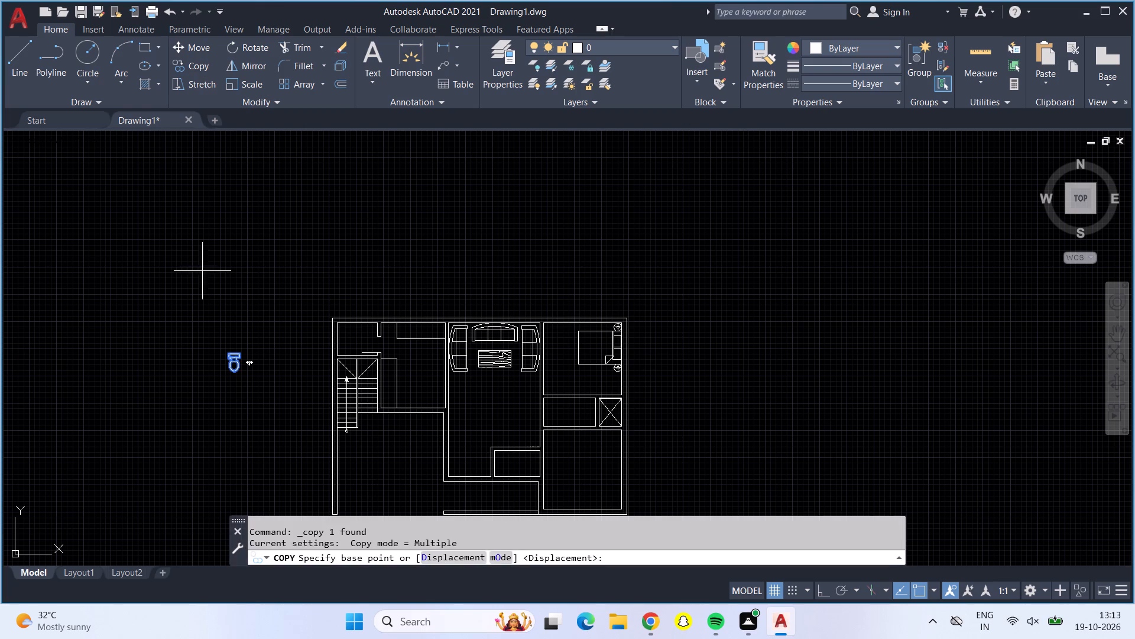
left_click_drag(232, 353, 250, 356)
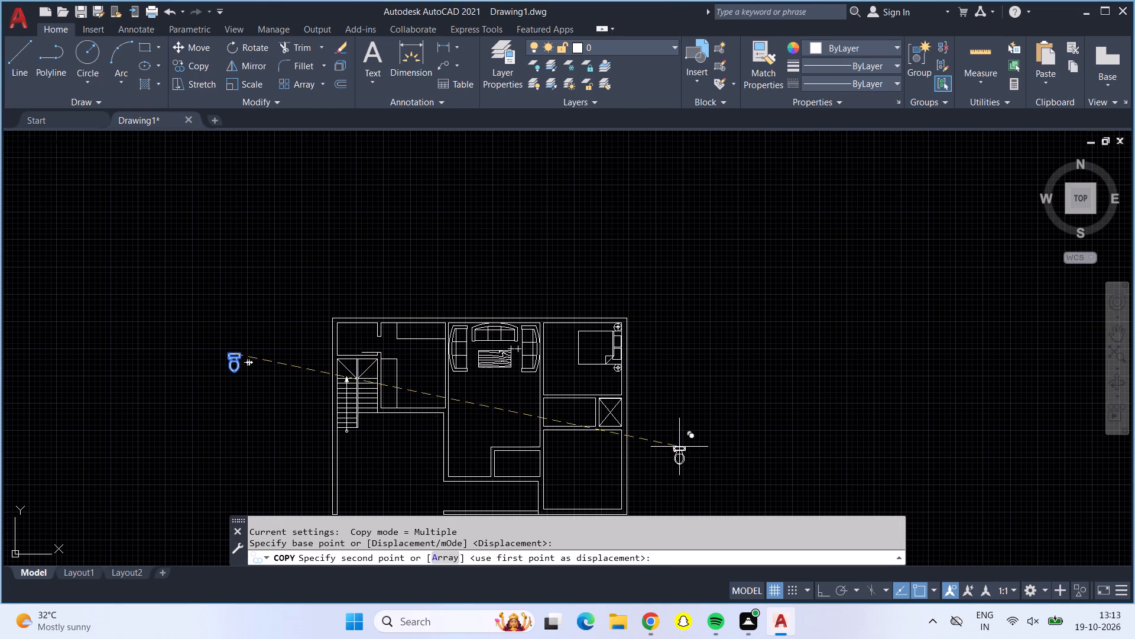
scroll(573, 436, "down", 1)
scroll(581, 428, "up", 5)
middle_click_drag(550, 414, 558, 316)
scroll(558, 313, "up", 2)
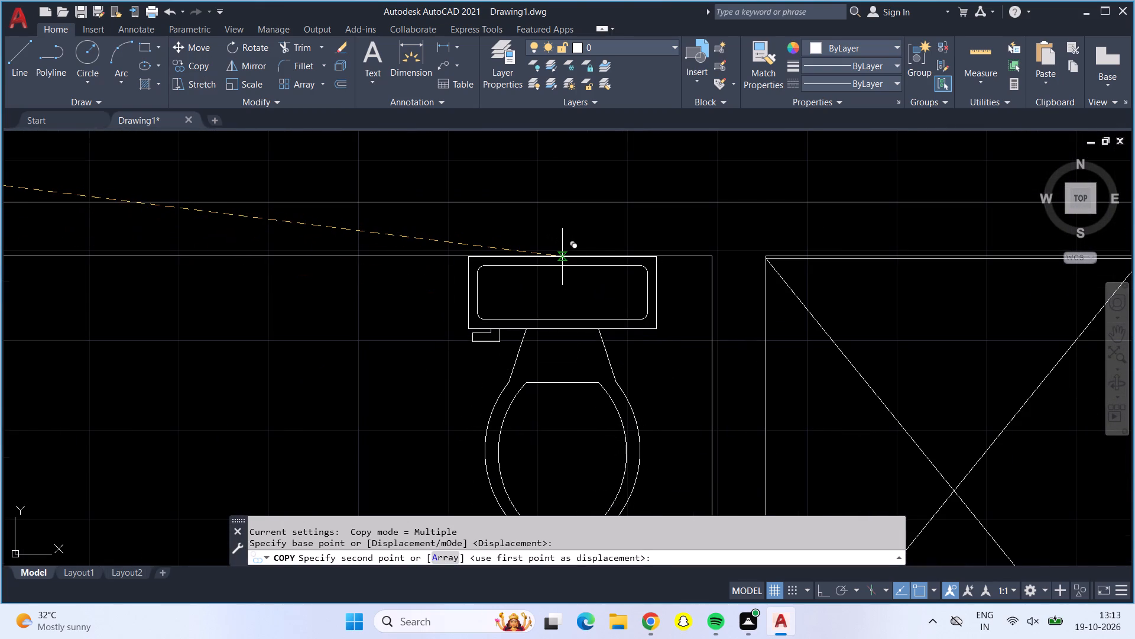
left_click(562, 257)
Place another copy of the toilet inside the small bathroom at the hall's lower end.
scroll(571, 304, "down", 4)
scroll(533, 404, "down", 1)
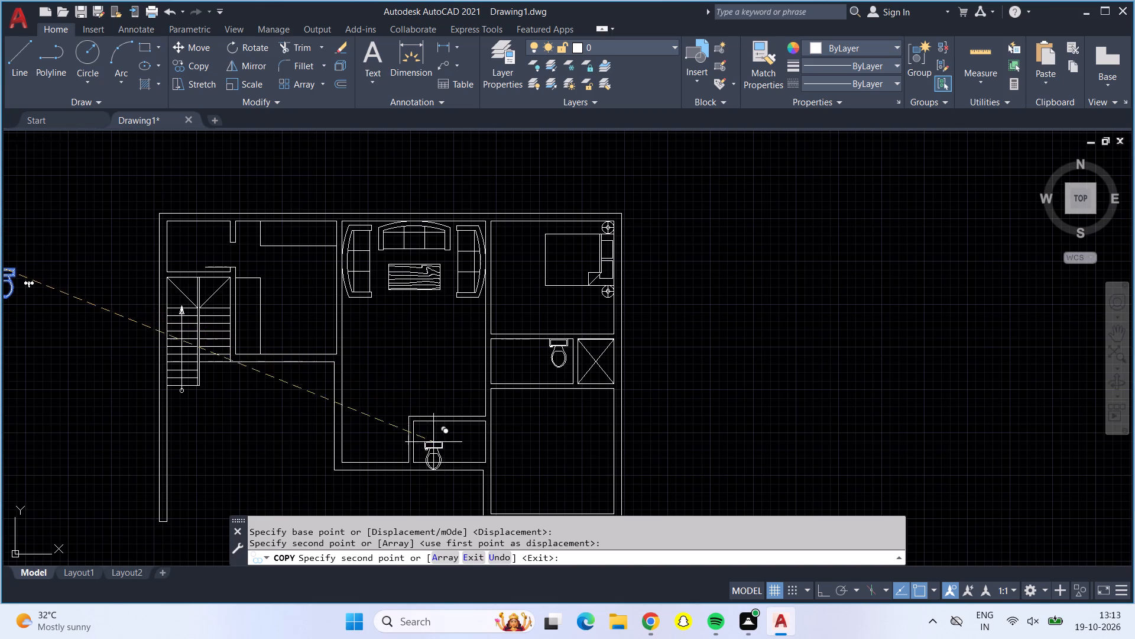
scroll(424, 427, "up", 3)
middle_click_drag(445, 443, 523, 263)
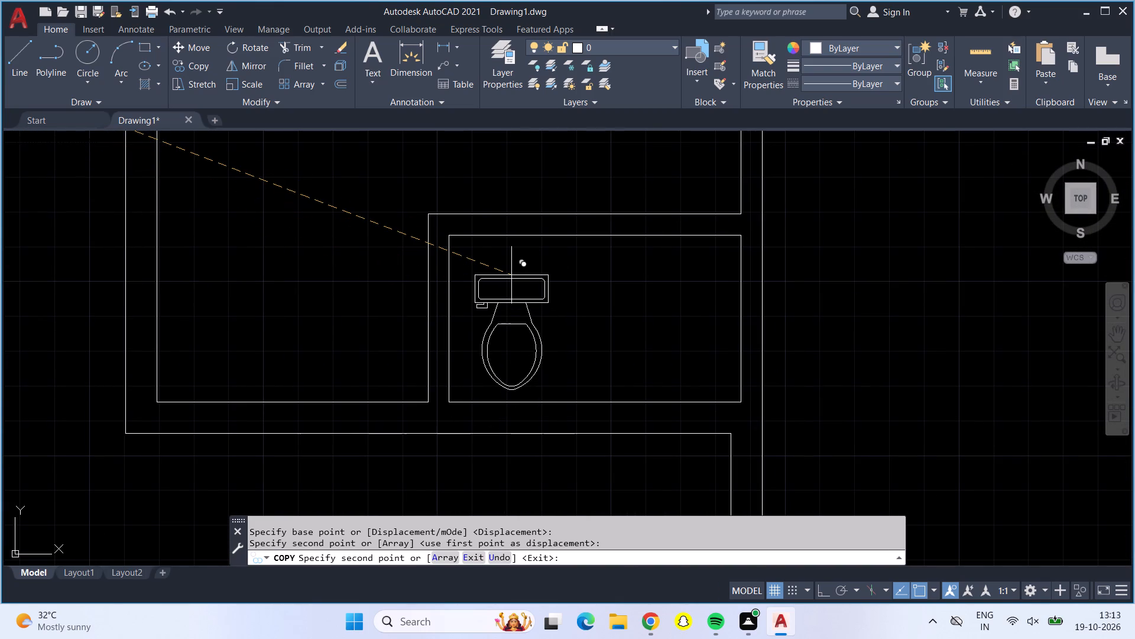
left_click(519, 264)
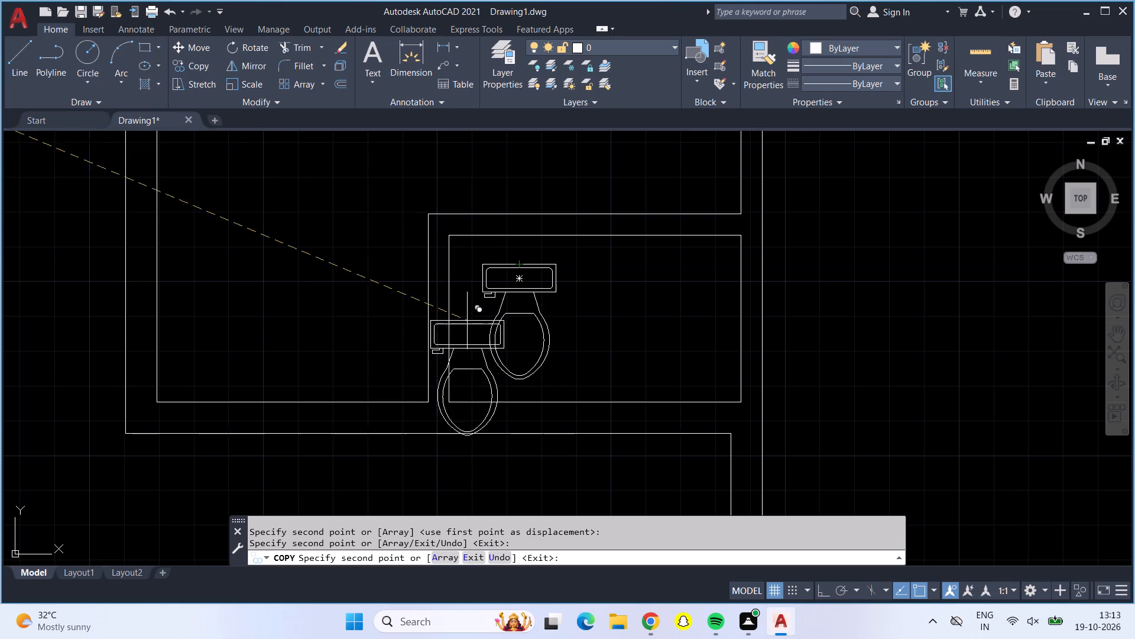
key("Escape")
With Ortho on, rotate the small bathroom's toilet 90° counterclockwise about the front of its bowl.
left_click(509, 319)
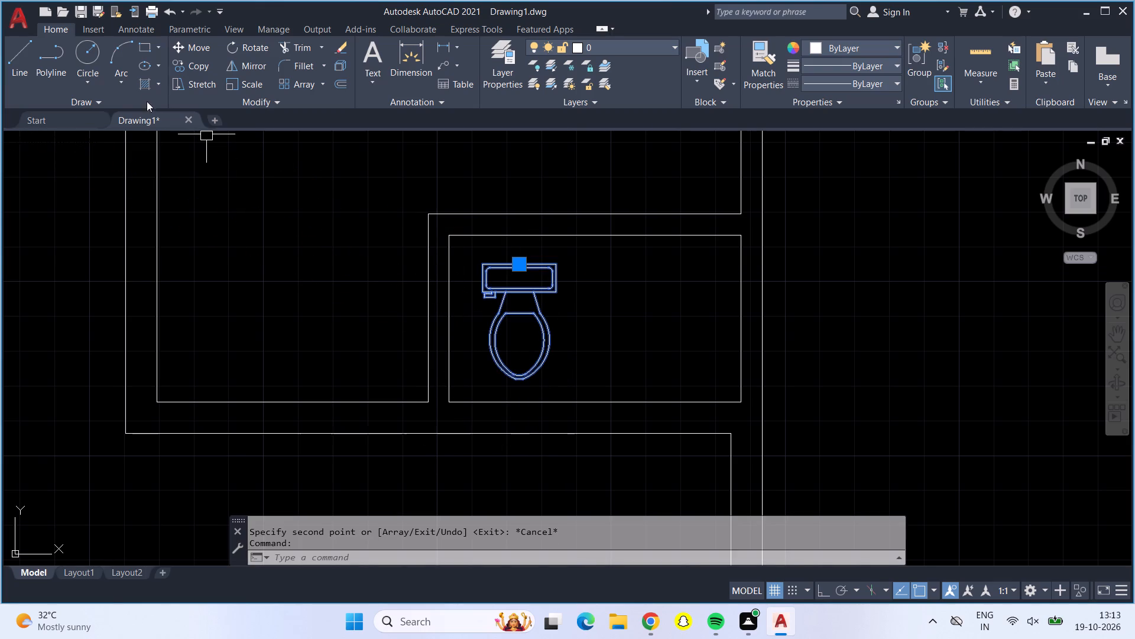
left_click(251, 47)
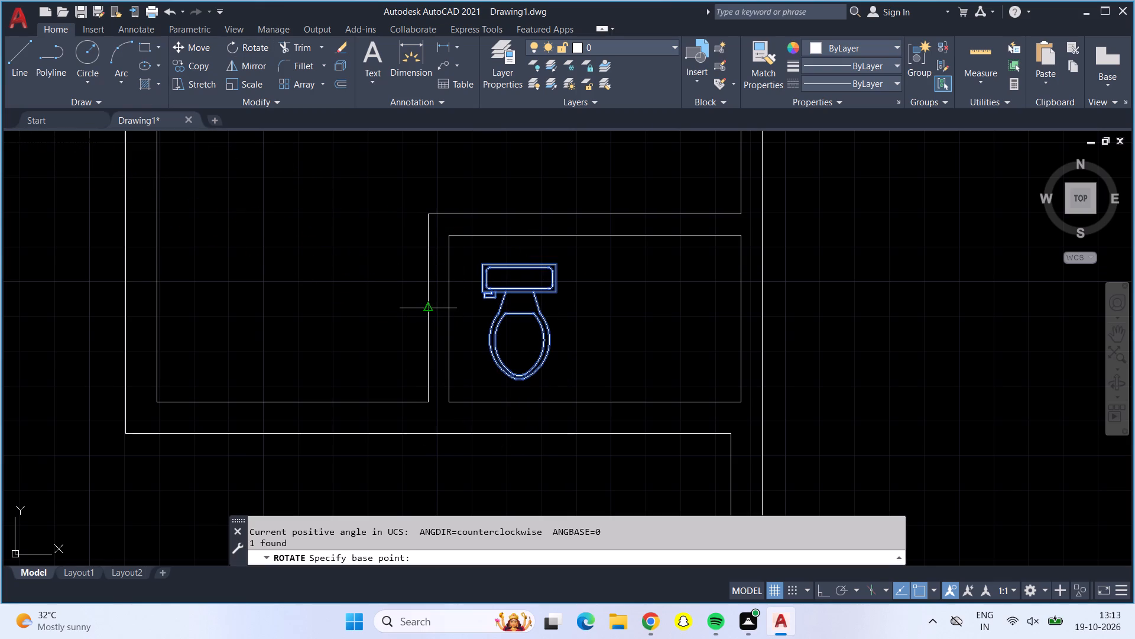
key("F8")
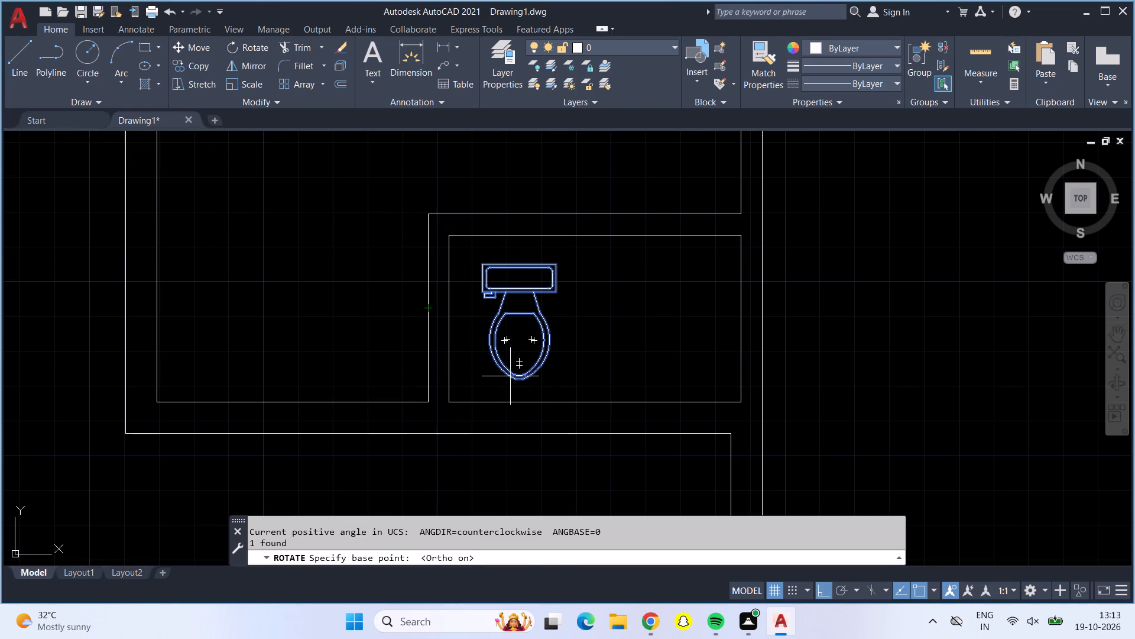
left_click(507, 376)
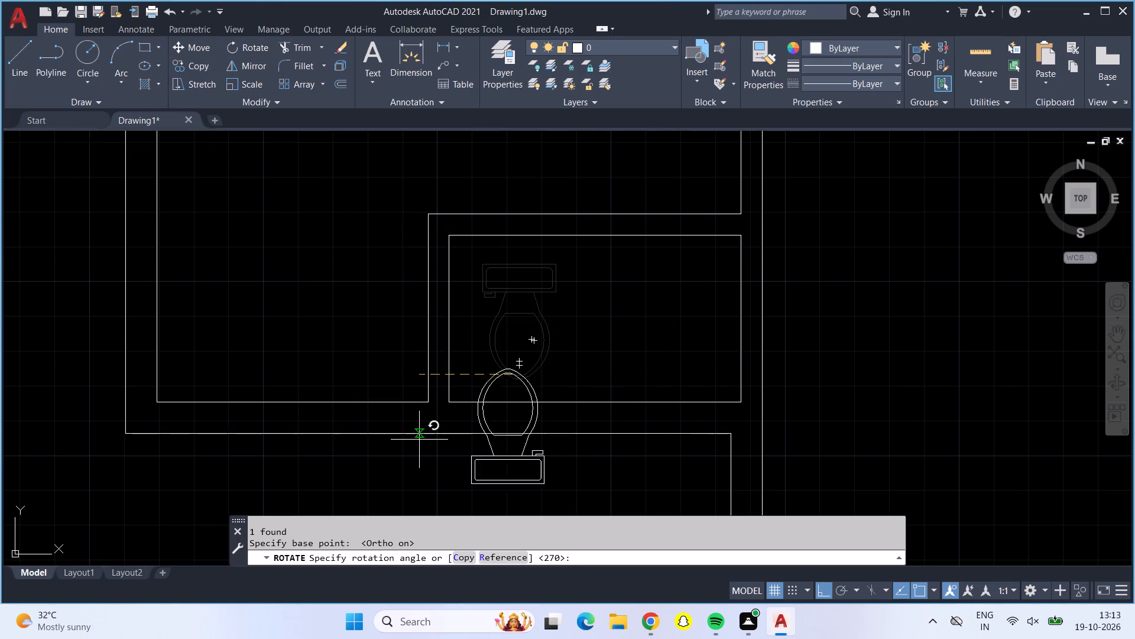
left_click(425, 196)
Move the rotated toilet horizontally to the right so its tank sits just inside the small bathroom's left wall.
left_click(426, 380)
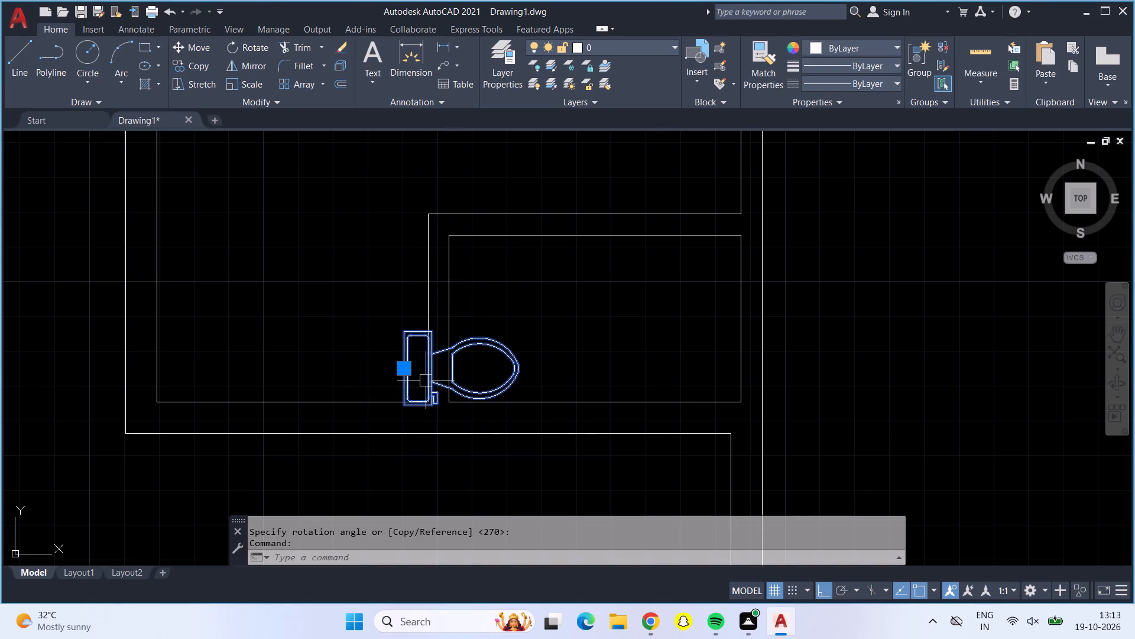
left_click(193, 49)
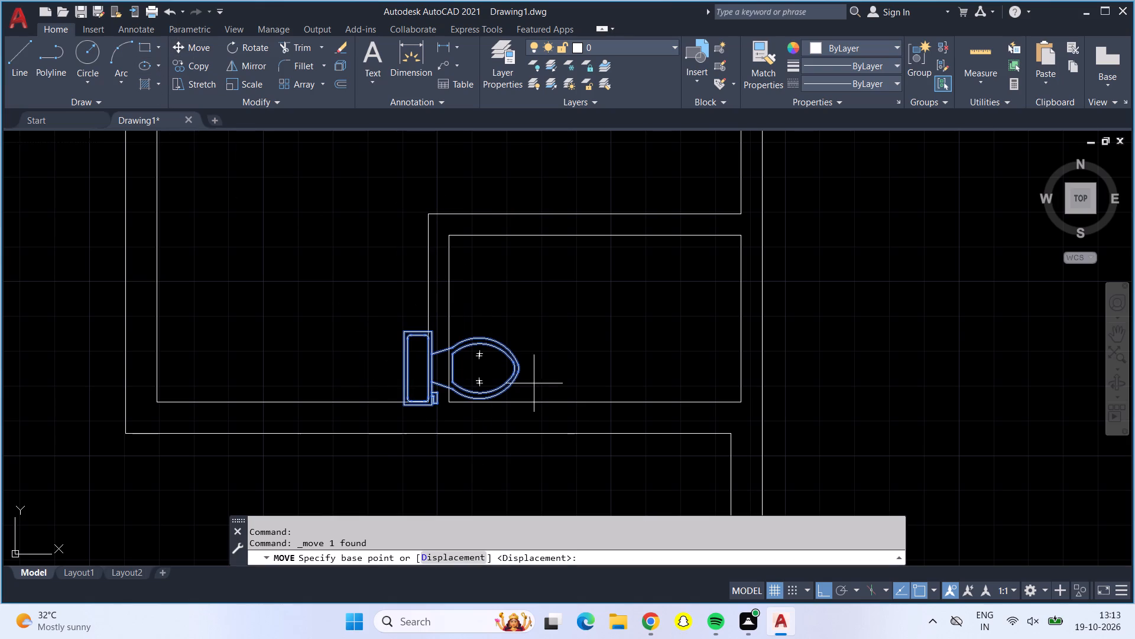
left_click(517, 371)
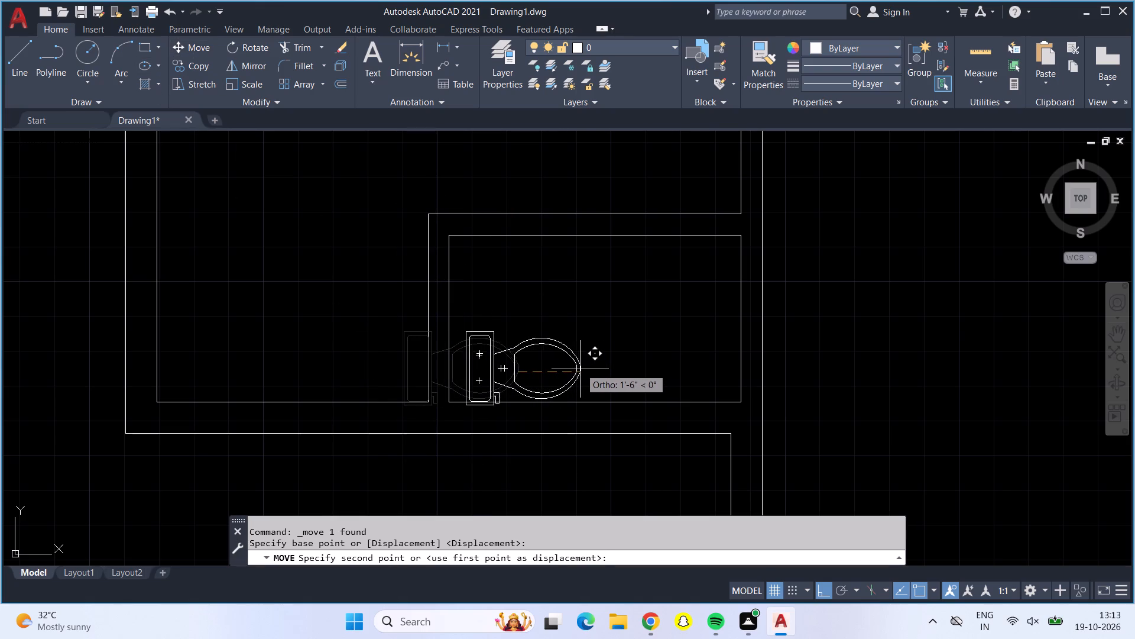
left_click(567, 365)
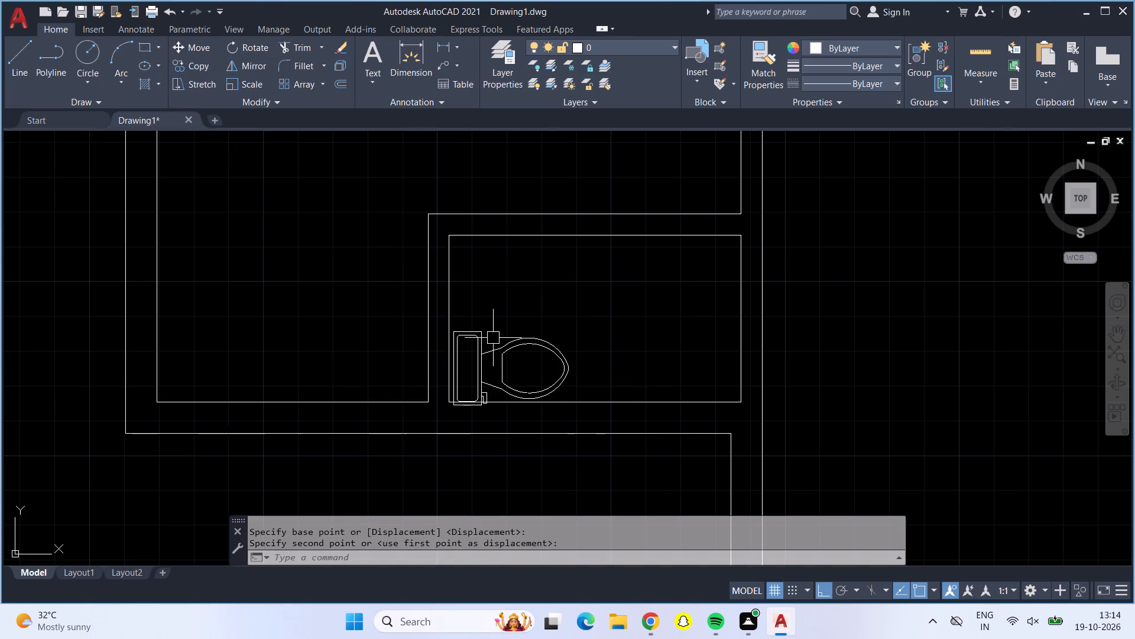
Move the rotated toilet straight up about 0'-11", clear of the small bathroom's lower wall.
left_click(492, 338)
left_click(487, 336)
left_click(475, 328)
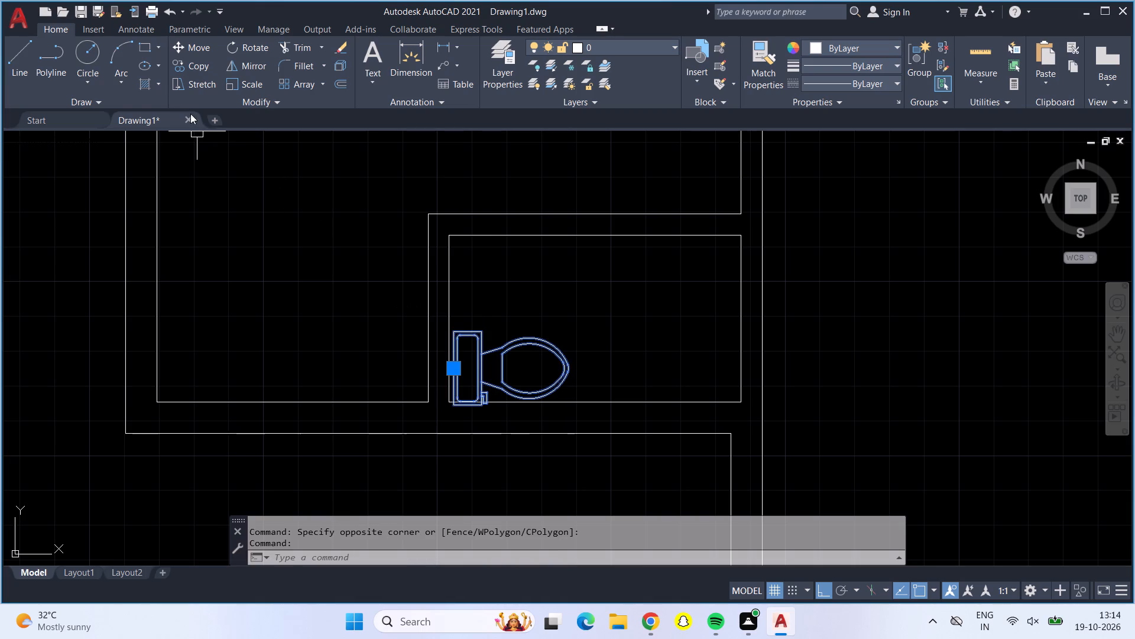
left_click(201, 48)
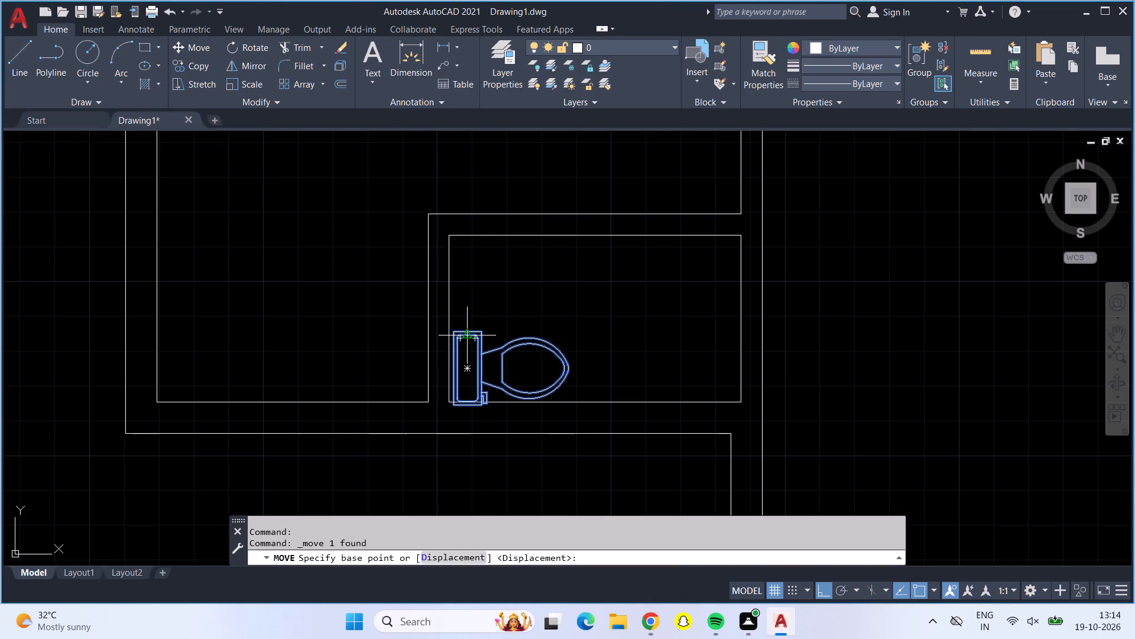
left_click(466, 334)
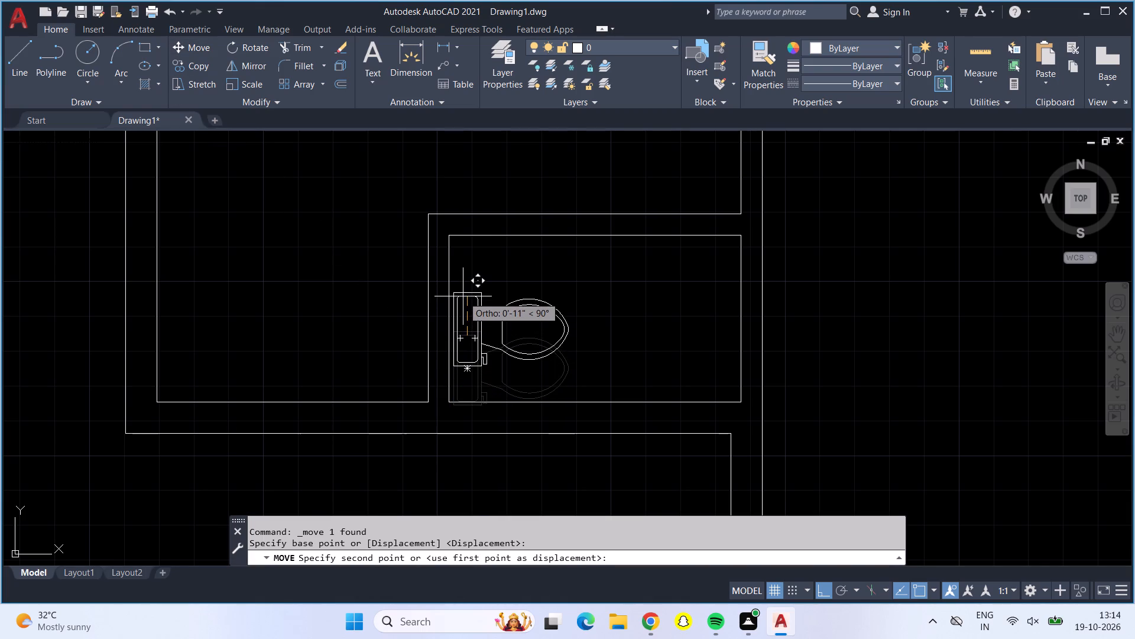
left_click(463, 296)
Move the rotated toilet by its tank's back midpoint onto the inner face of the small bathroom's left wall.
left_click(449, 331)
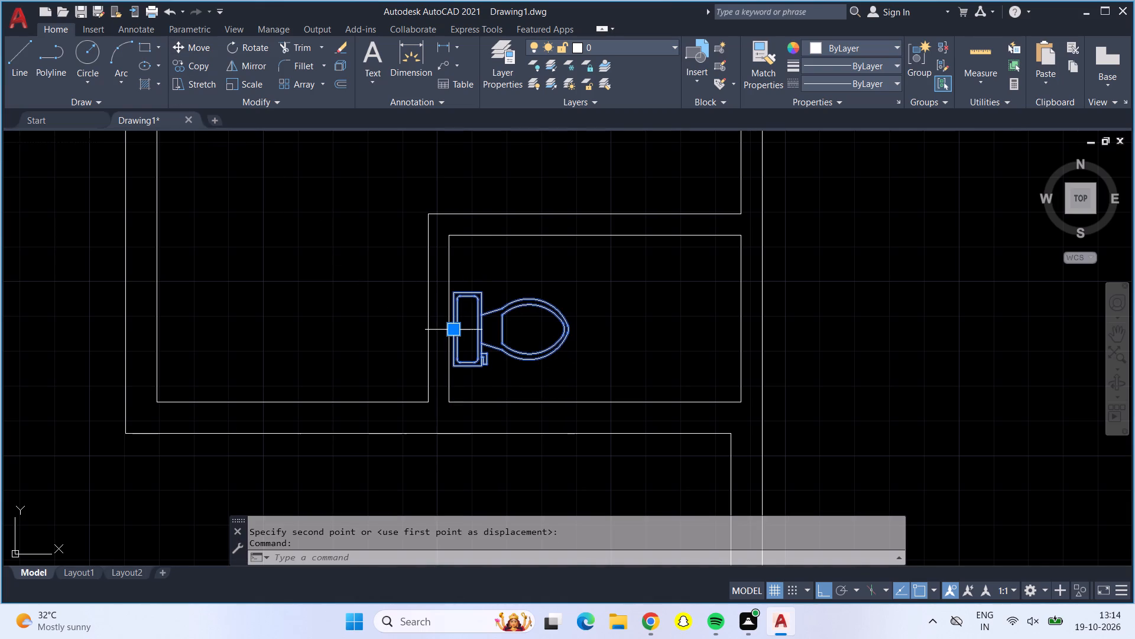
left_click_drag(203, 50, 203, 57)
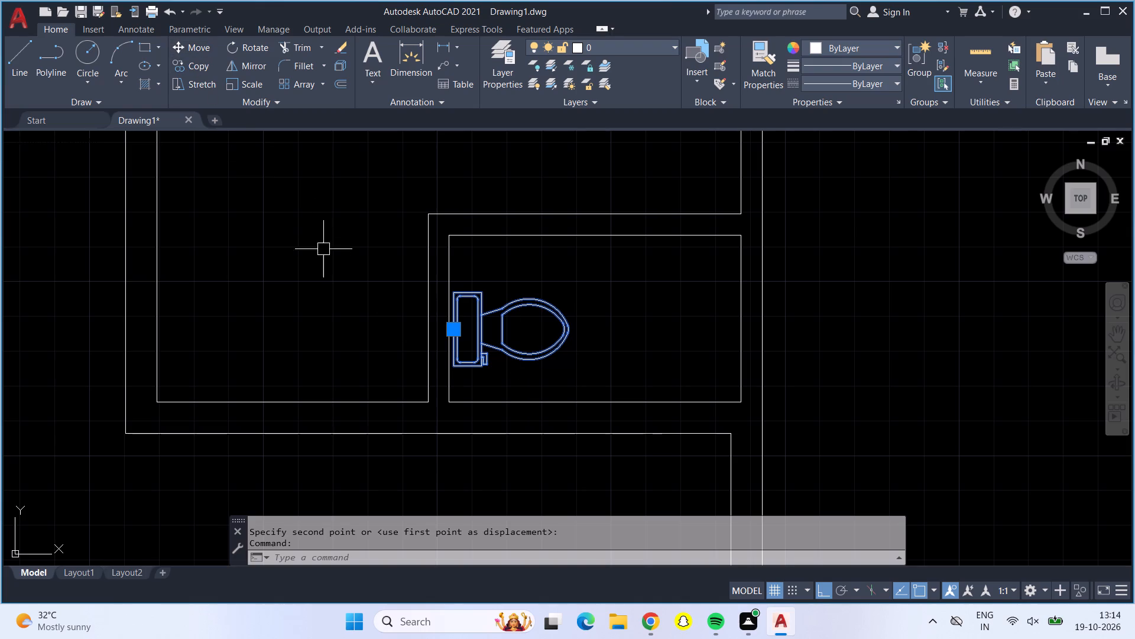
left_click(199, 49)
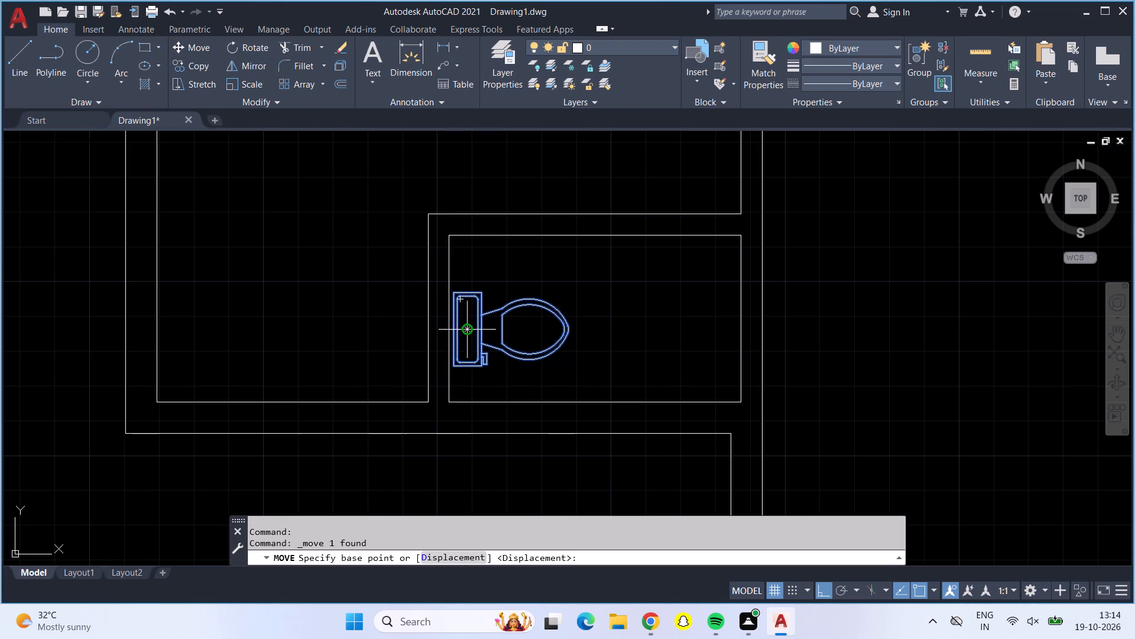
scroll(432, 324, "up", 3)
left_click(513, 339)
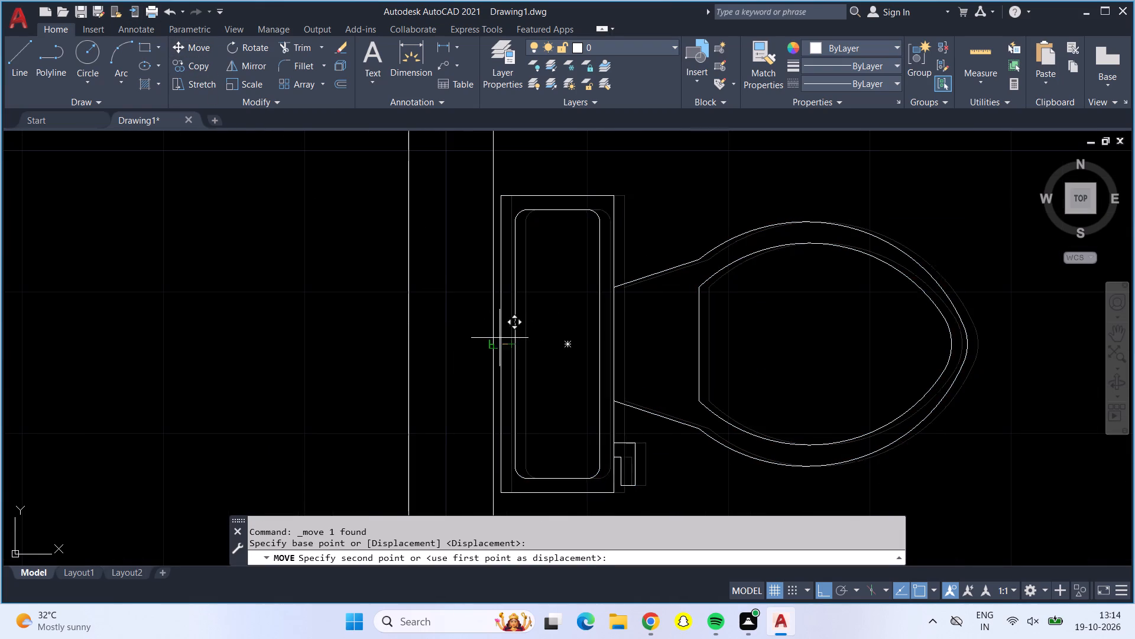
left_click(493, 338)
With Ortho off, copy the tap fixture from outside the plan to the small bathroom's lower wall, right of the toilet.
scroll(493, 338, "down", 3)
scroll(599, 355, "down", 3)
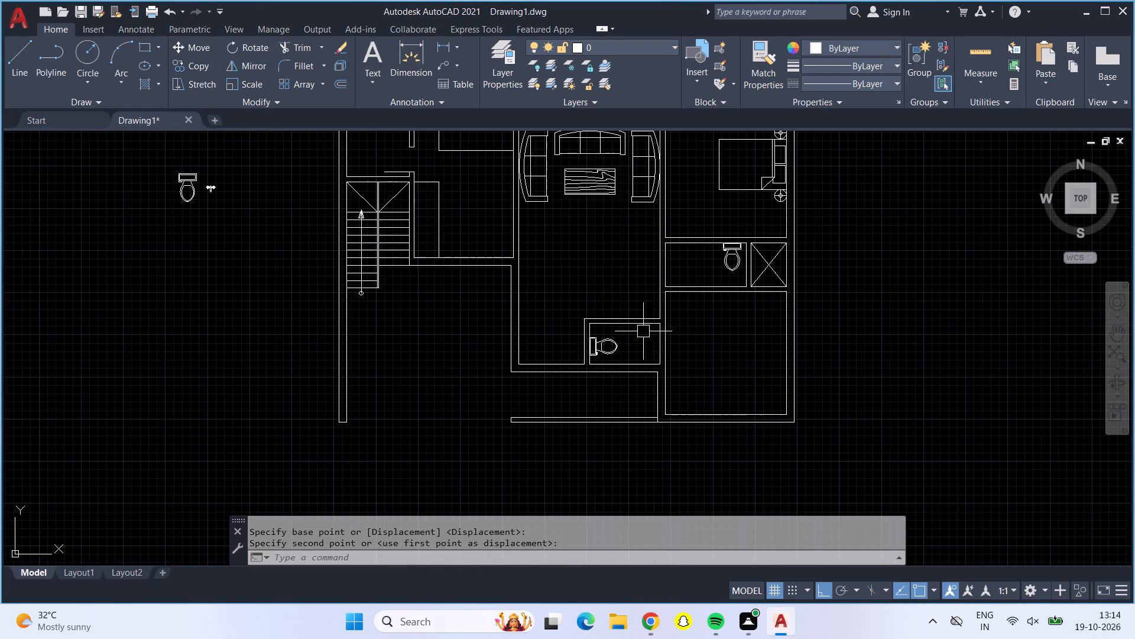
left_click(211, 190)
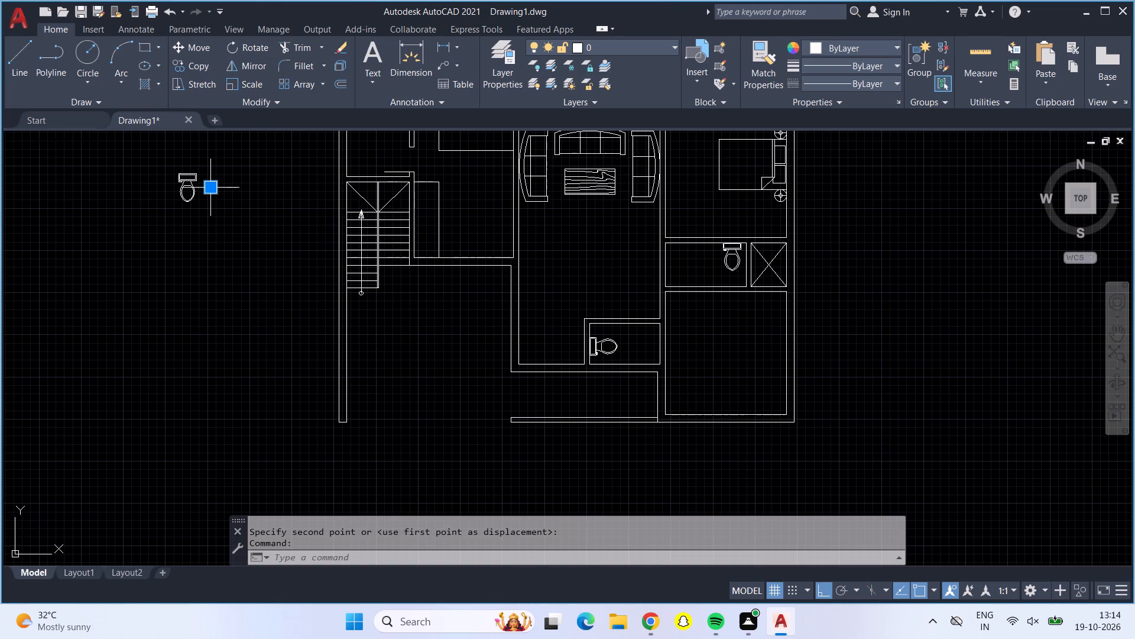
left_click(187, 70)
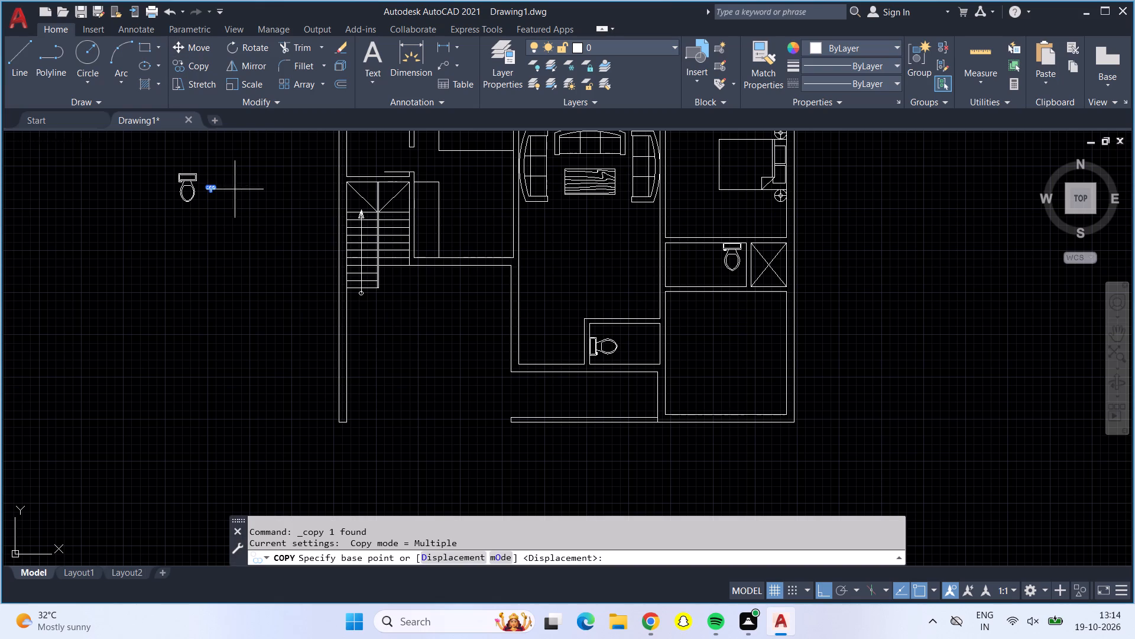
left_click(213, 190)
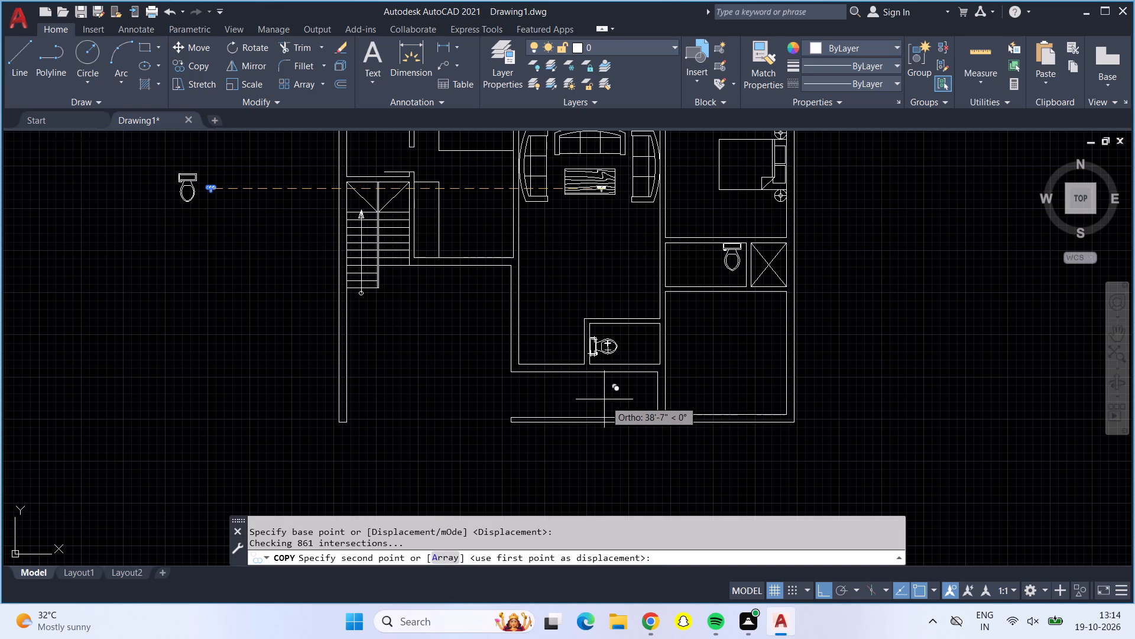
key("F8")
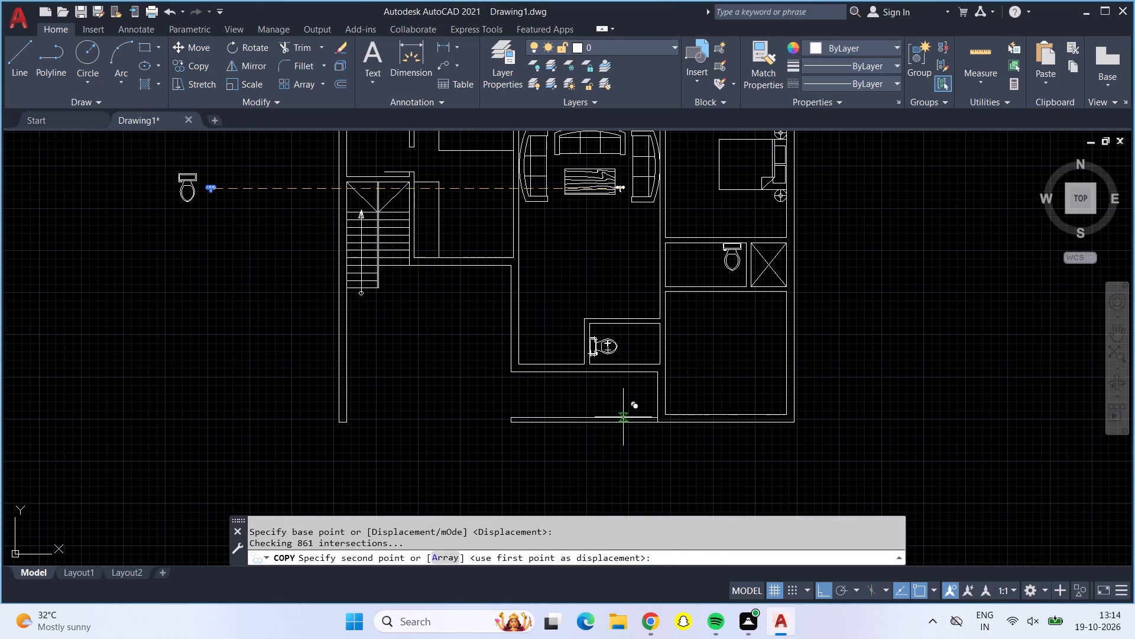
scroll(625, 354, "up", 4)
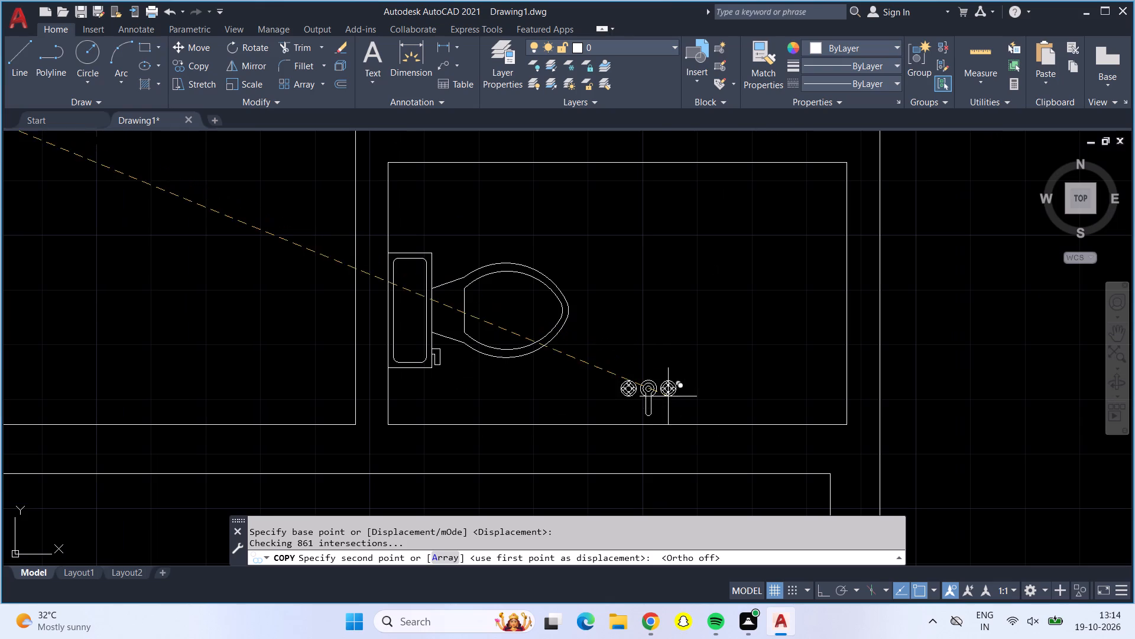
left_click(662, 405)
Place another copy of the tap on the lower wall of the bathroom beside the crossed shaft, then end copying.
scroll(670, 398, "down", 3)
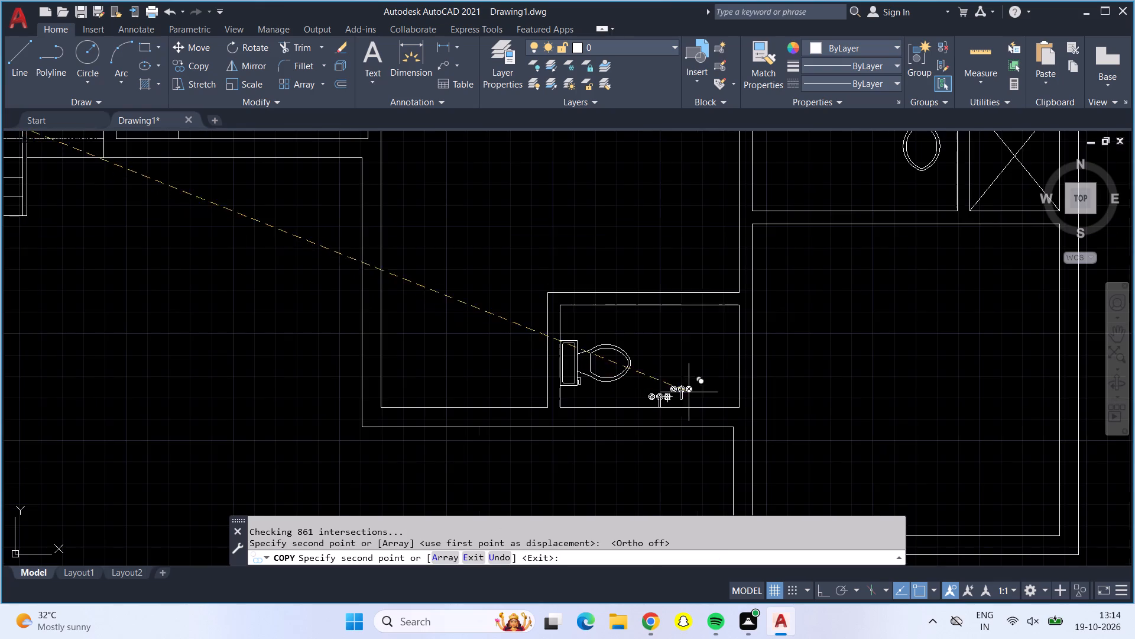
scroll(863, 325, "down", 1)
middle_click_drag(863, 325, 834, 402)
scroll(836, 324, "up", 3)
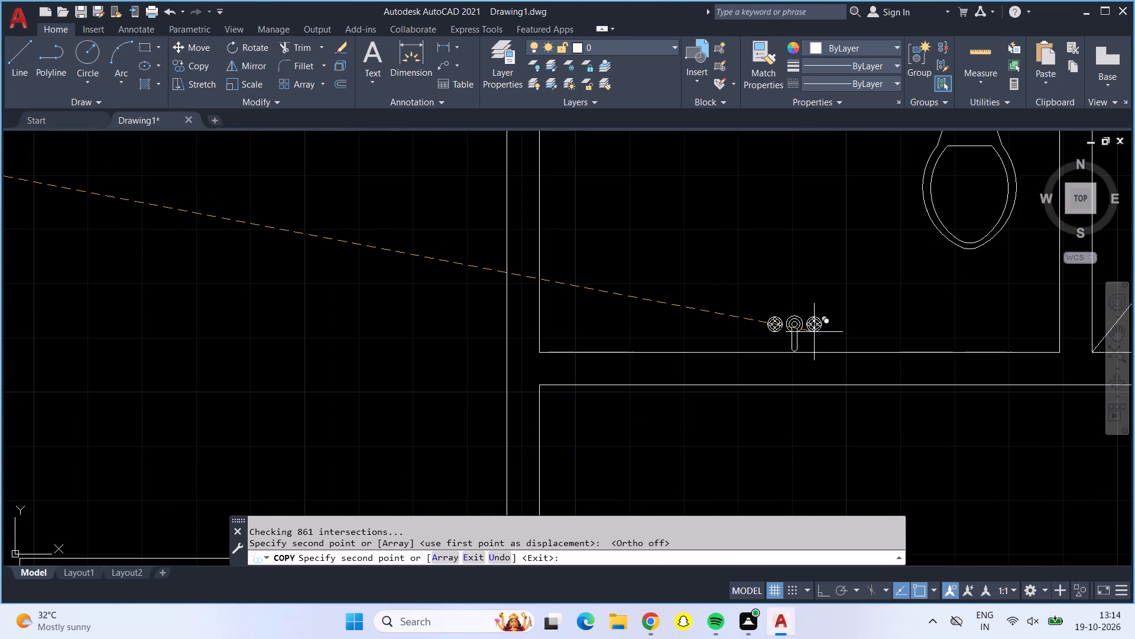
left_click(814, 332)
scroll(815, 334, "down", 1)
scroll(816, 337, "up", 1)
scroll(818, 340, "down", 2)
scroll(814, 409, "down", 1)
scroll(817, 412, "up", 1)
scroll(819, 417, "down", 1)
key("Escape")
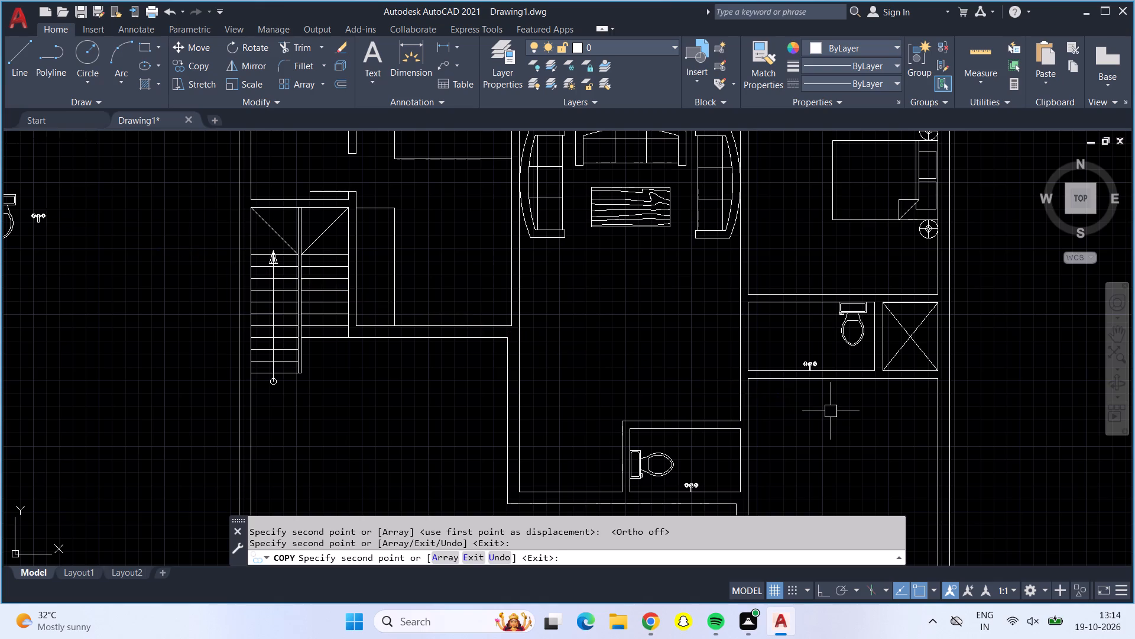
Erase the original toilet and tap fixture lying outside the plan on its left side.
scroll(831, 411, "down", 4)
left_click(682, 360)
left_click(714, 398)
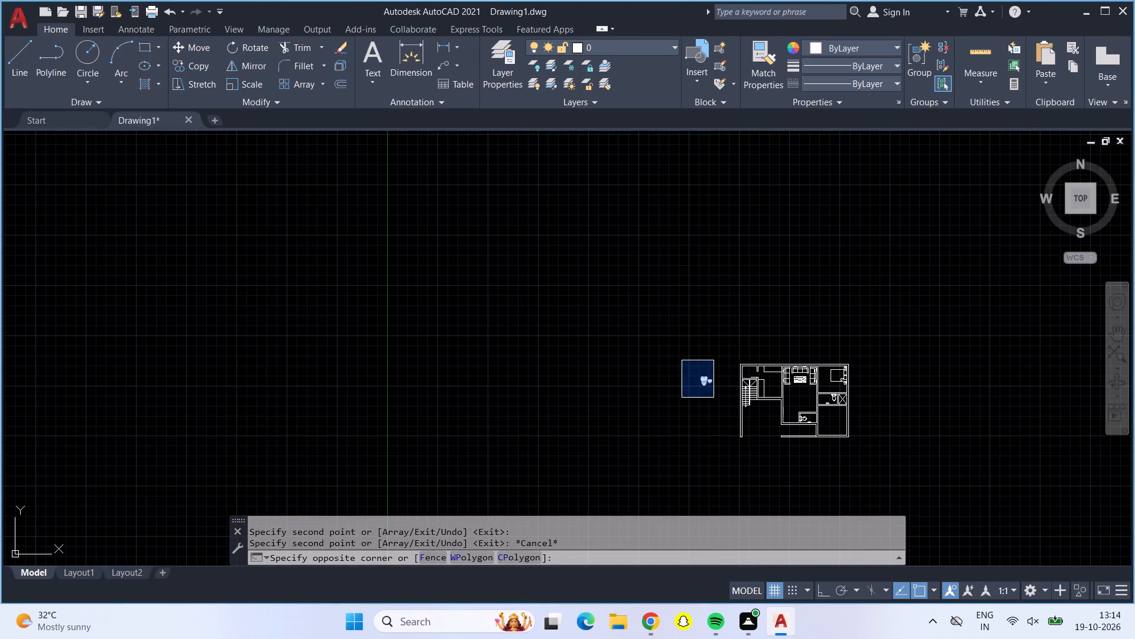
key("Delete")
Draw a line 6" along the upper wall from the shaft-side bathroom's upper-left inner corner, and with Ortho on, across the wall as a door jamb.
scroll(758, 408, "up", 4)
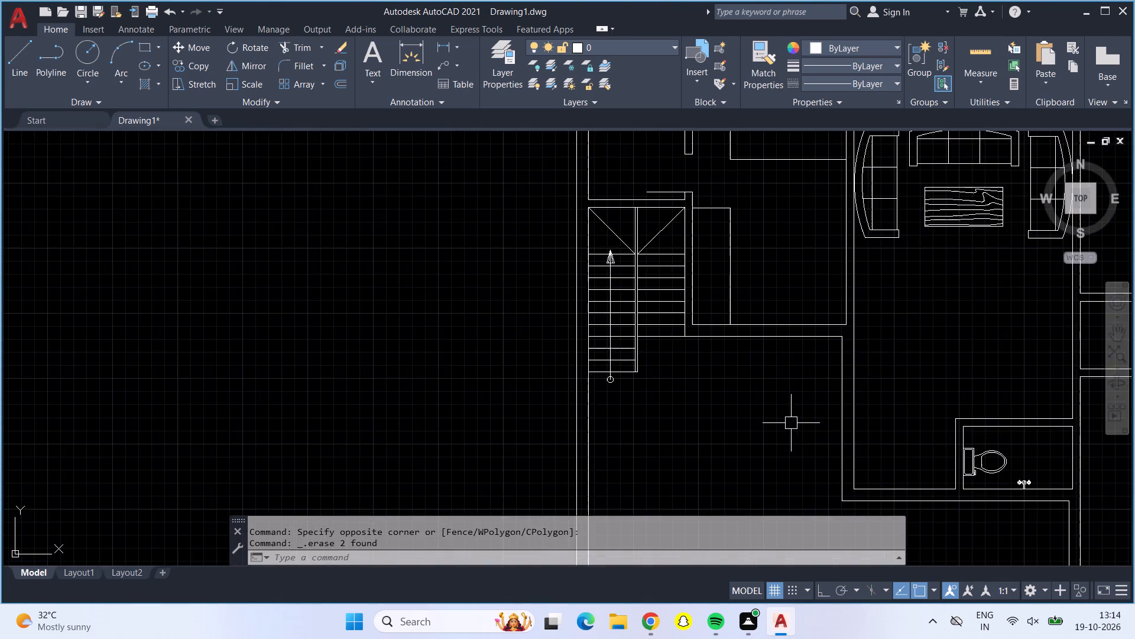
scroll(791, 423, "down", 2)
middle_click_drag(786, 434, 653, 406)
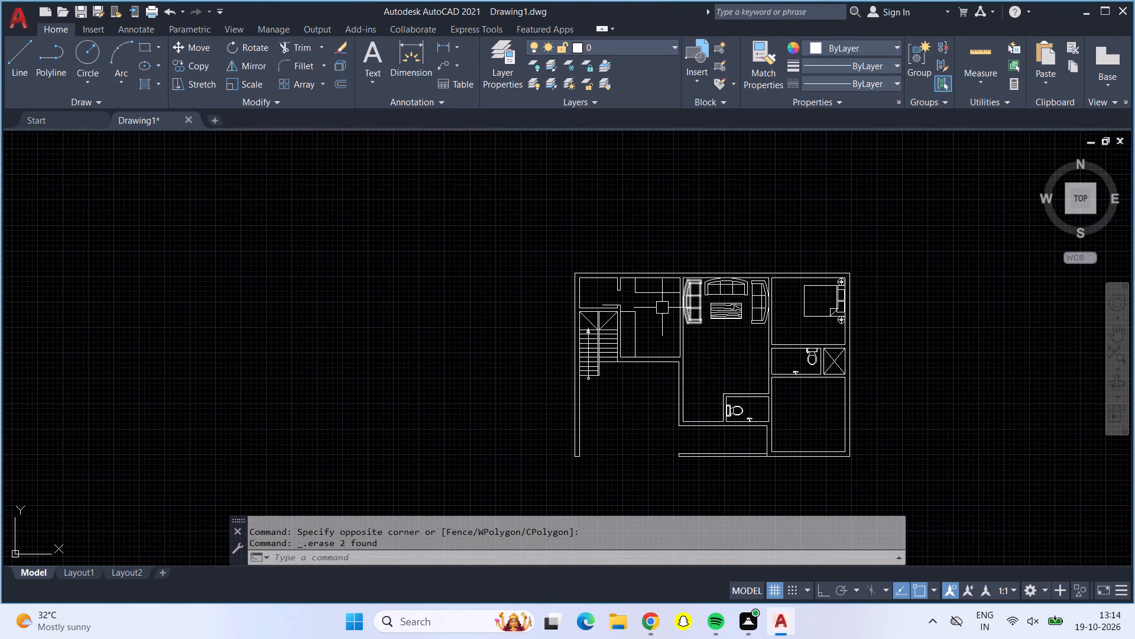
scroll(653, 305, "up", 1)
middle_click_drag(752, 399, 735, 350)
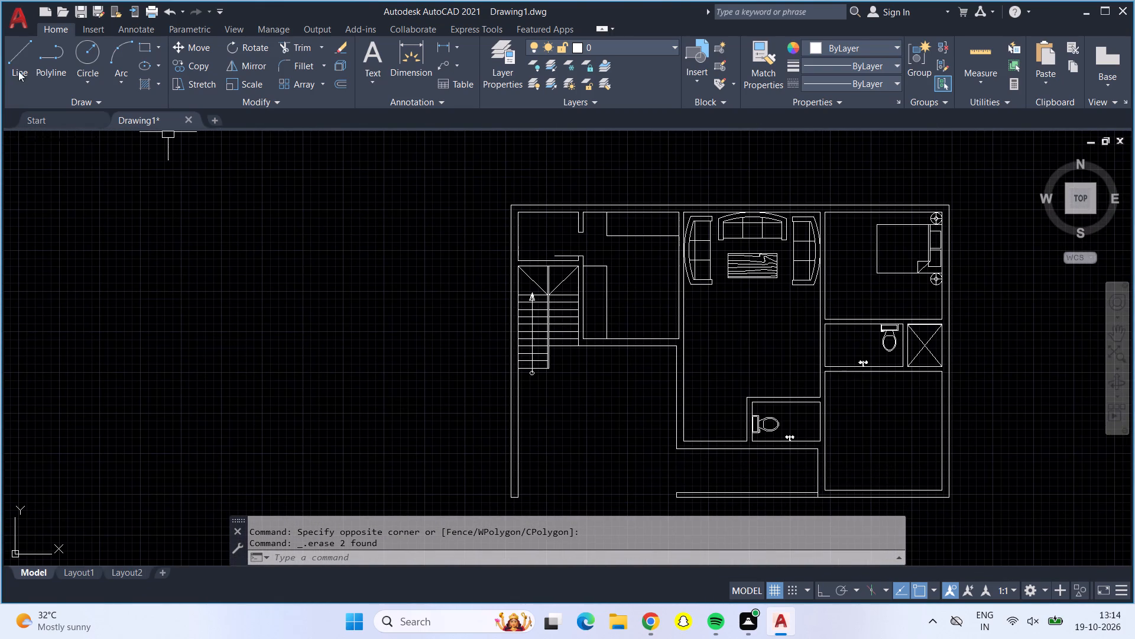
left_click(20, 69)
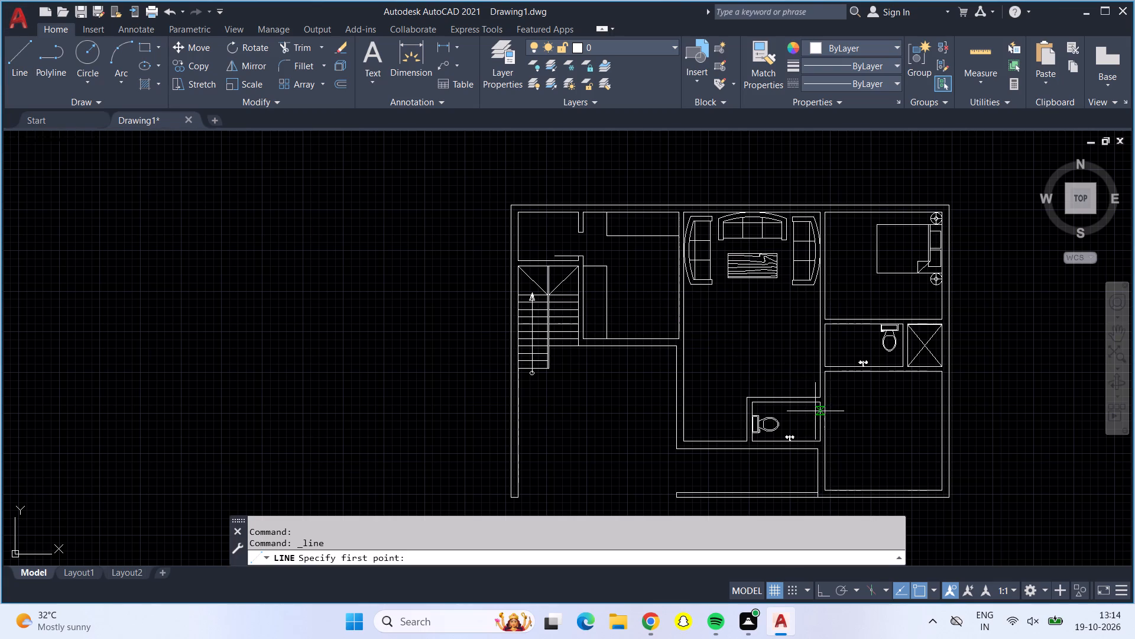
scroll(815, 411, "up", 3)
scroll(855, 414, "down", 2)
middle_click_drag(881, 307, 816, 236)
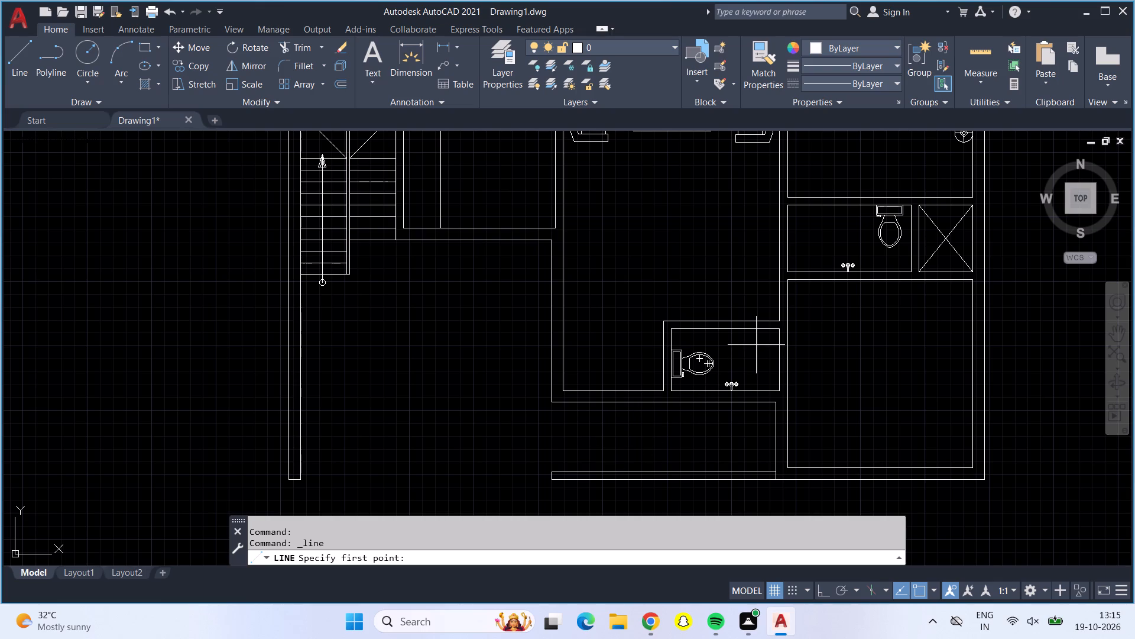
scroll(804, 260, "up", 2)
middle_click_drag(823, 235, 822, 314)
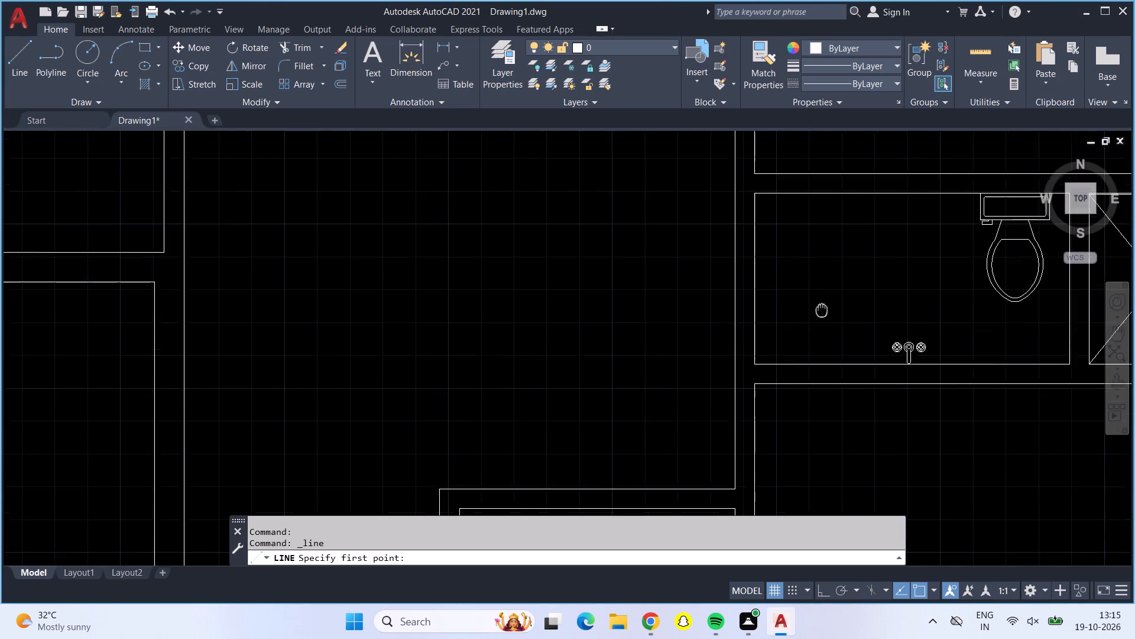
middle_click_drag(822, 314, 818, 343)
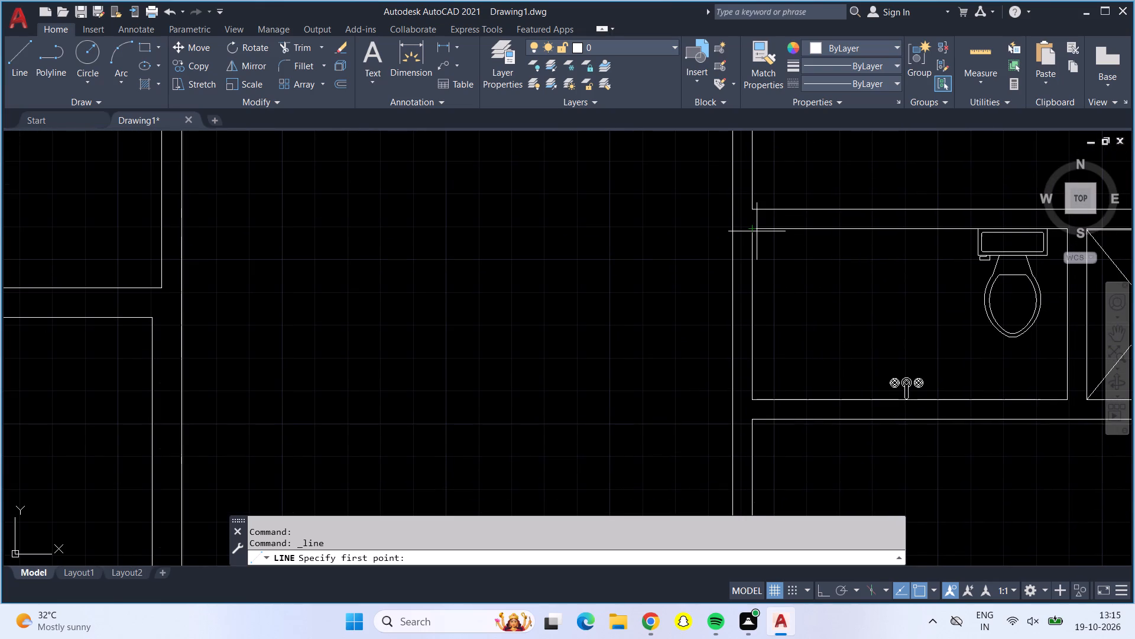
left_click(754, 233)
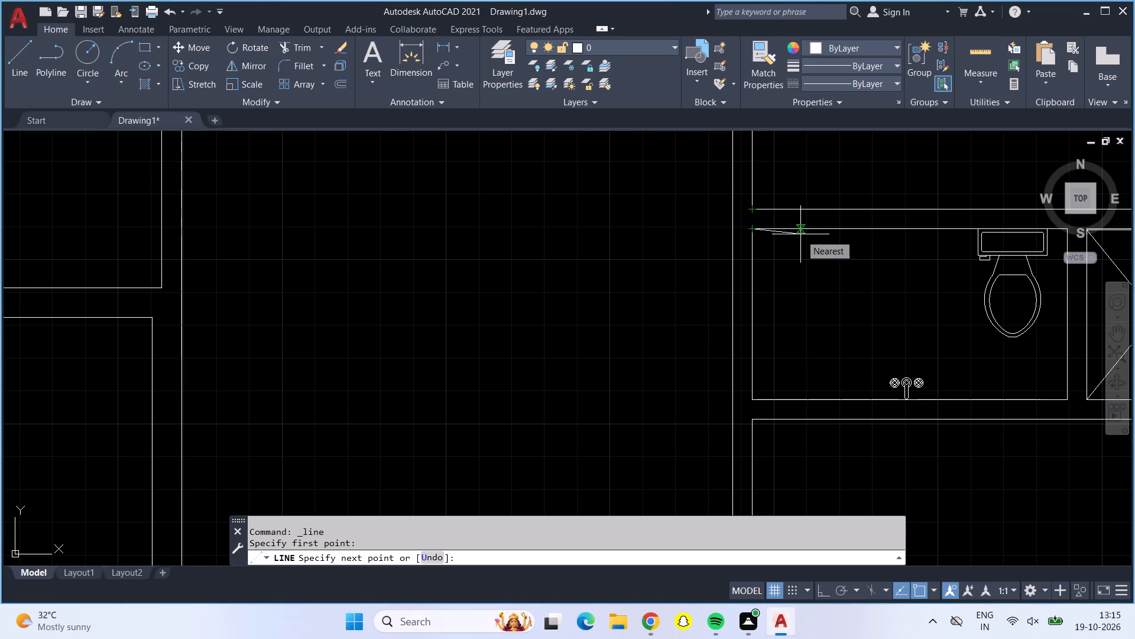
key("6")
key("shift+quotedbl")
key("Return")
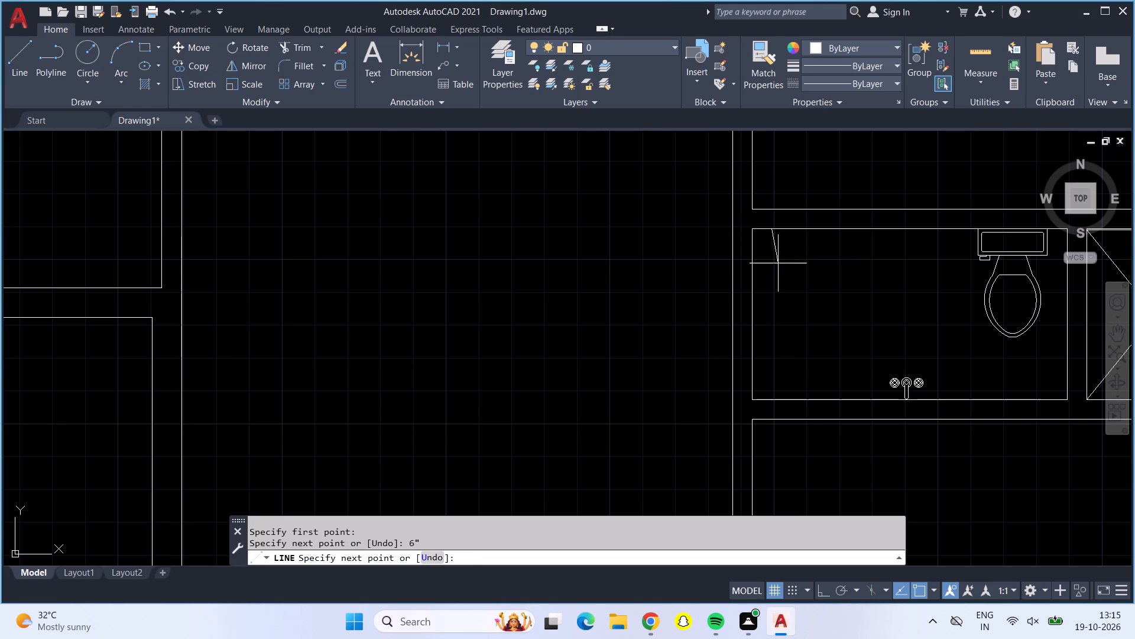
key("F8")
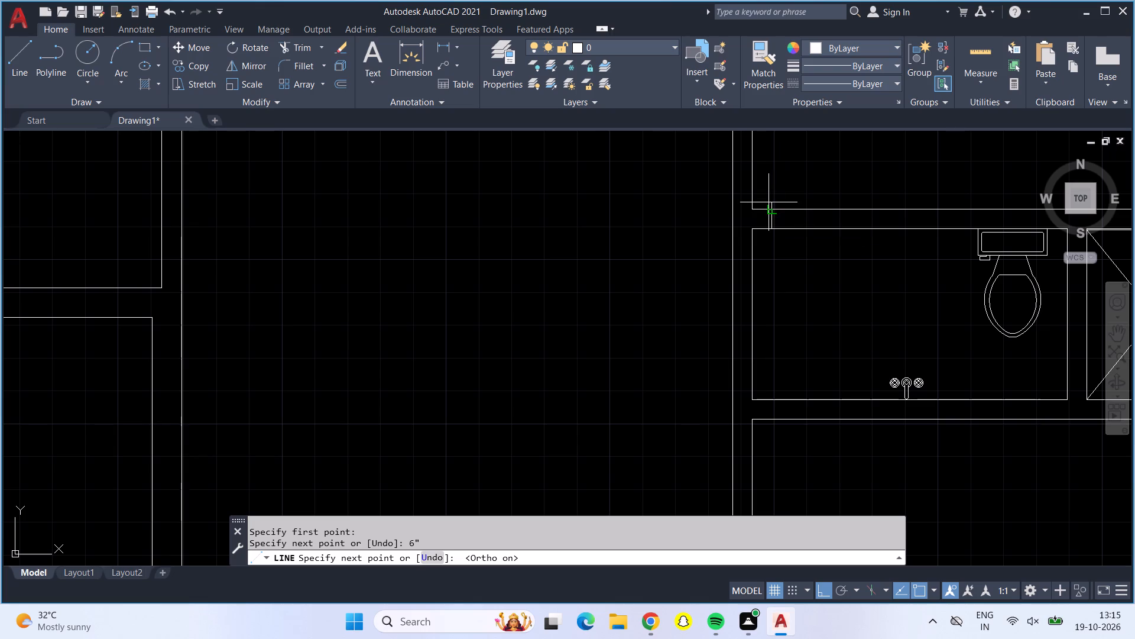
left_click(773, 210)
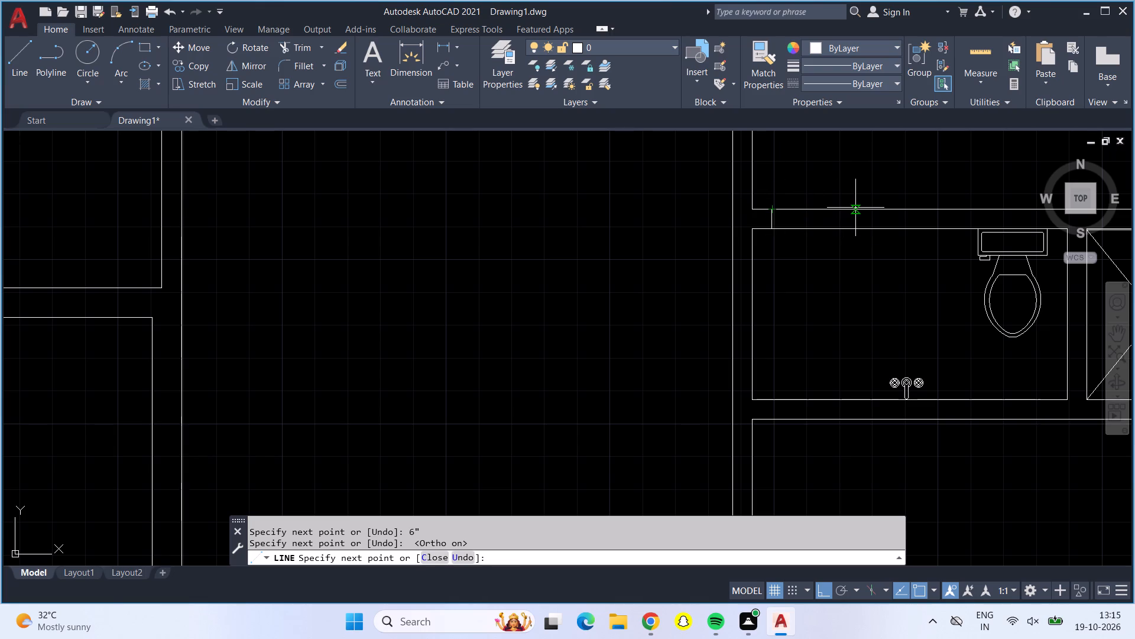
Continue the line 2'5" along the wall's upper face and back across the wall to form the bathroom door's second jamb.
key("3")
key("Delete")
type("2'5\"'")
key("Delete")
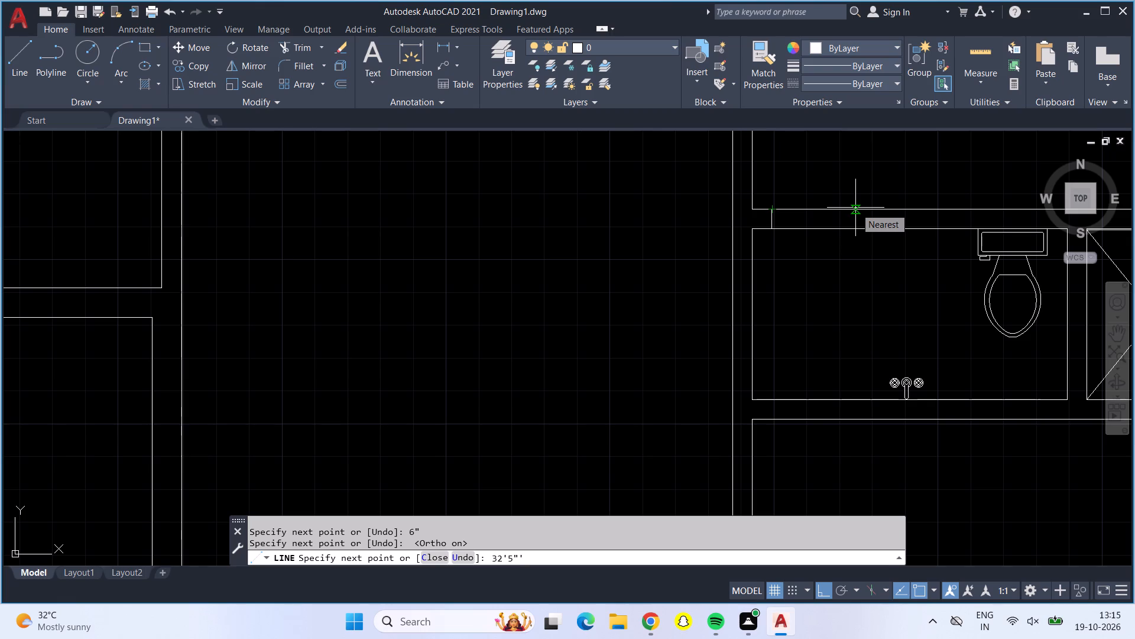
key("Delete")
key("Delete")
key("Delete")
key("Delete")
key("Delete")
key("Delete")
key("Delete")
key("Delete")
key("Delete")
key("Delete")
key("Delete")
key("Delete")
key("Delete")
key("Delete")
key("BackSpace")
key("BackSpace")
key("BackSpace")
key("BackSpace")
key("BackSpace")
key("BackSpace")
type("2'5")
key("shift+quotedbl")
key("Return")
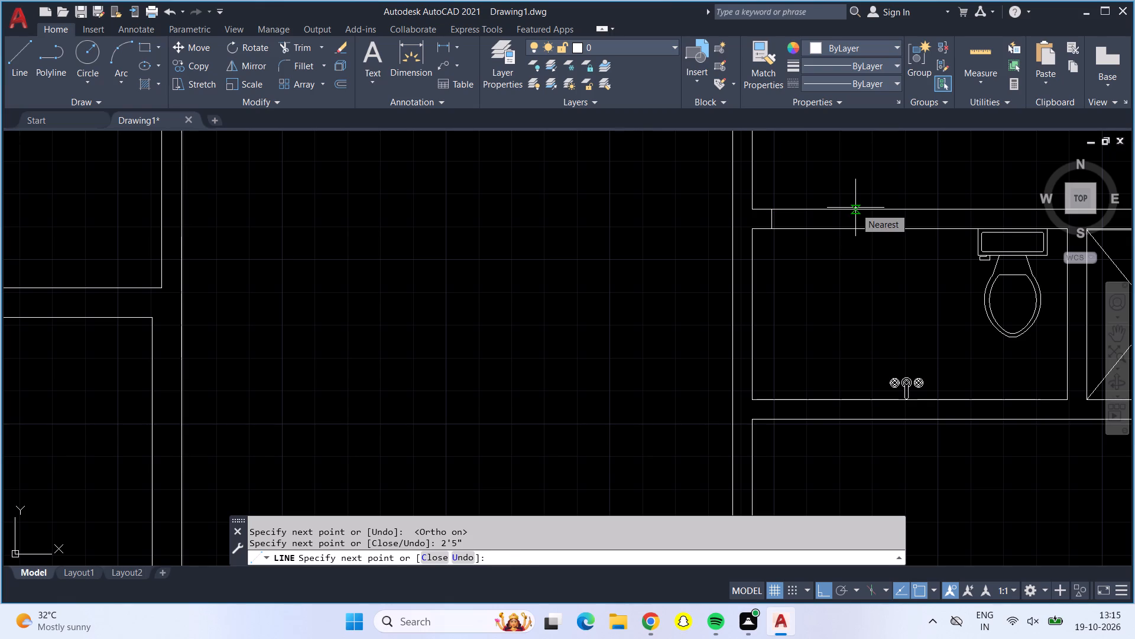
left_click(868, 232)
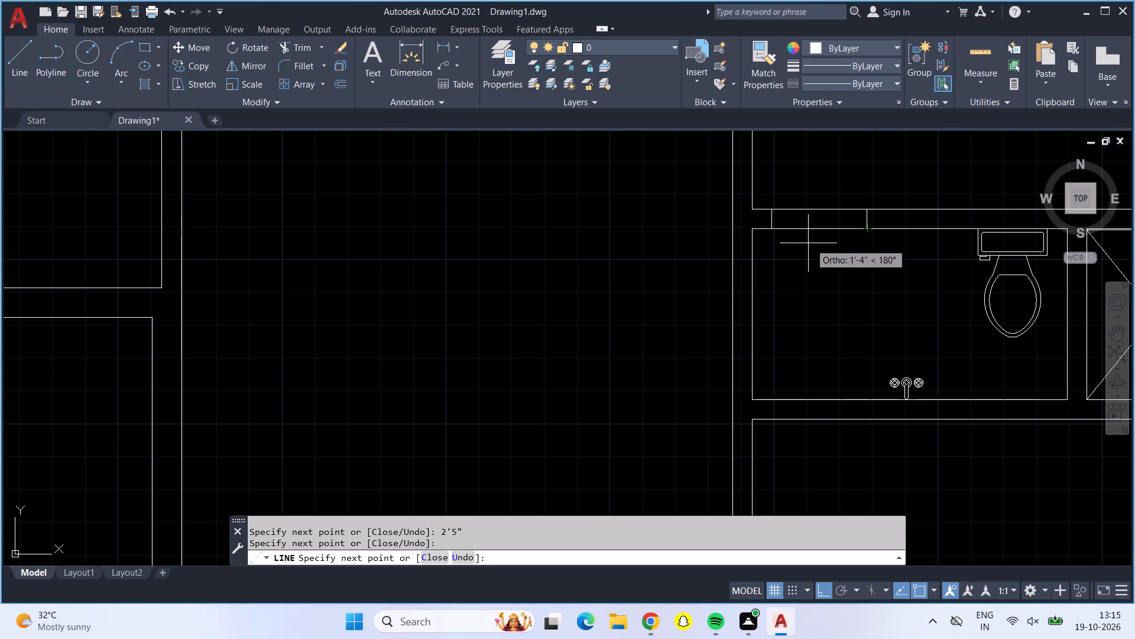
Close the doorway back to the first jamb and draw a 2'5" door leaf down into the bathroom, ending the line.
left_click(769, 226)
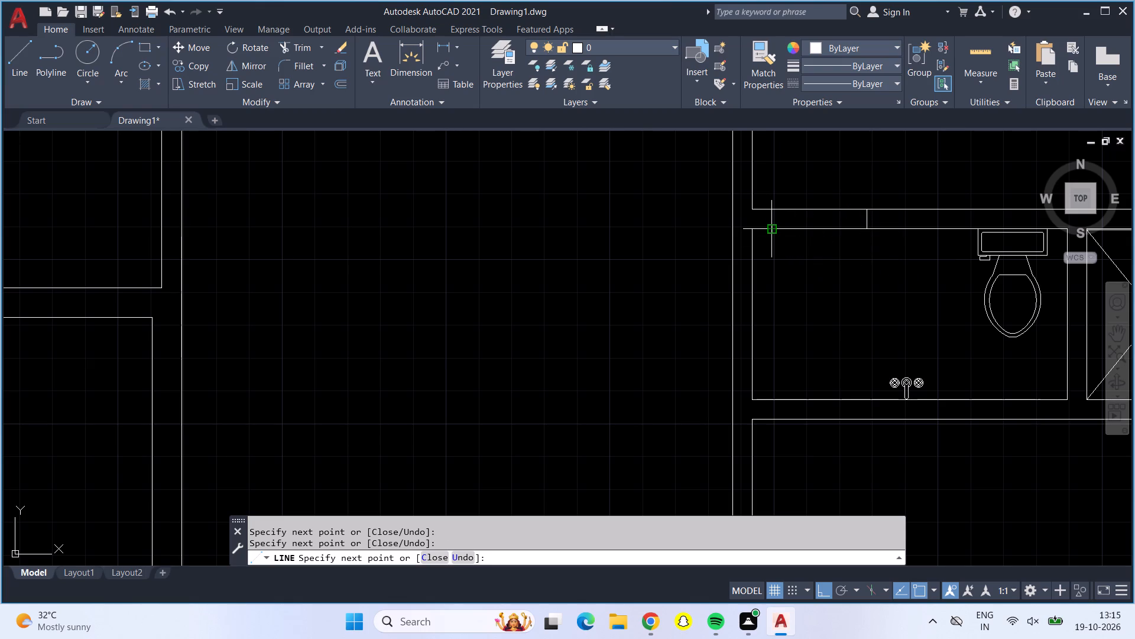
type("2'5\"")
key("Return")
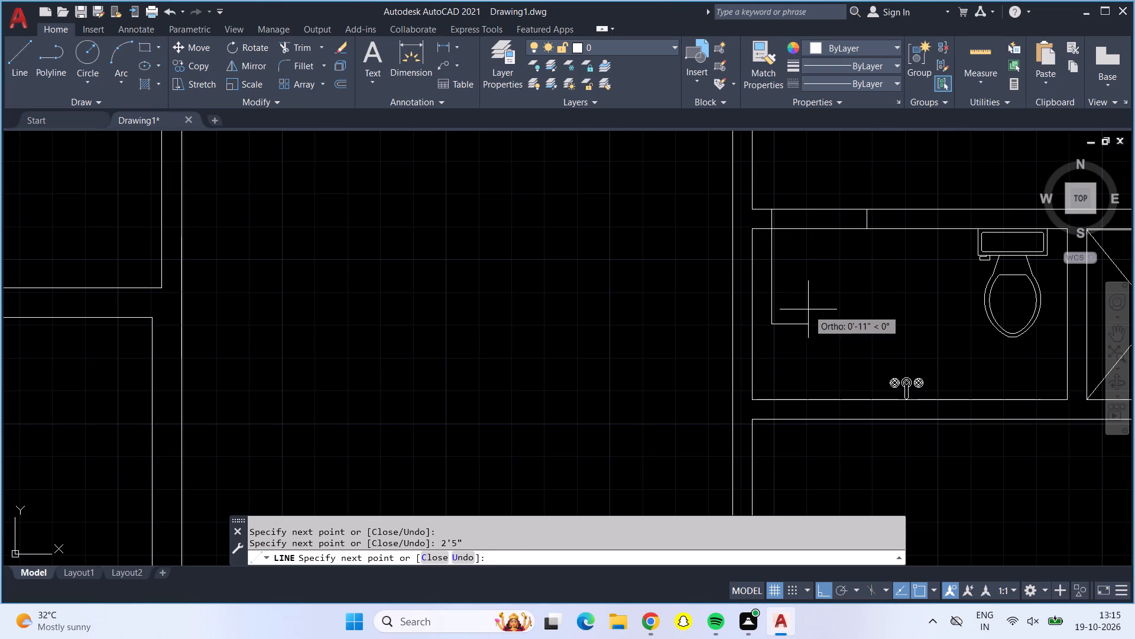
key("Return")
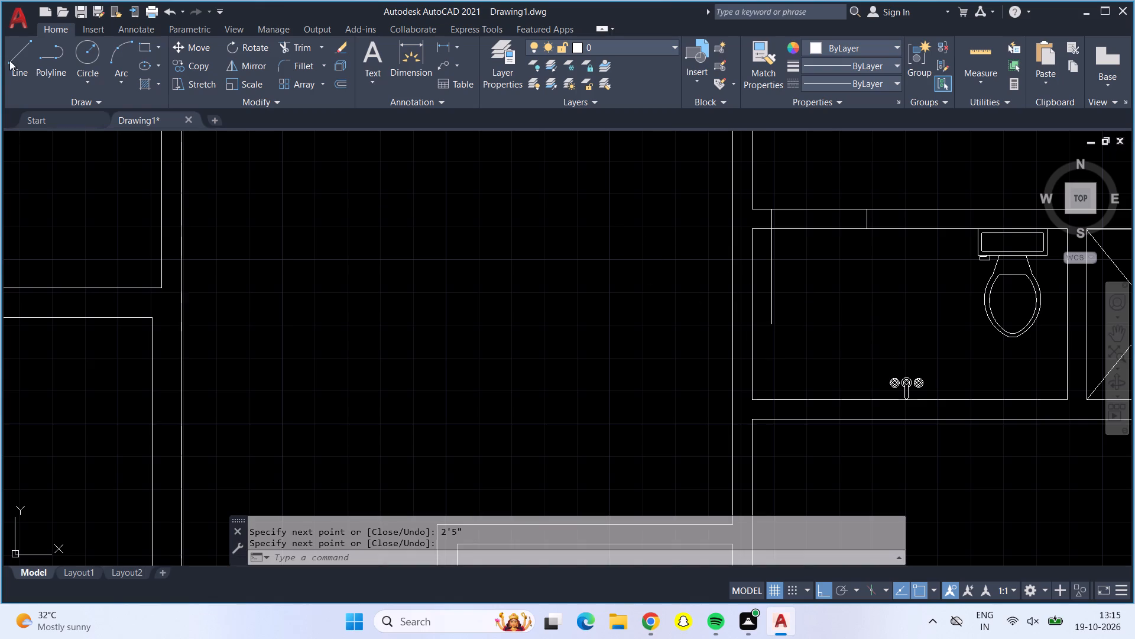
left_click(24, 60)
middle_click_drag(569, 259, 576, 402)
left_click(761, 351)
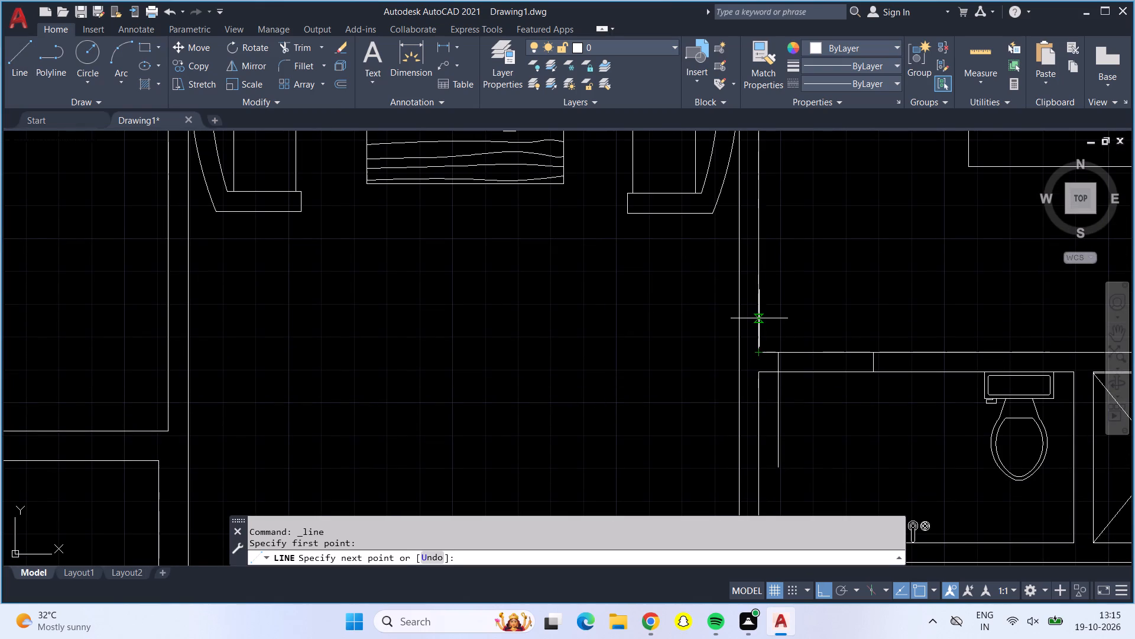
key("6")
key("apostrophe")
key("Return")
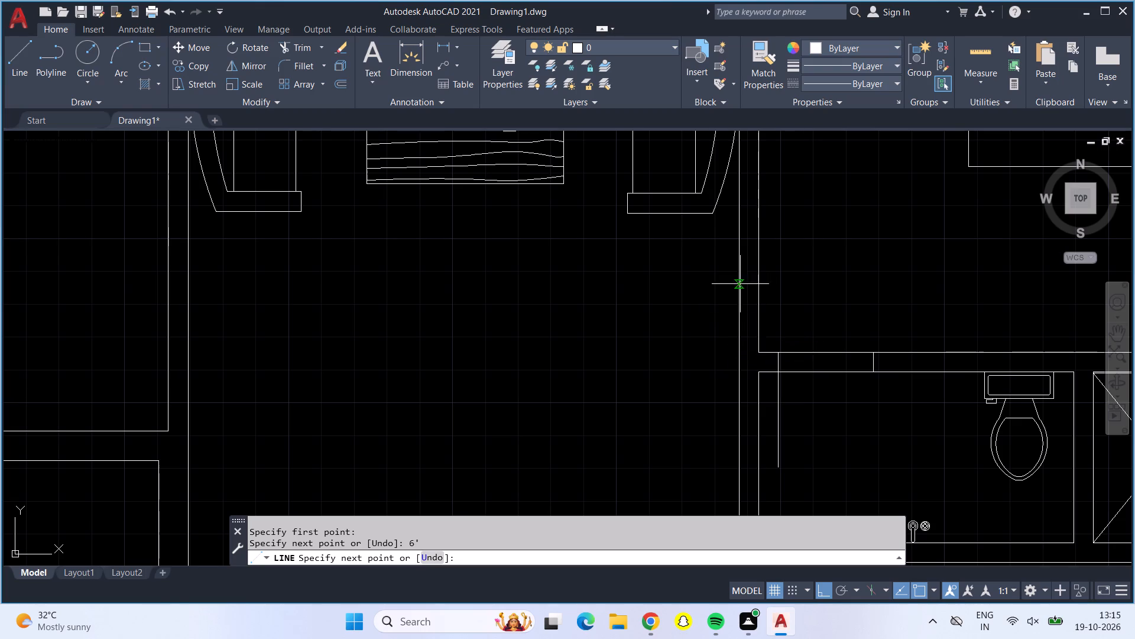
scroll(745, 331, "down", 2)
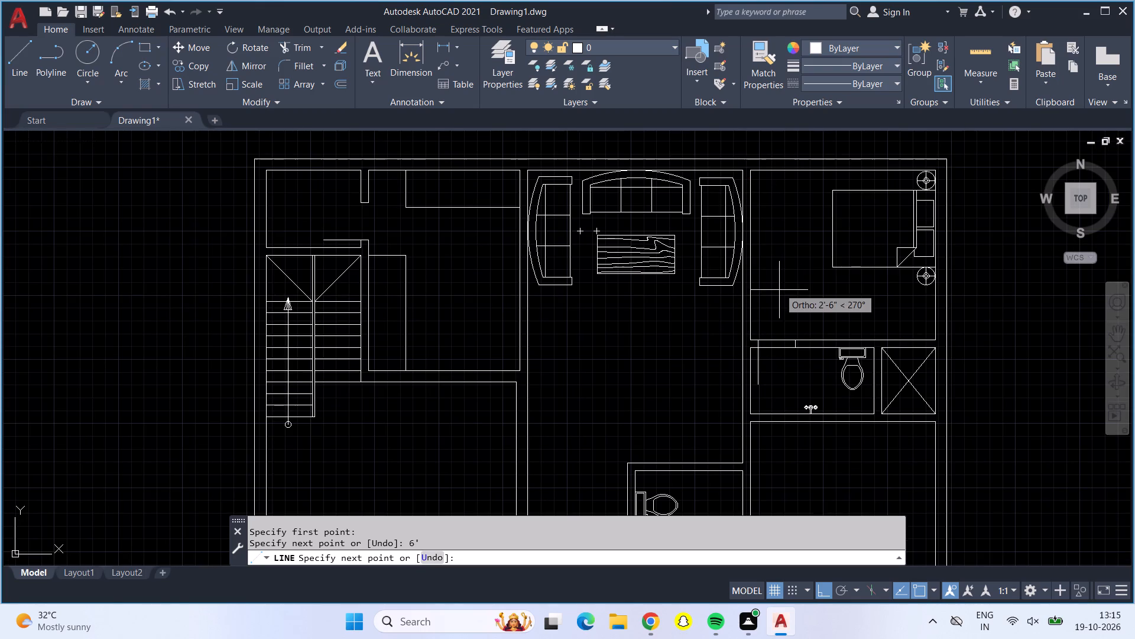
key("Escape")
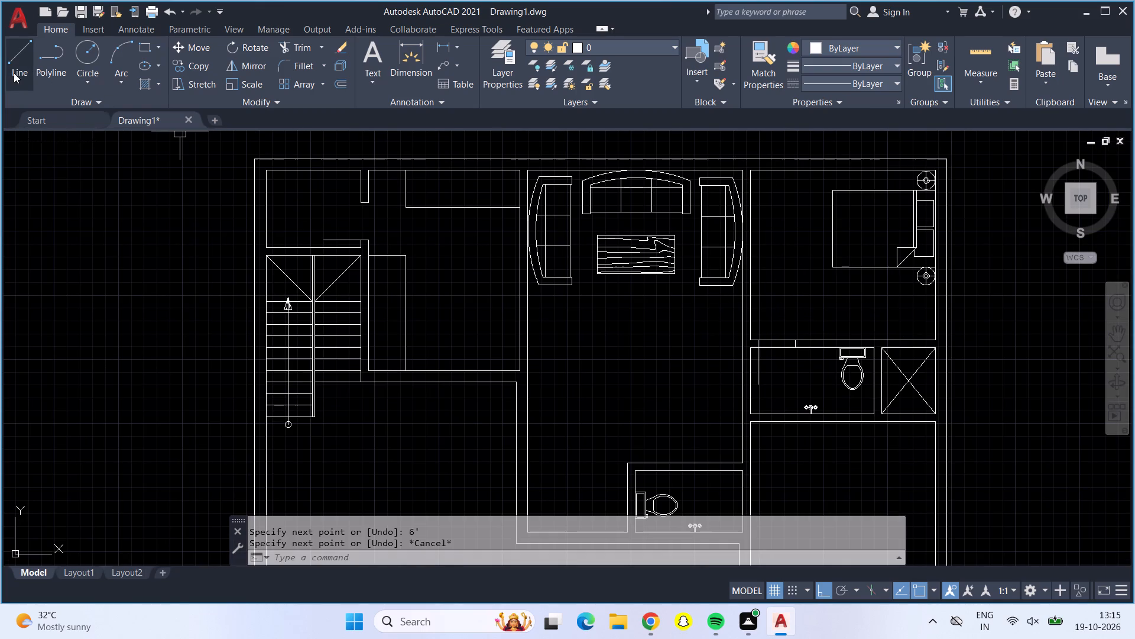
Draw a line from the bedroom's lower-left inner corner across the living room wall, 6" up, and back across as a door jamb.
left_click(15, 64)
scroll(750, 295, "up", 2)
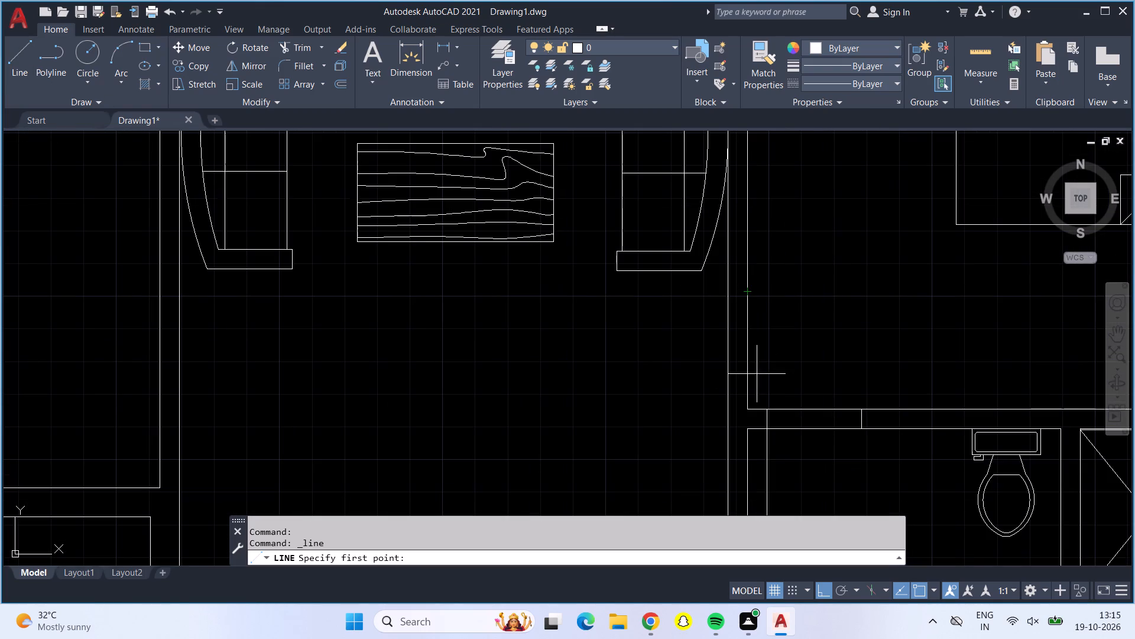
left_click(745, 405)
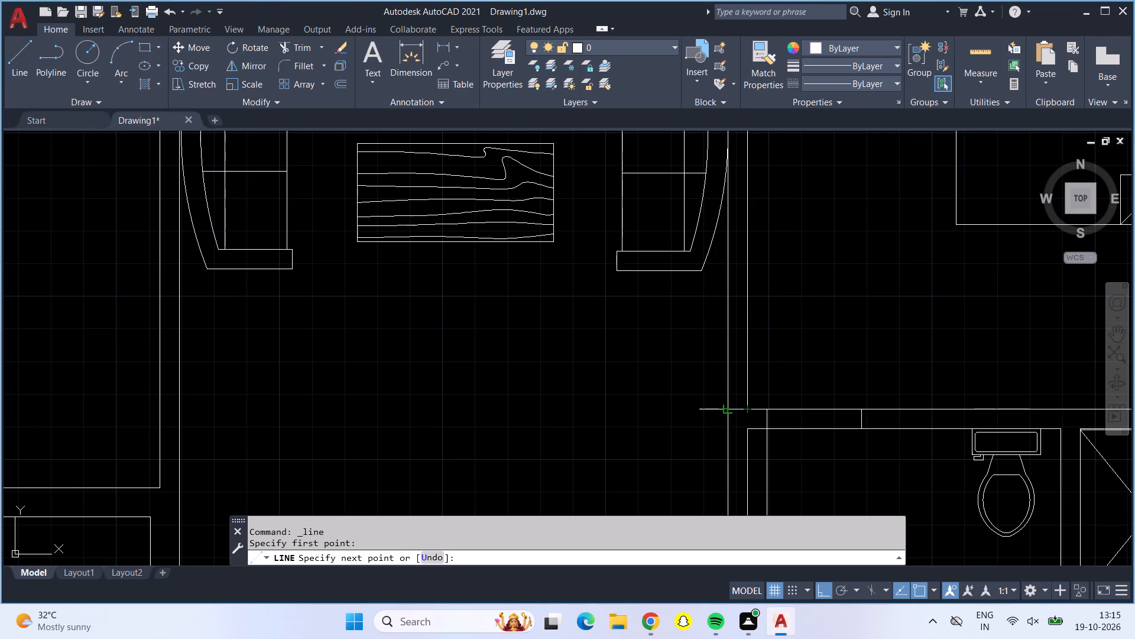
left_click(725, 409)
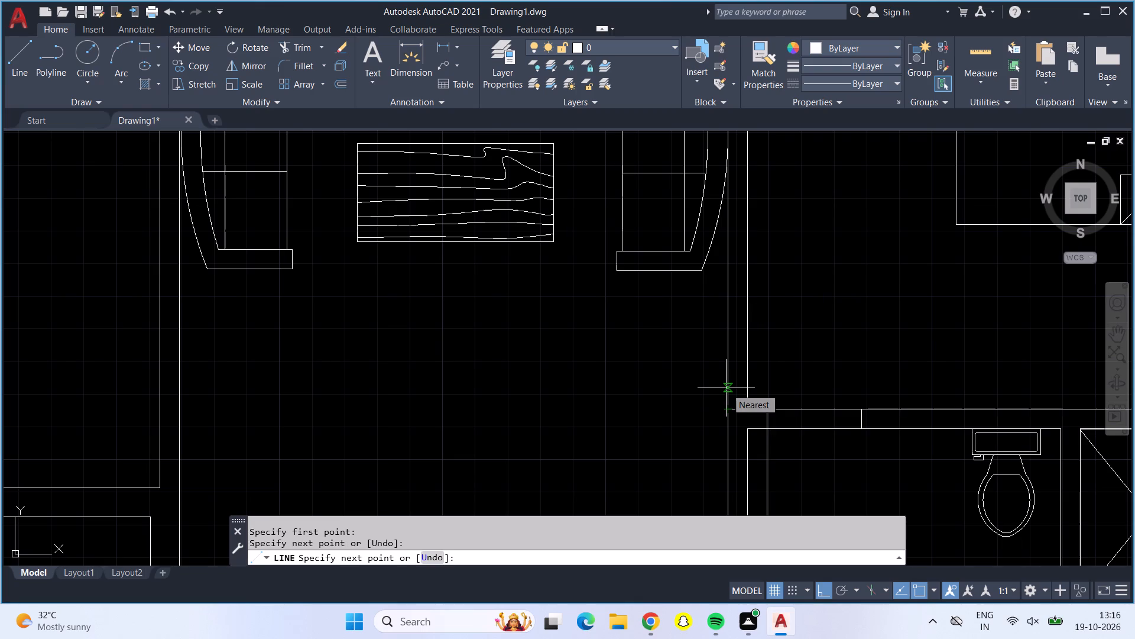
key("6")
key("shift+quotedbl")
key("Return")
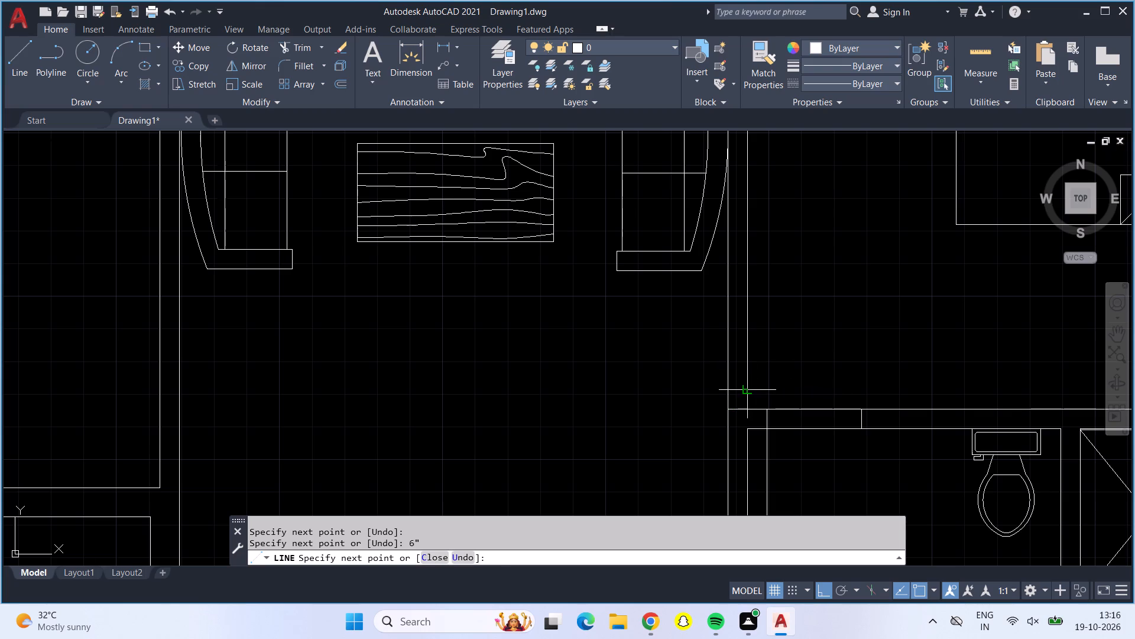
left_click(748, 388)
scroll(747, 355, "down", 1)
middle_click_drag(747, 355, 747, 387)
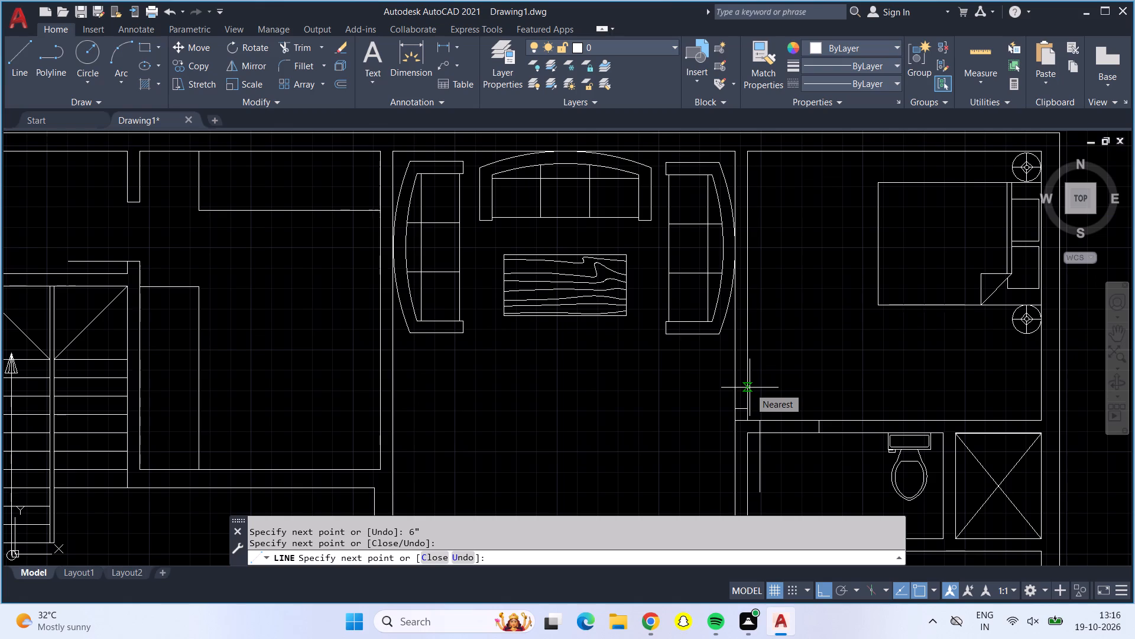
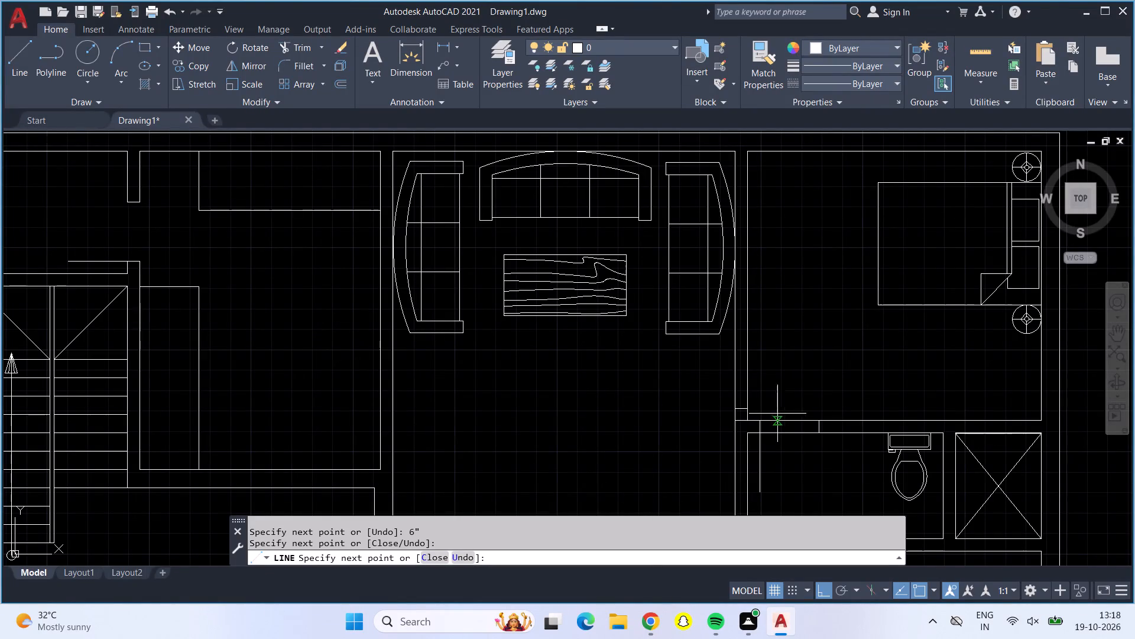
Finish the door jamb line at the bedroom's lower-left corner by ending the Line command.
key("Return")
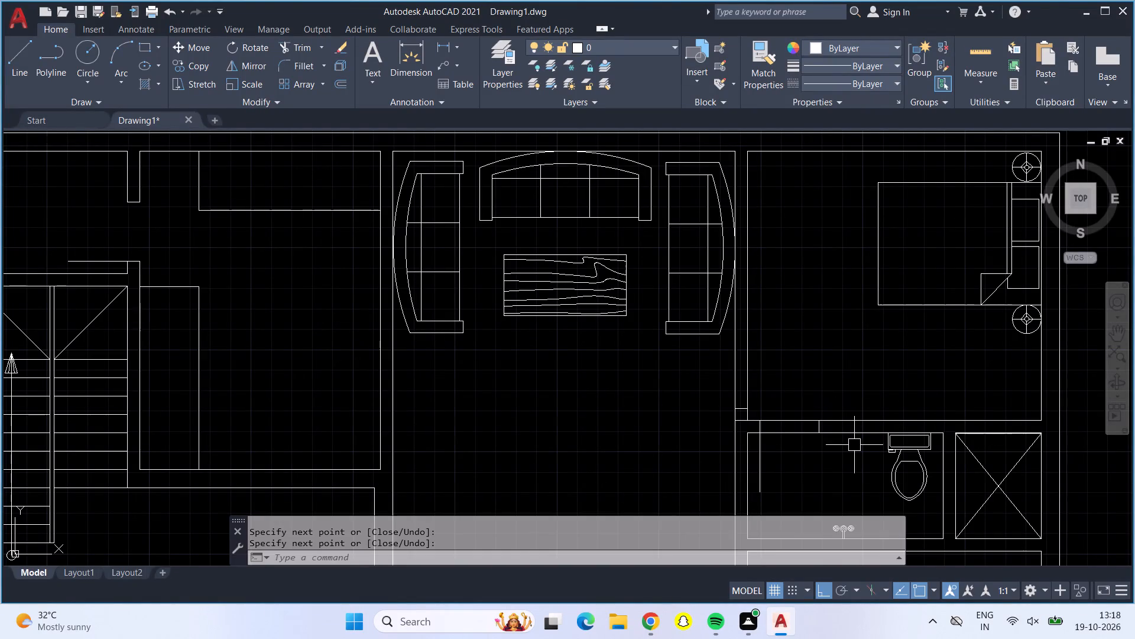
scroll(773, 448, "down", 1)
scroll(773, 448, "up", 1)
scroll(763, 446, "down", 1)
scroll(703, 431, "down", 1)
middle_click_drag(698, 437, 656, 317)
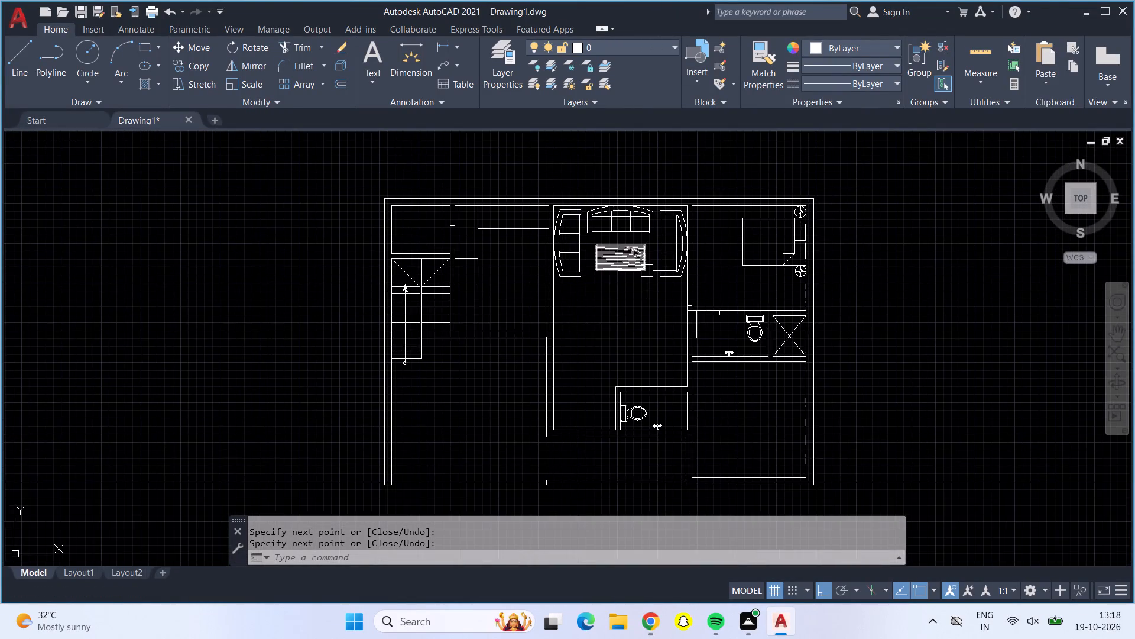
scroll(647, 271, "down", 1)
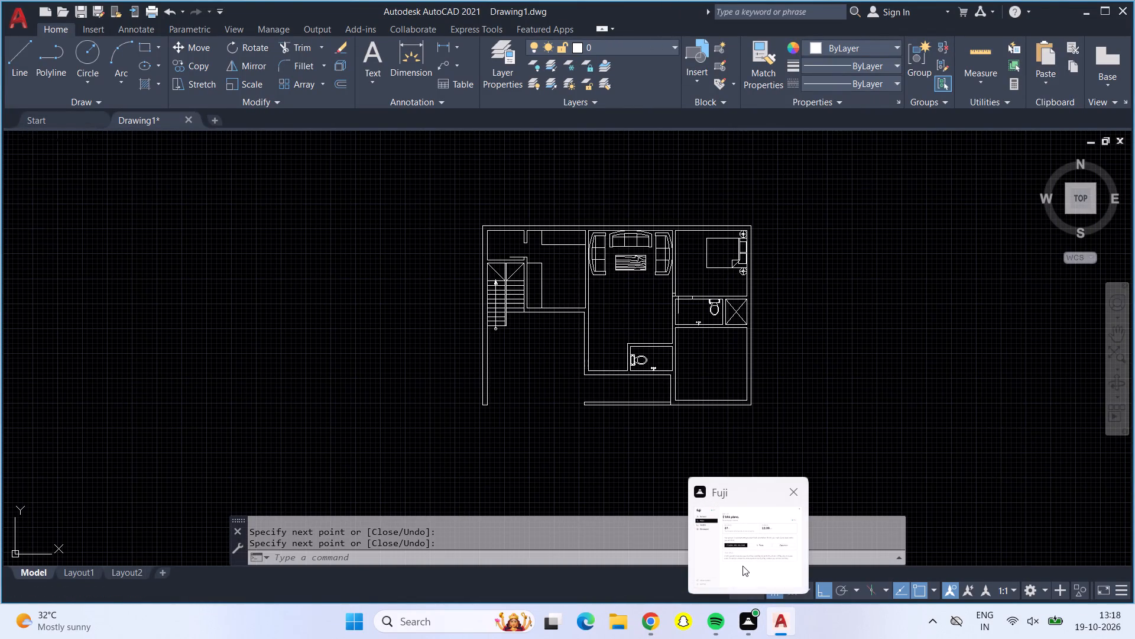
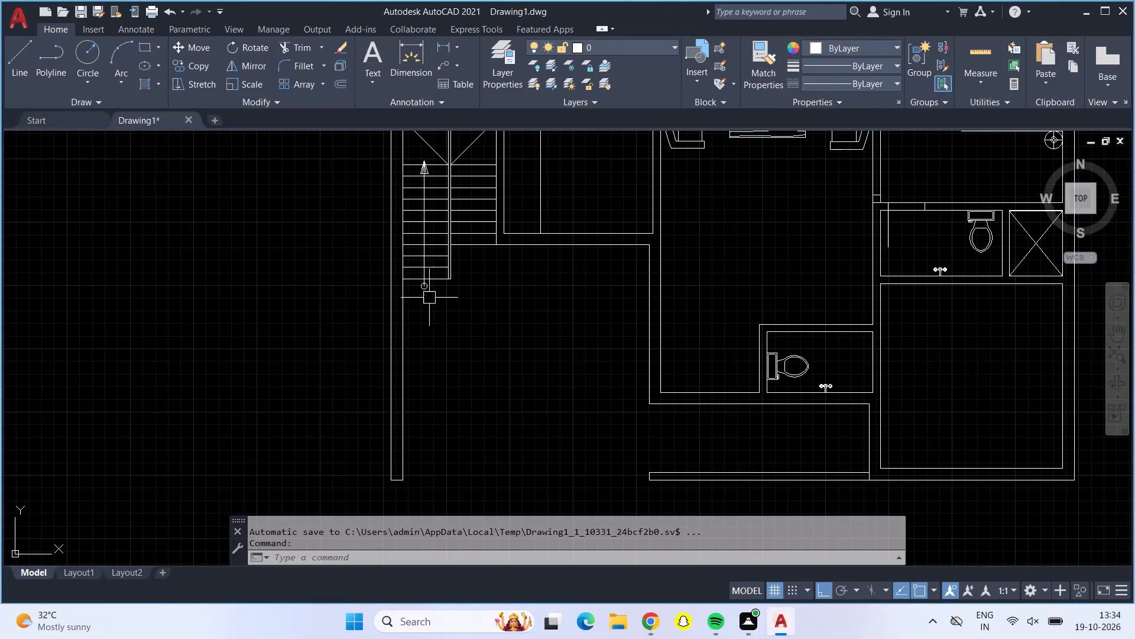
Move the living room's east sofa straight up so its upper armrest meets the inner face of the top wall.
scroll(456, 302, "up", 1)
scroll(469, 298, "down", 3)
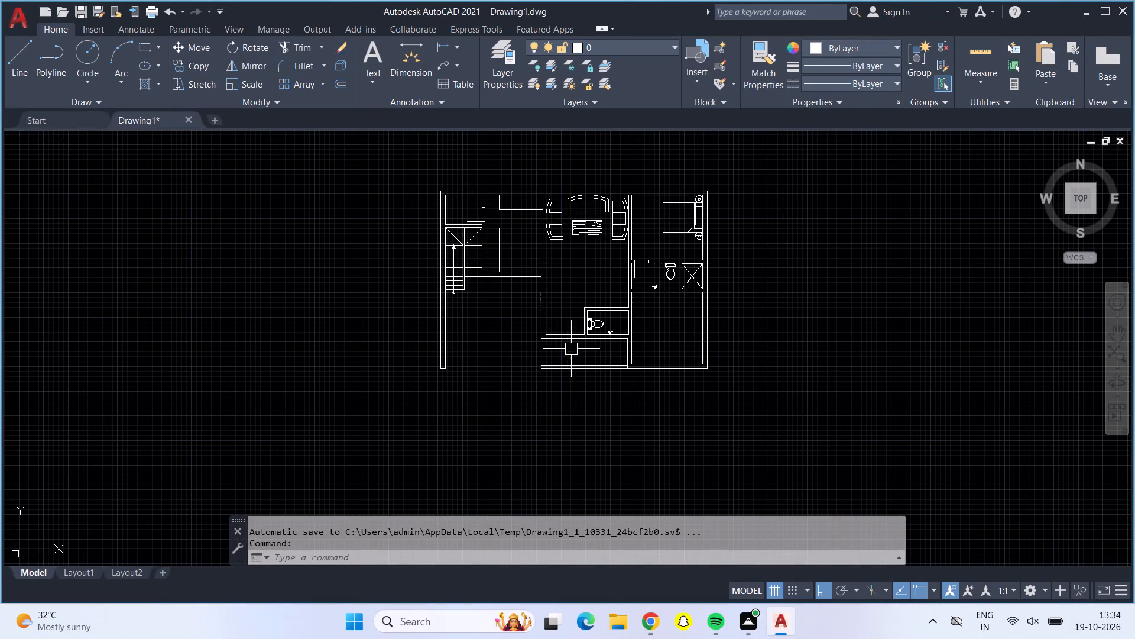
scroll(575, 260, "up", 2)
scroll(582, 259, "down", 1)
middle_click_drag(583, 264, 565, 302)
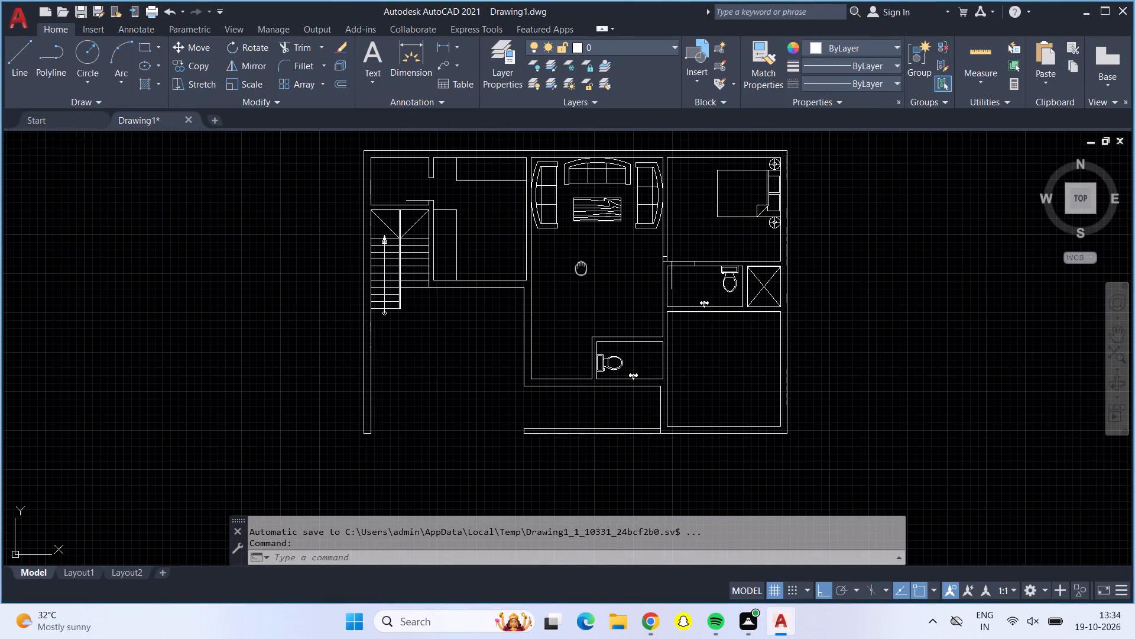
middle_click_drag(565, 302, 549, 335)
scroll(567, 239, "up", 3)
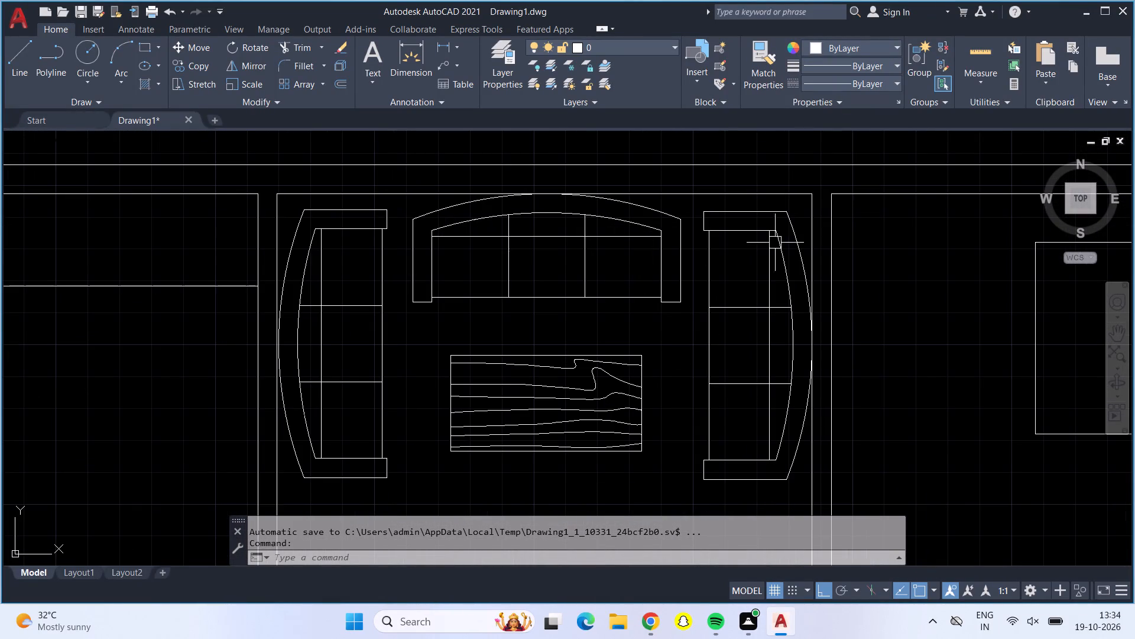
left_click(753, 214)
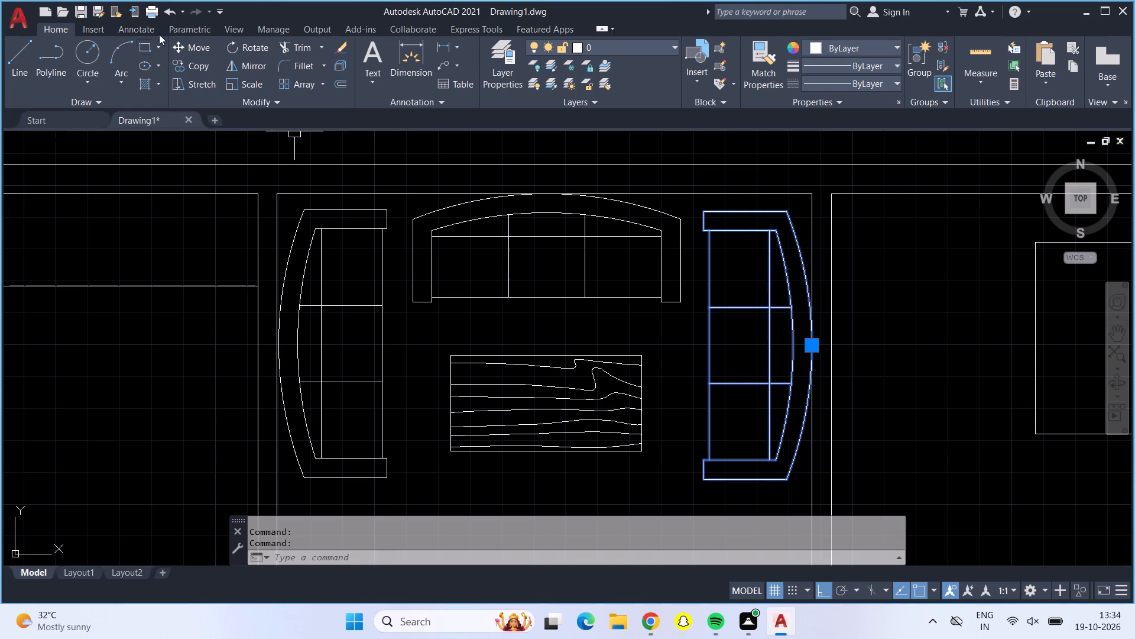
left_click(203, 48)
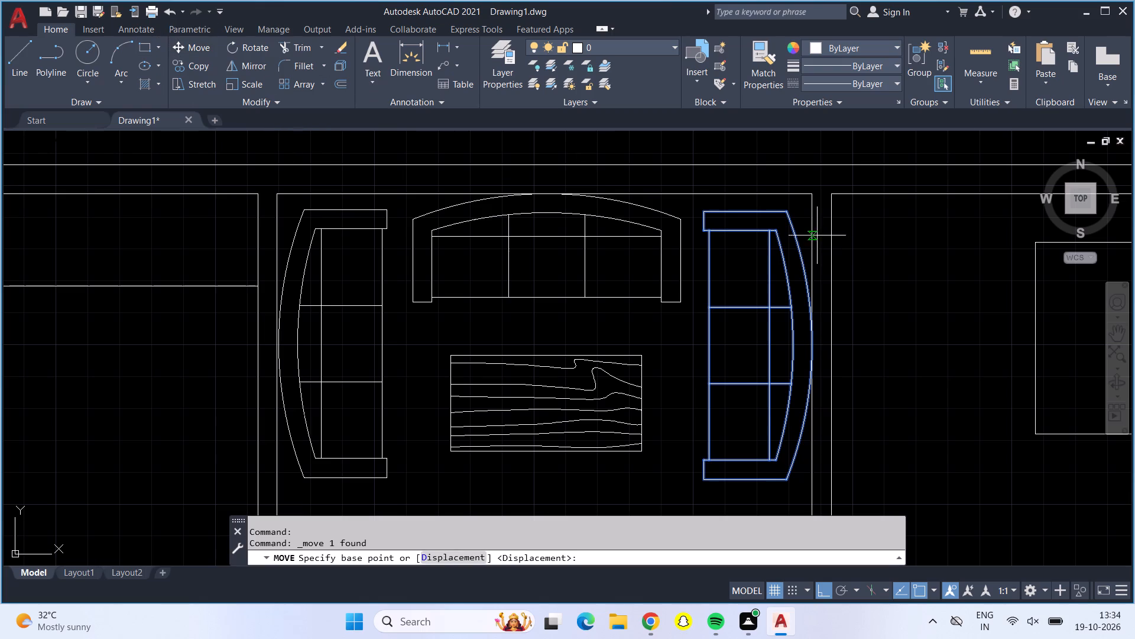
left_click(749, 212)
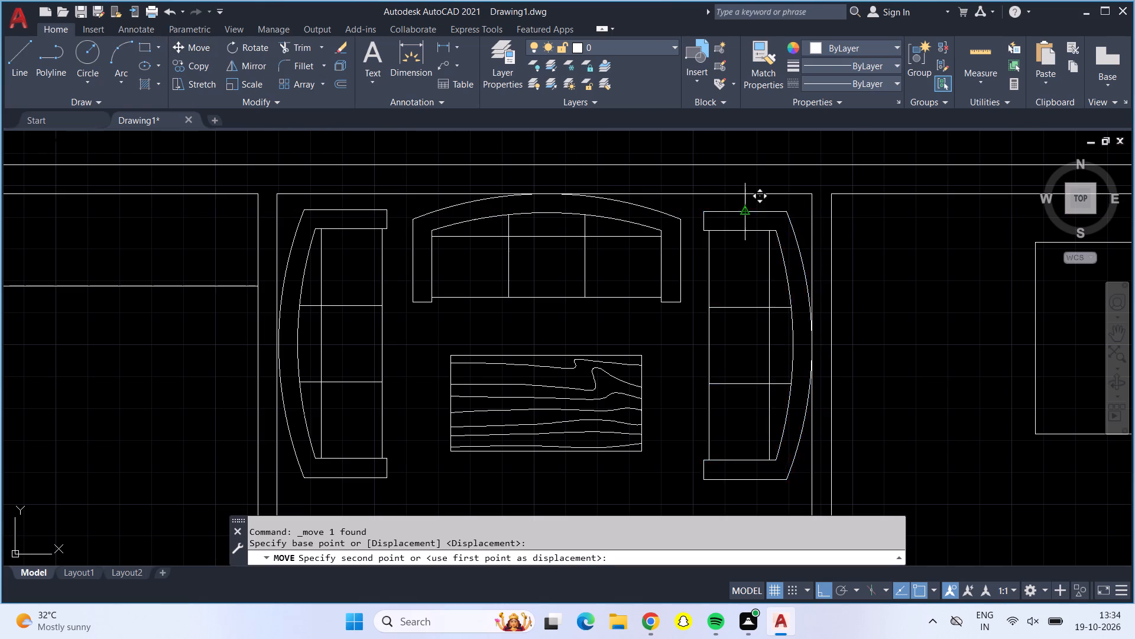
left_click(752, 194)
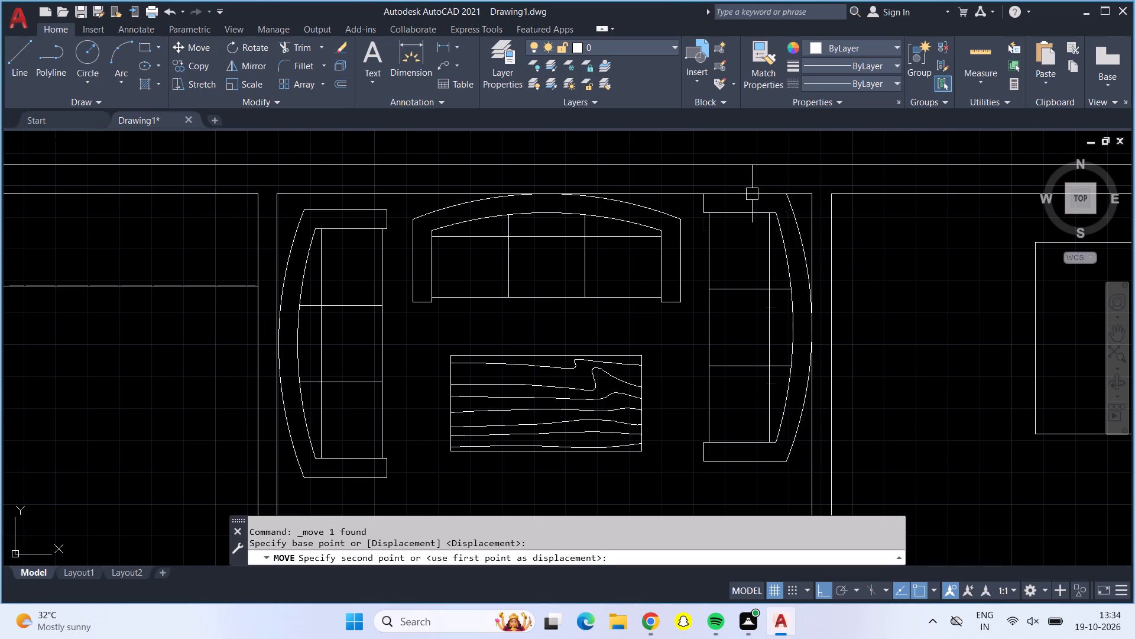
Move the living room's west sofa straight up so its upper armrest meets the inner face of the top wall.
left_click(327, 206)
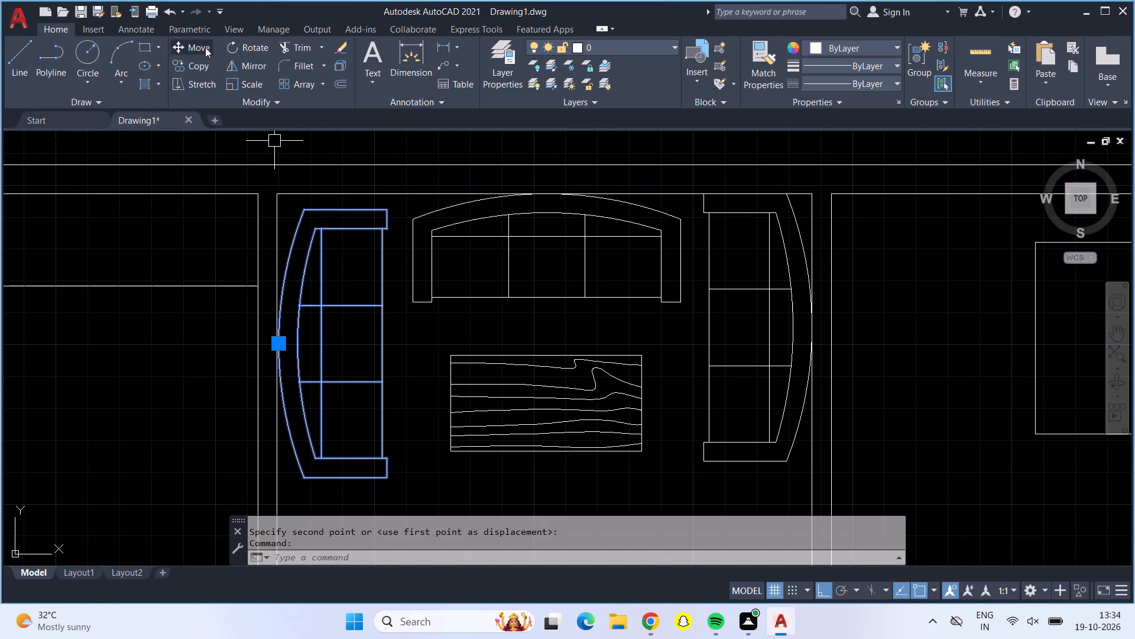
left_click(205, 47)
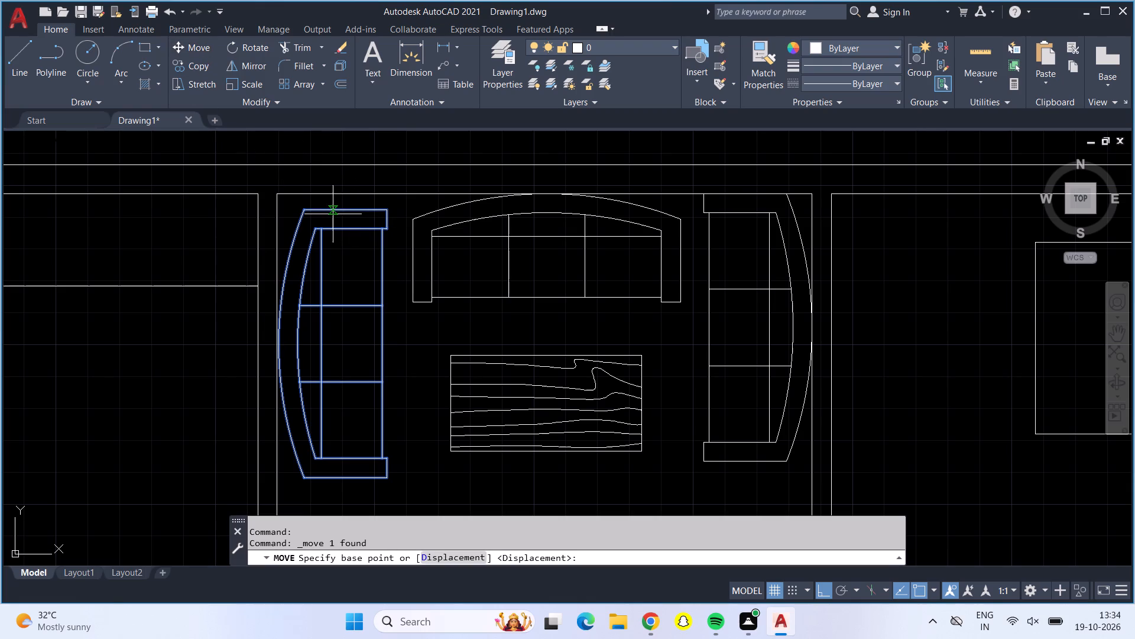
left_click(333, 214)
left_click(329, 196)
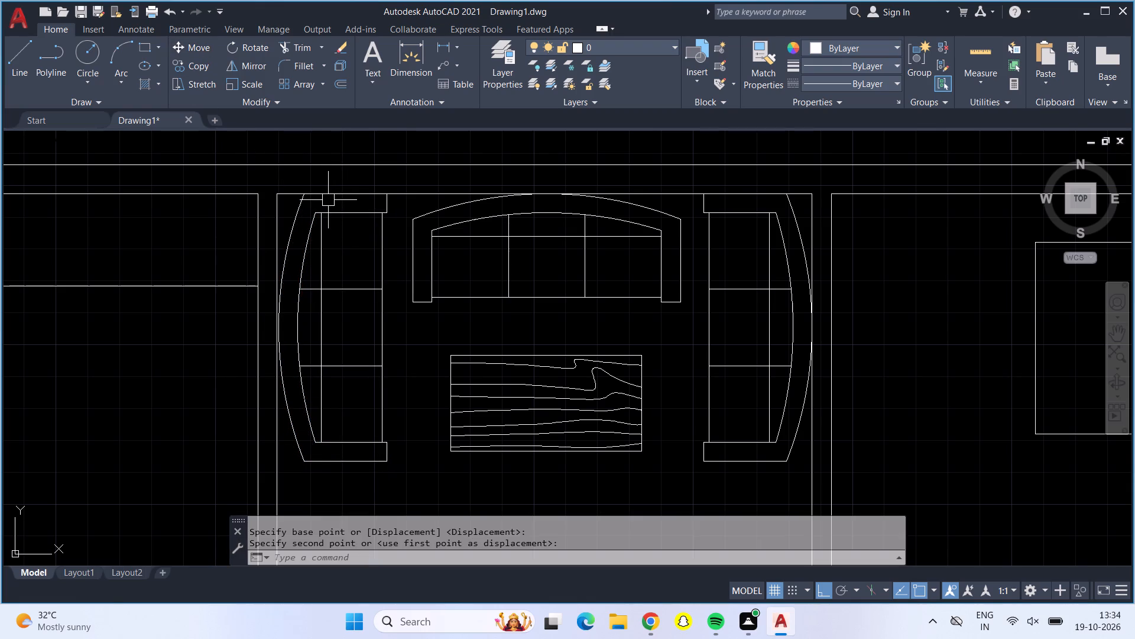
Delete the short jamb line across the wall at the furnished bedroom's lower-left corner.
scroll(338, 211, "down", 1)
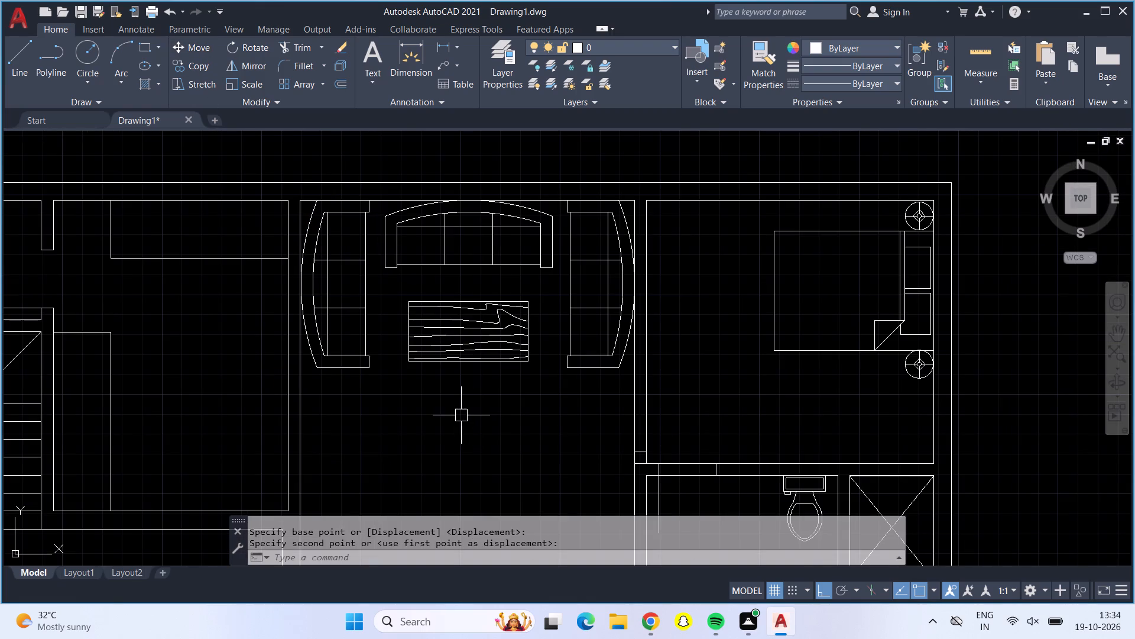
middle_click_drag(461, 415, 453, 376)
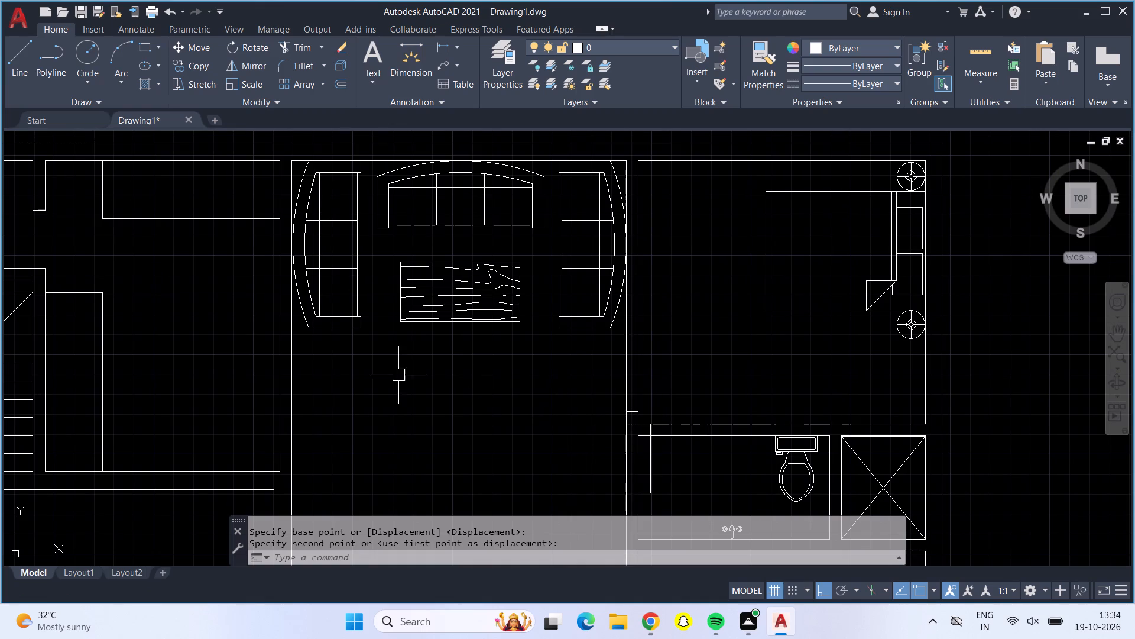
scroll(631, 447, "up", 4)
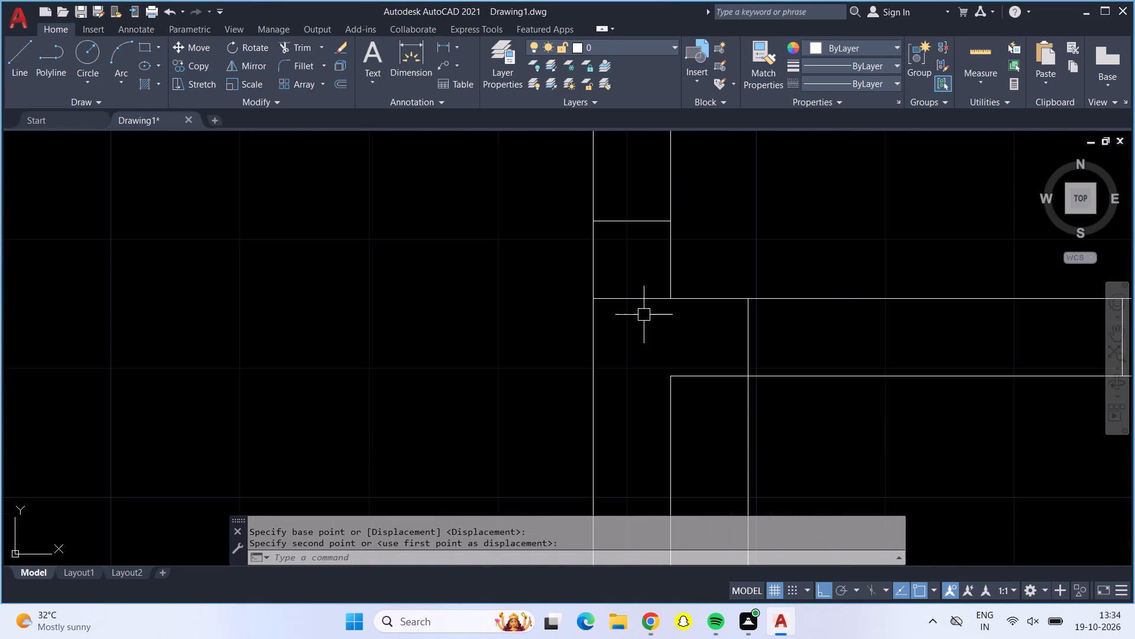
left_click(620, 227)
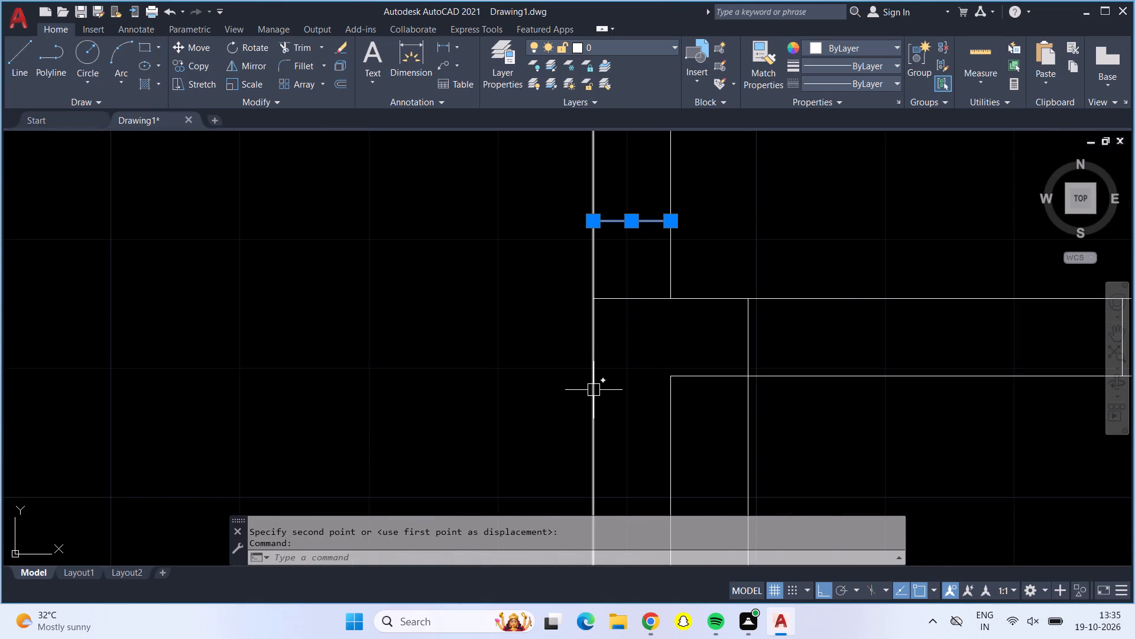
key("Delete")
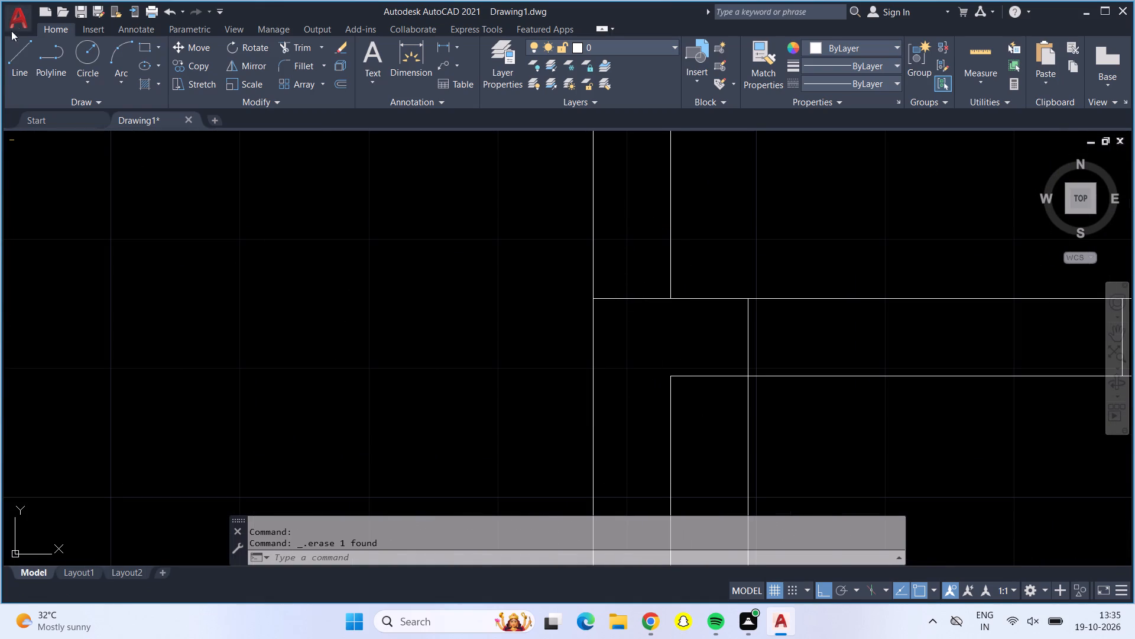
Draw the bedroom door opening in its west wall with lines: 6" up from the lower-left corner, across the wall, 3' up, and back across.
left_click(9, 63)
scroll(660, 372, "down", 2)
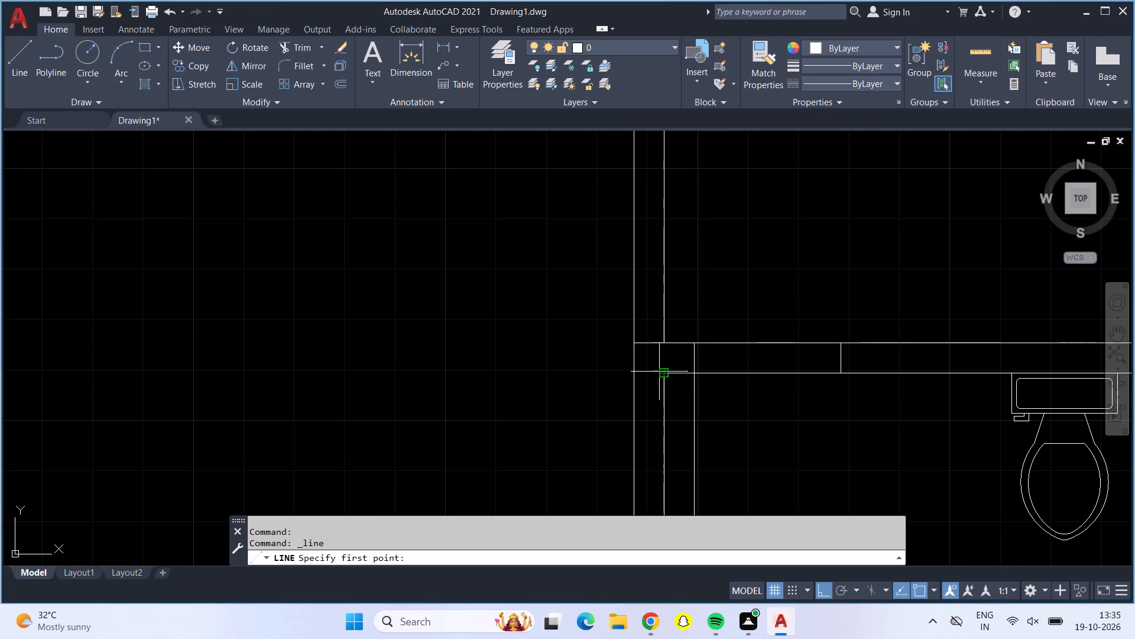
middle_click_drag(583, 380, 482, 473)
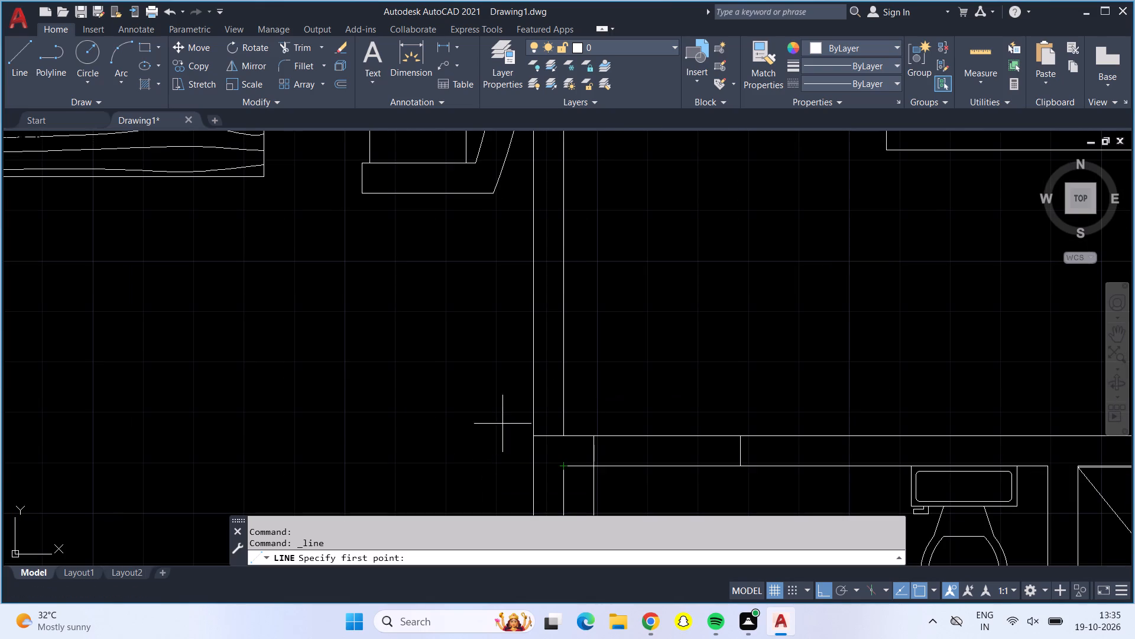
left_click(562, 438)
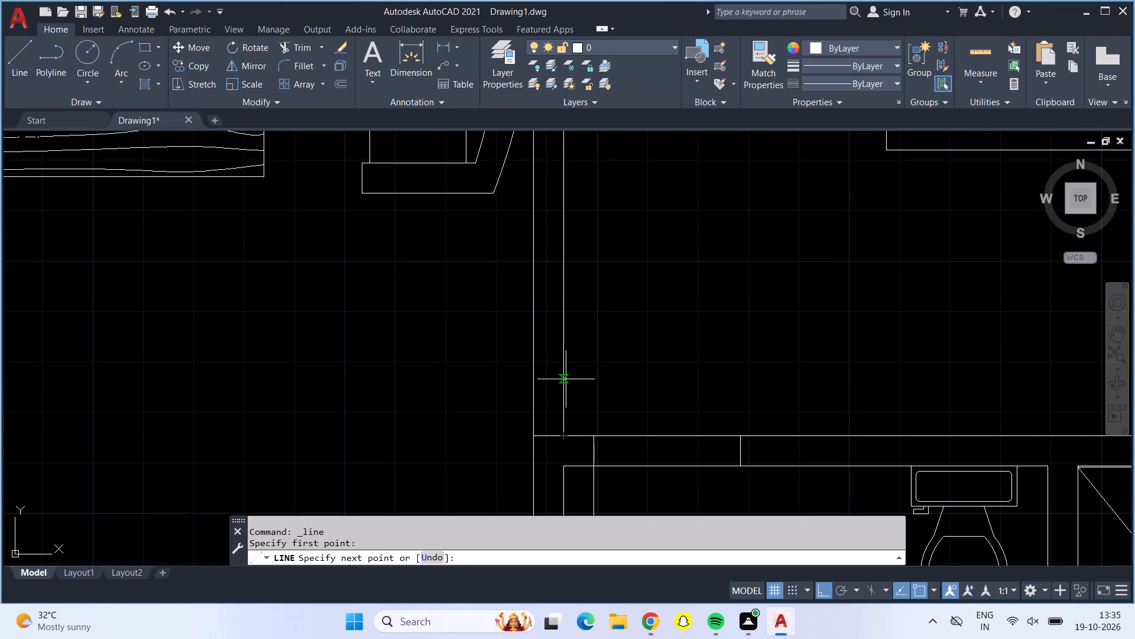
key("6")
key("shift+quotedbl")
key("Return")
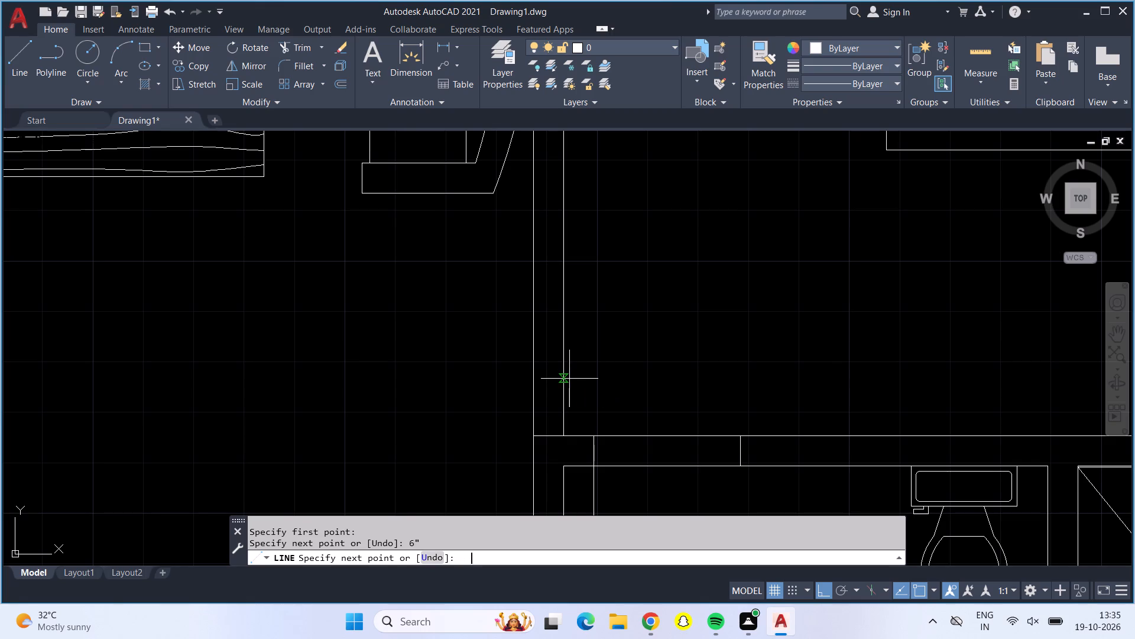
left_click(530, 404)
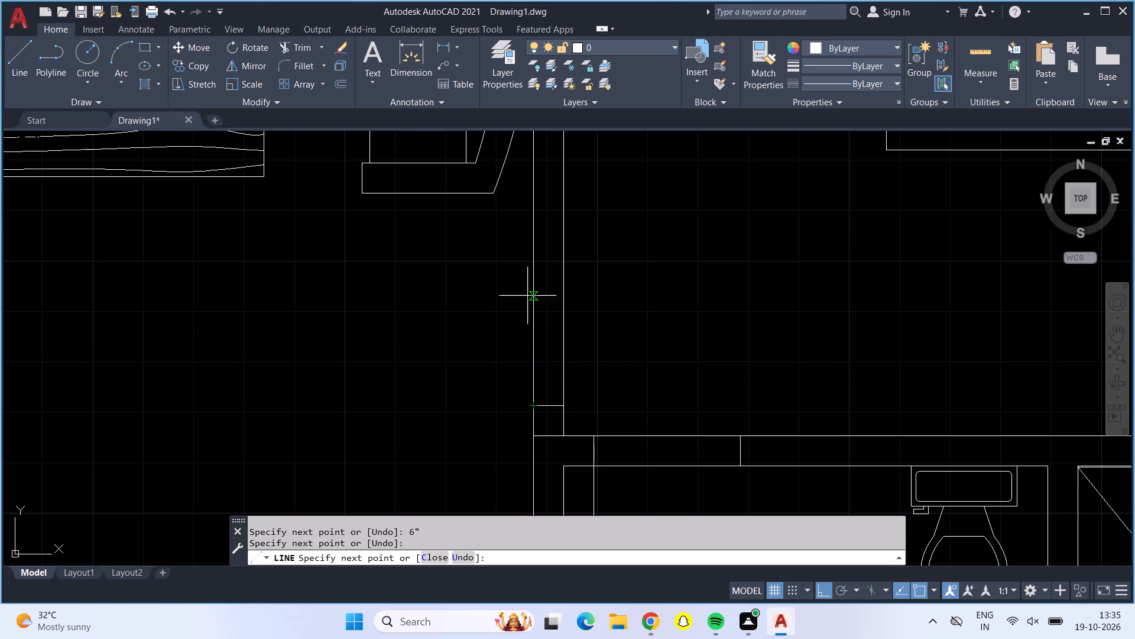
type("3'")
key("Return")
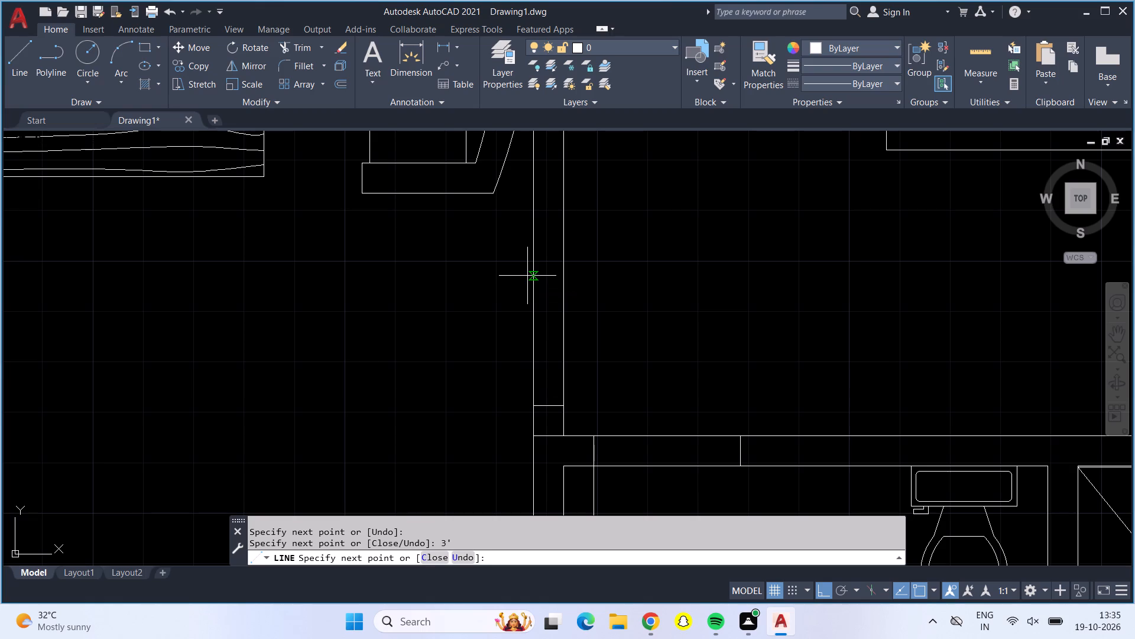
left_click(565, 226)
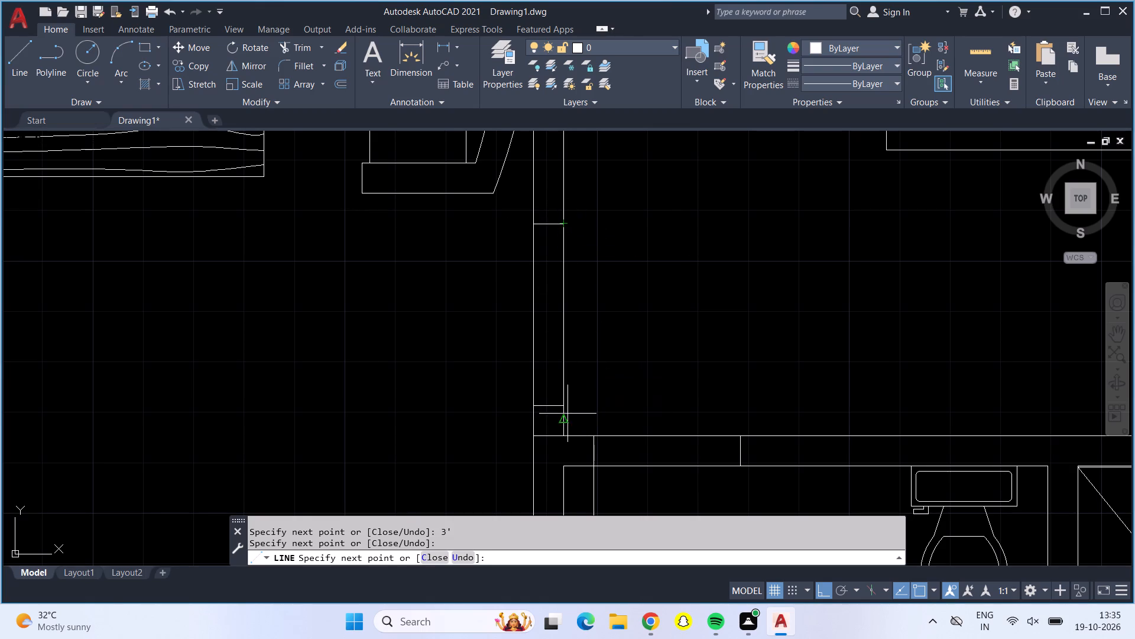
Continue the line down to the bedroom's lower door jamb and draw a 3' door leaf into the room.
left_click(563, 404)
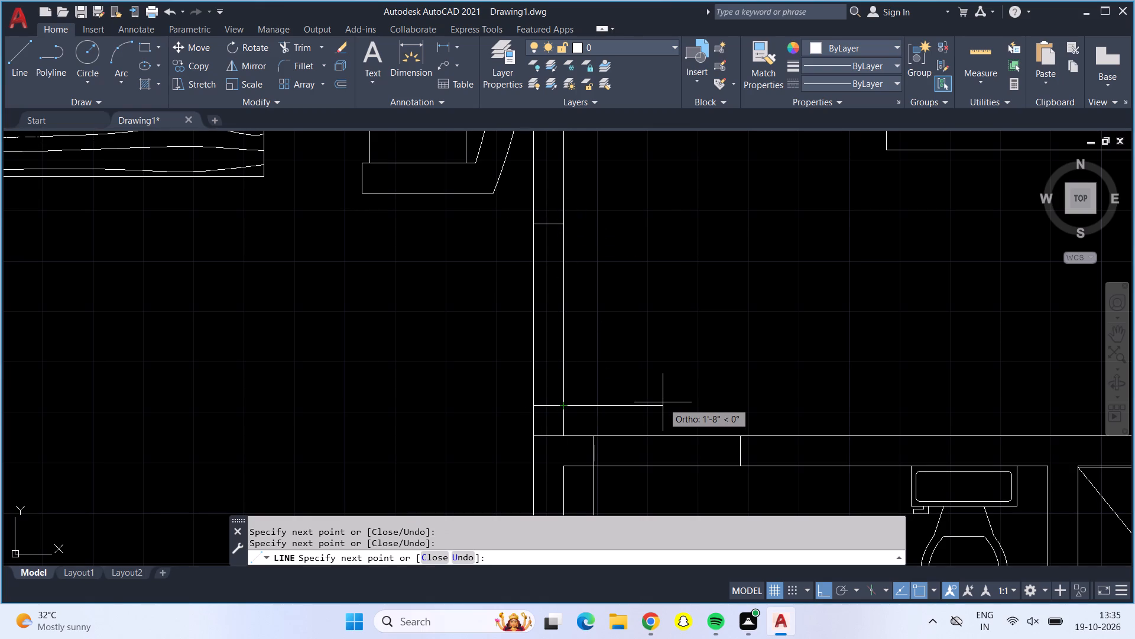
key("3")
key("apostrophe")
key("Return")
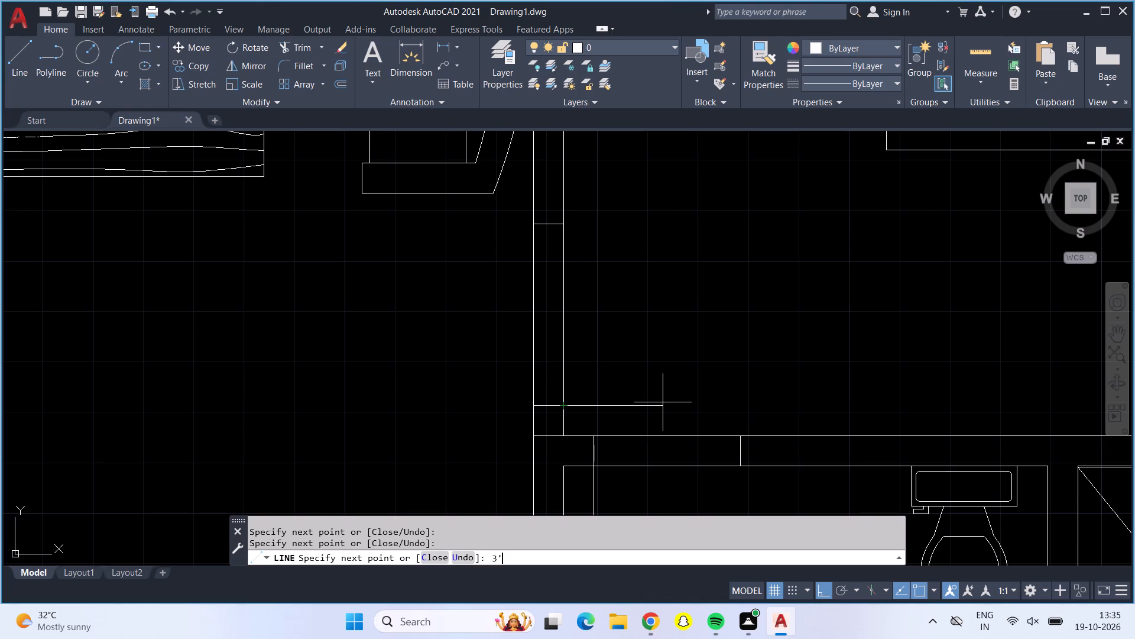
key("Return")
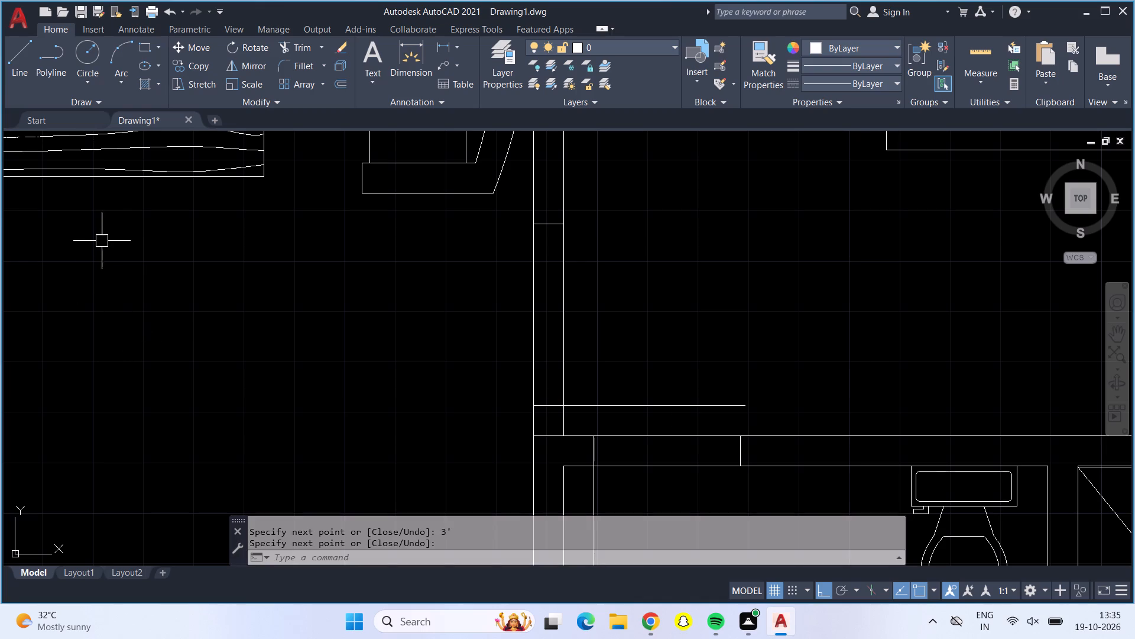
Trim both wall lines across the bedroom door opening and the leftover line crossing the wall junction below it.
left_click(305, 47)
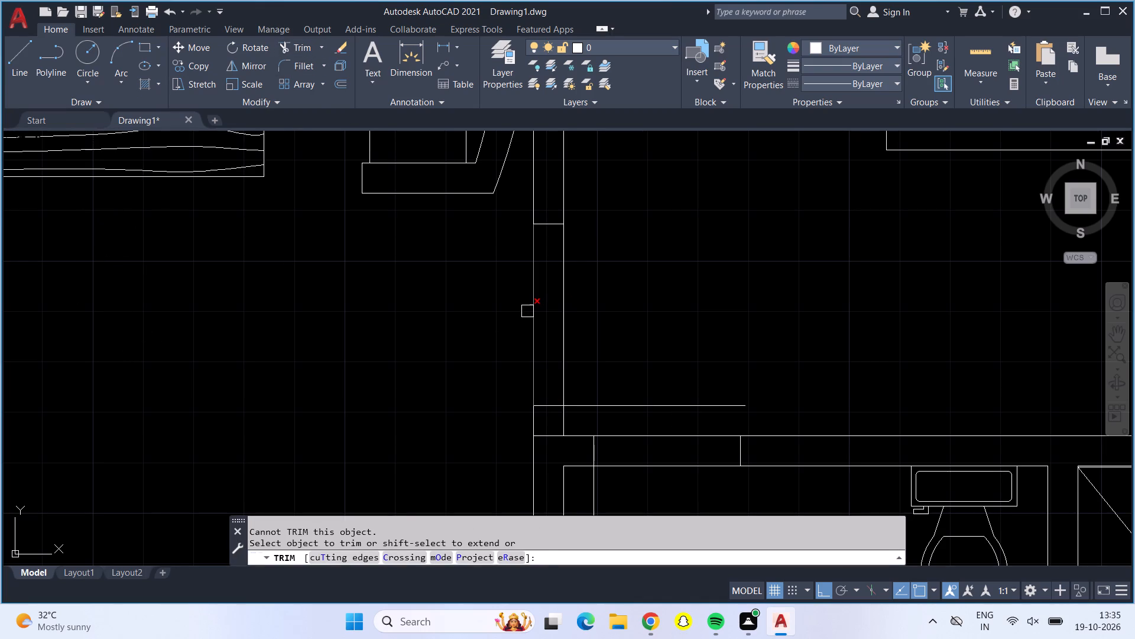
left_click(527, 311)
left_click_drag(482, 322, 604, 319)
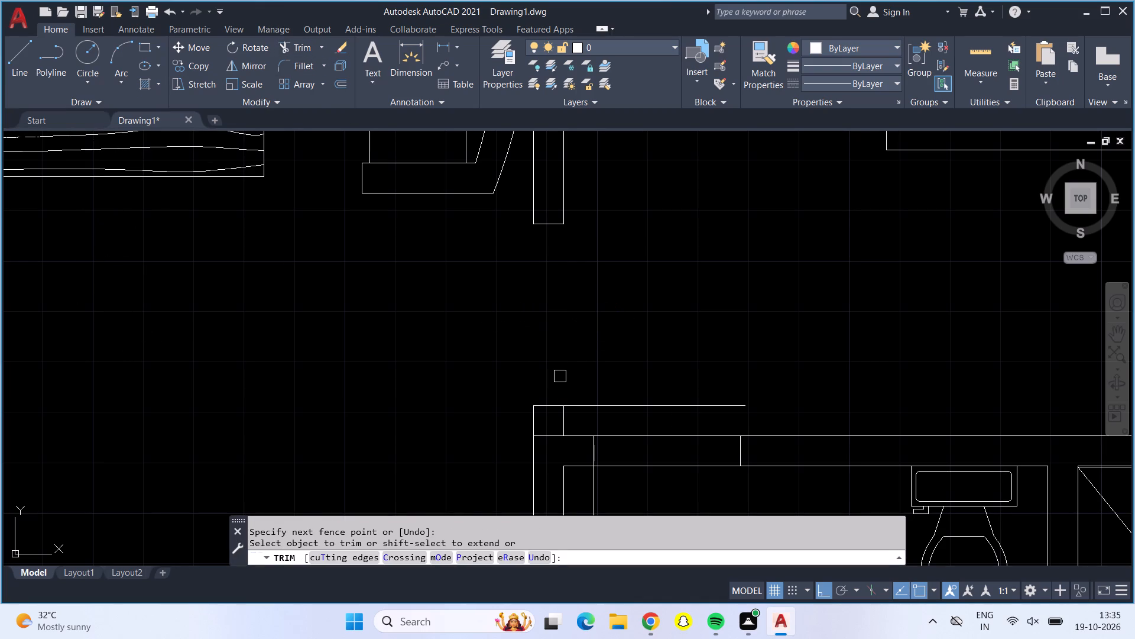
left_click(546, 433)
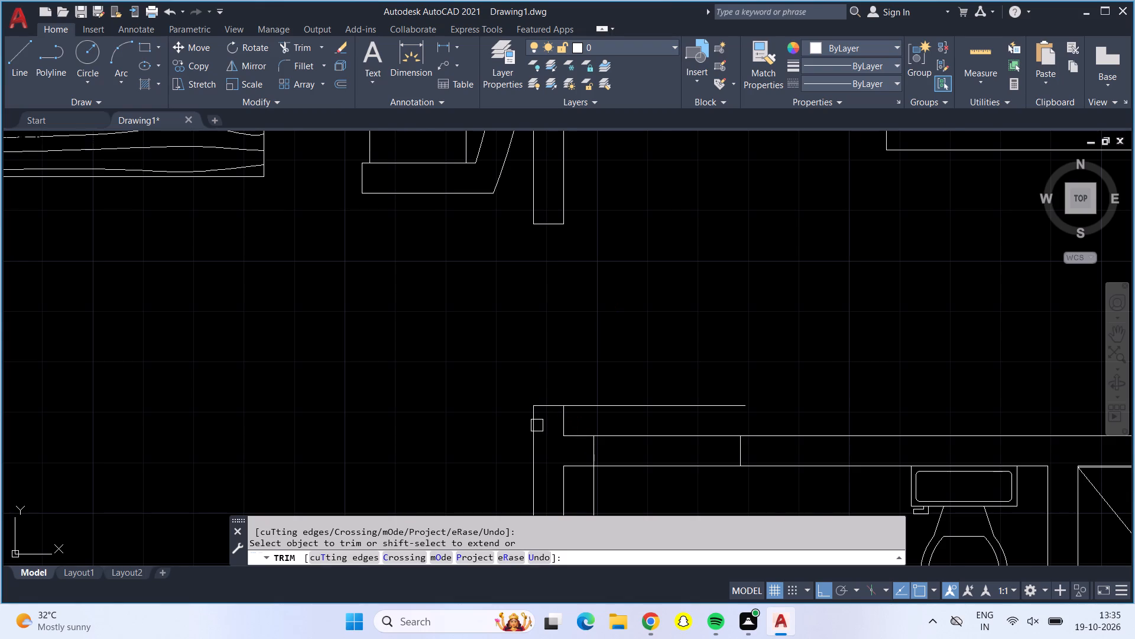
Trim both wall lines between the jambs of the doorway from the bedroom into its attached bathroom.
scroll(515, 425, "down", 1)
middle_click_drag(449, 422, 434, 293)
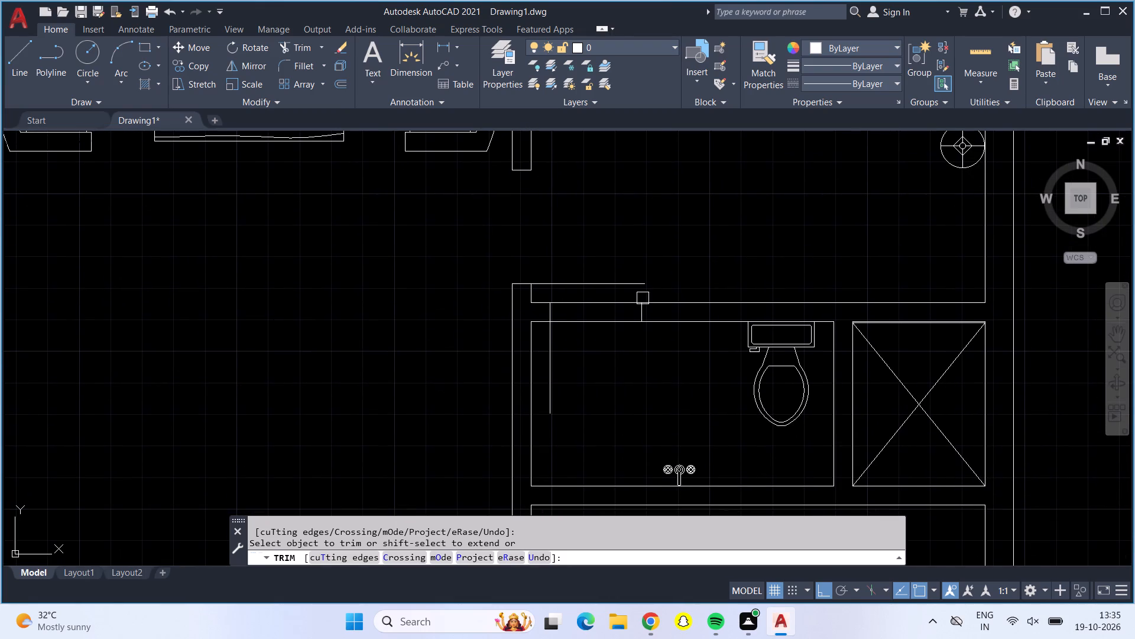
left_click(588, 305)
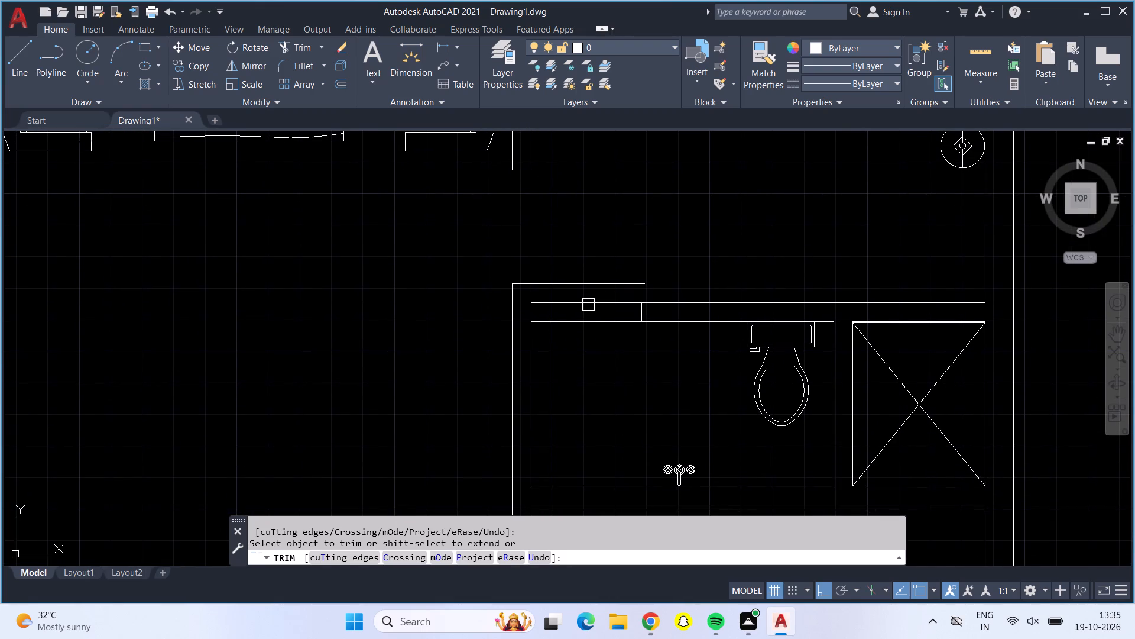
left_click(593, 304)
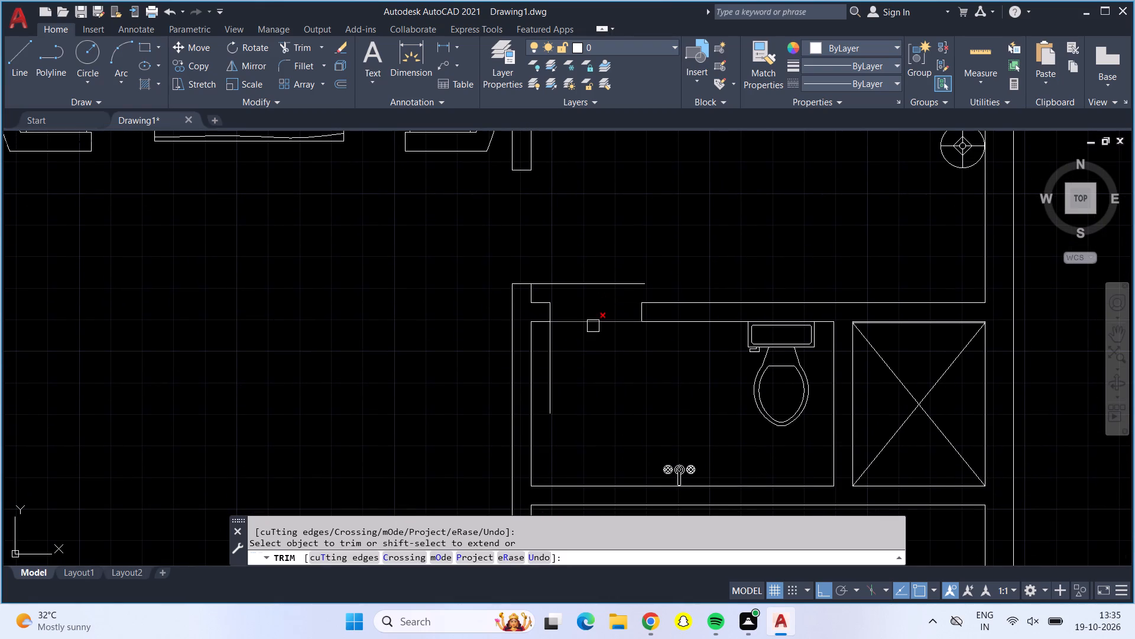
left_click(593, 326)
left_click(594, 325)
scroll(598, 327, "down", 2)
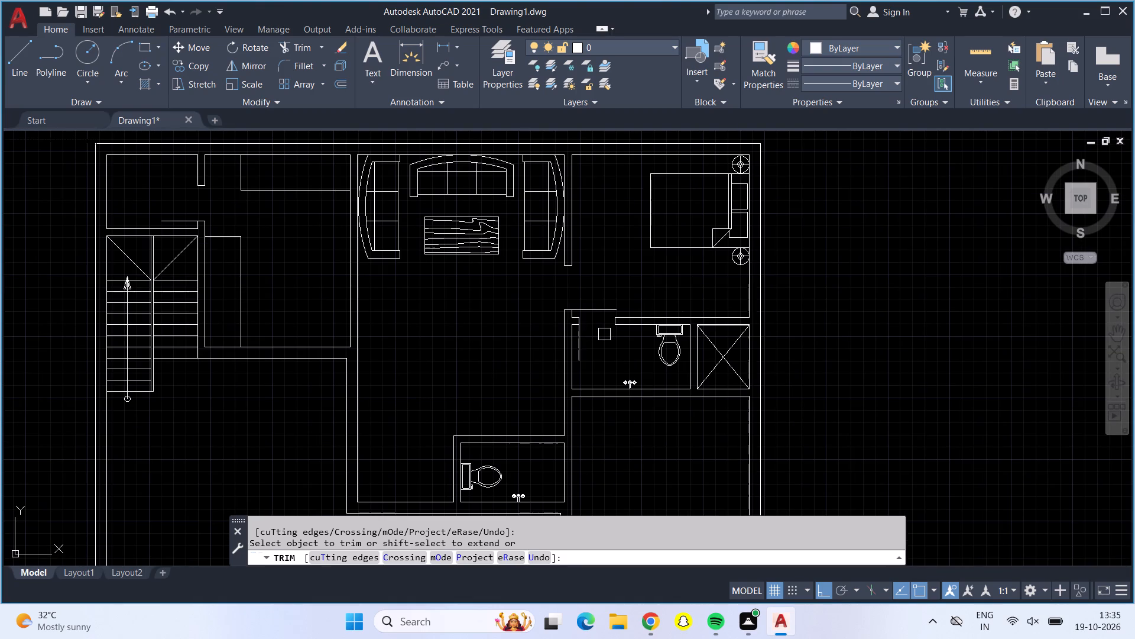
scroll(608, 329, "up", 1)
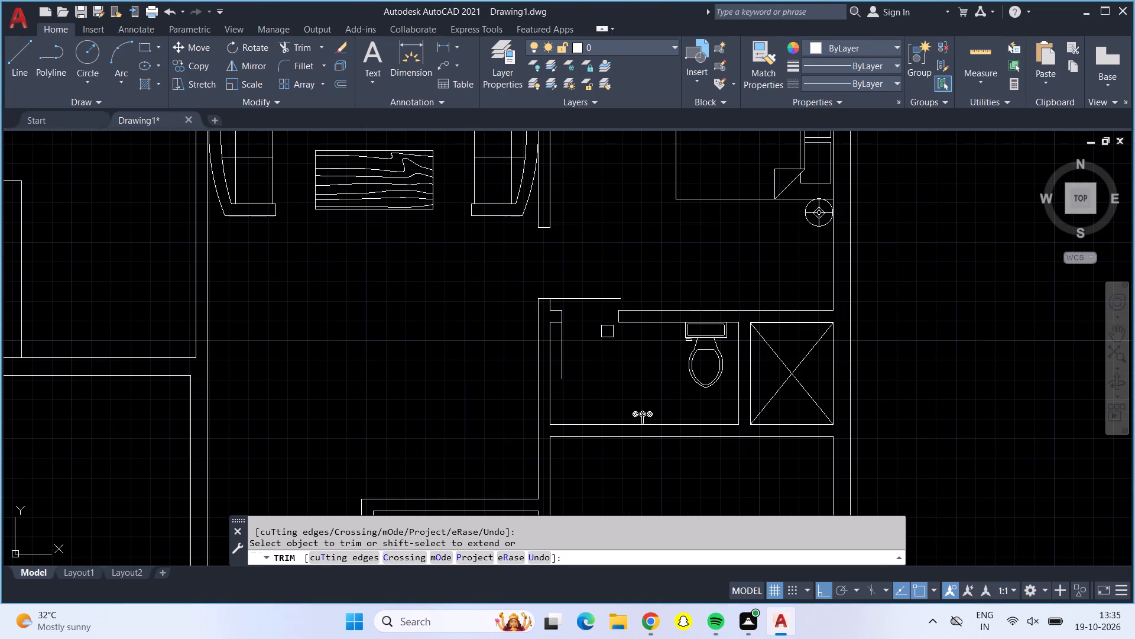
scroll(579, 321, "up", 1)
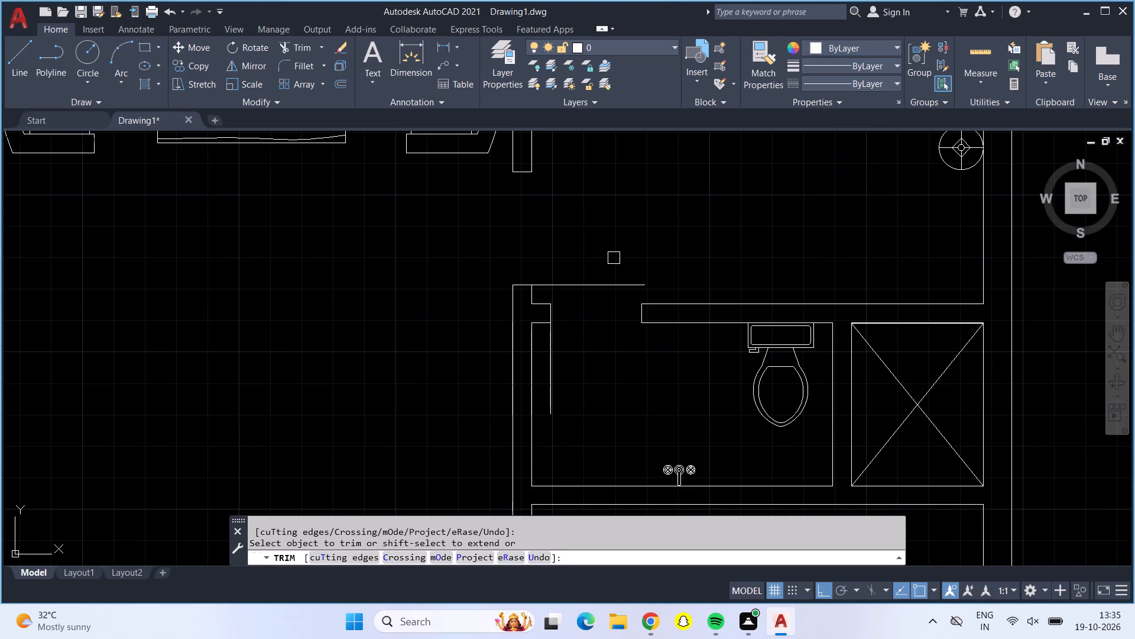
Trim away the bedroom's 3' door leaf line at the lower jamb of its west wall opening.
middle_click_drag(609, 258, 560, 351)
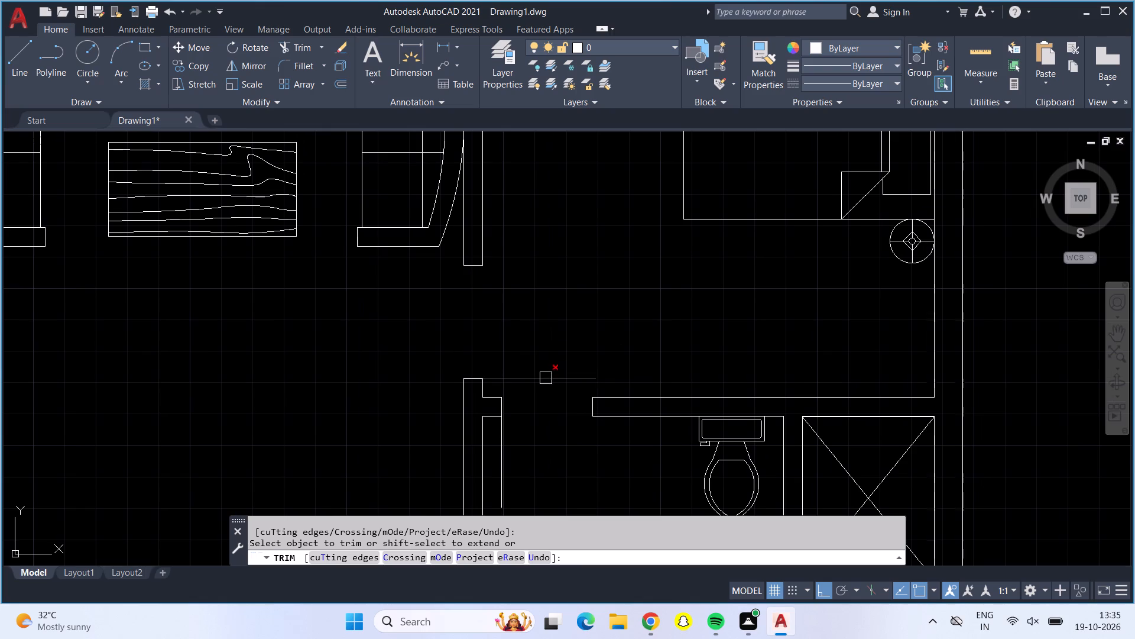
left_click(546, 378)
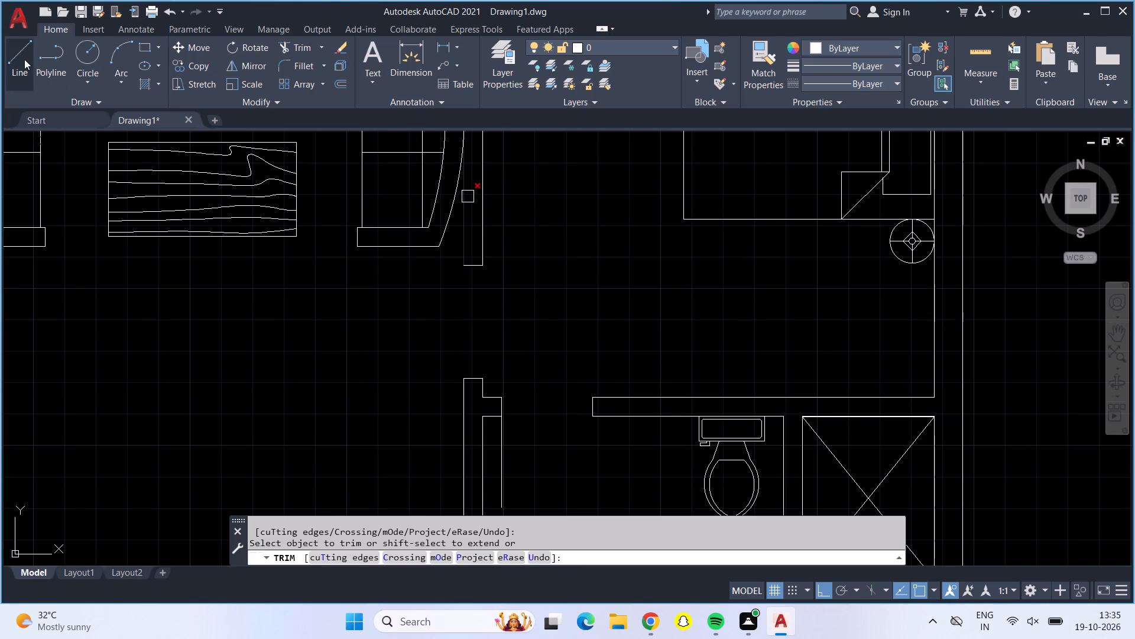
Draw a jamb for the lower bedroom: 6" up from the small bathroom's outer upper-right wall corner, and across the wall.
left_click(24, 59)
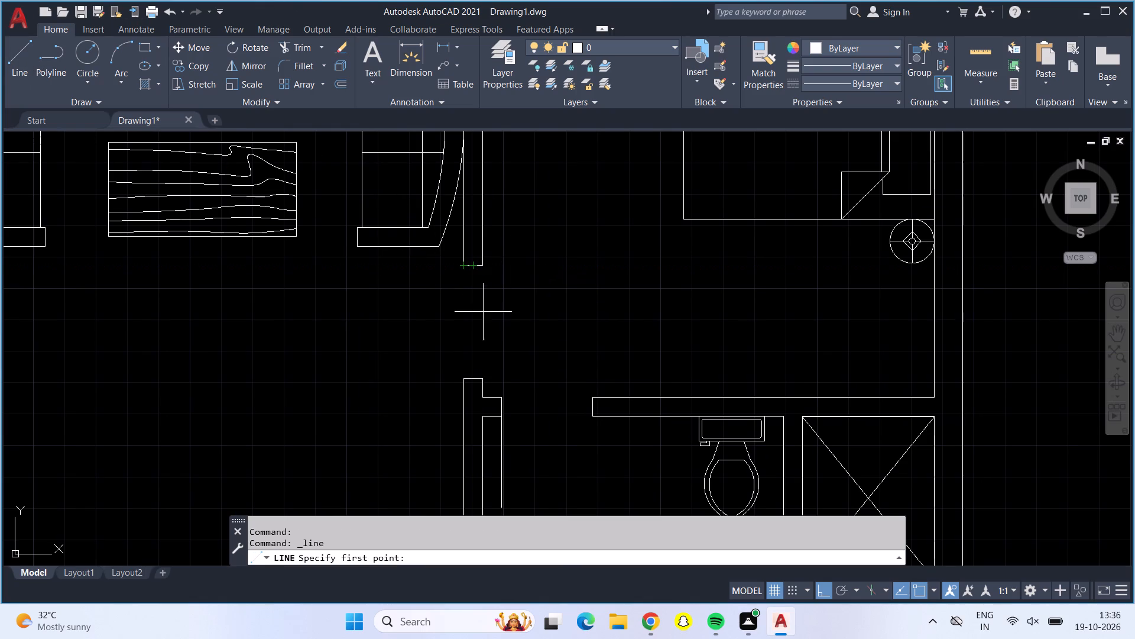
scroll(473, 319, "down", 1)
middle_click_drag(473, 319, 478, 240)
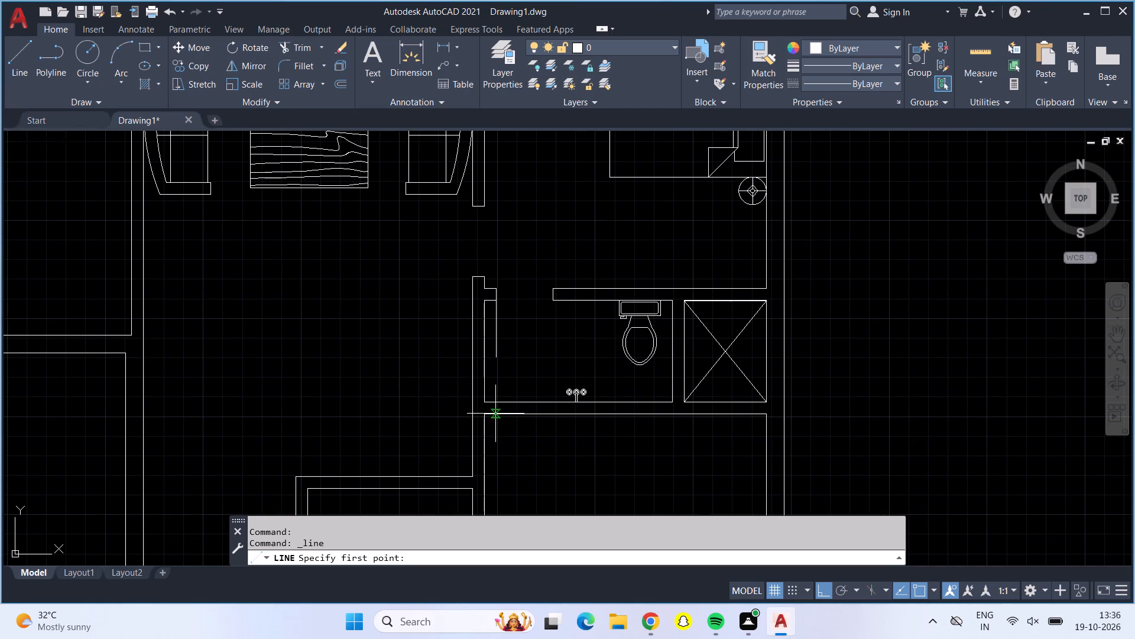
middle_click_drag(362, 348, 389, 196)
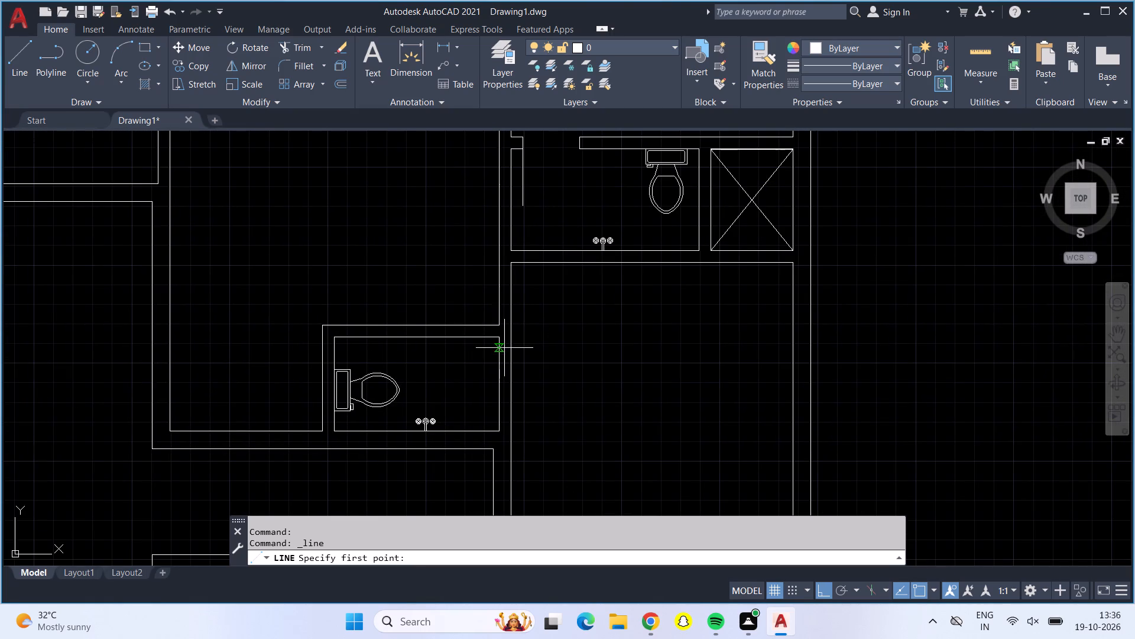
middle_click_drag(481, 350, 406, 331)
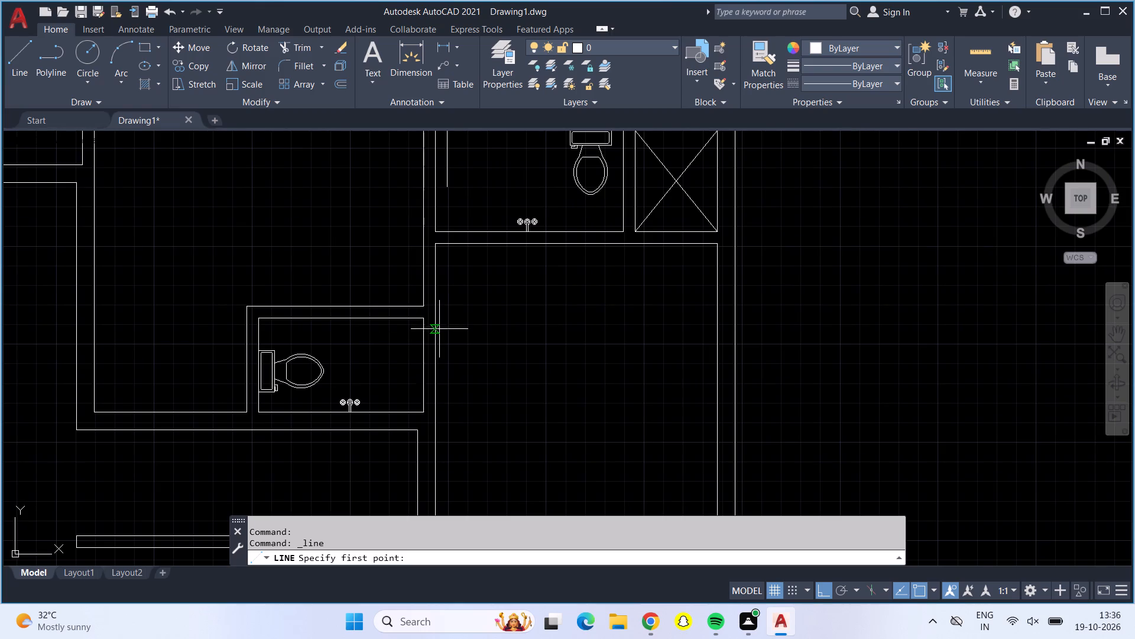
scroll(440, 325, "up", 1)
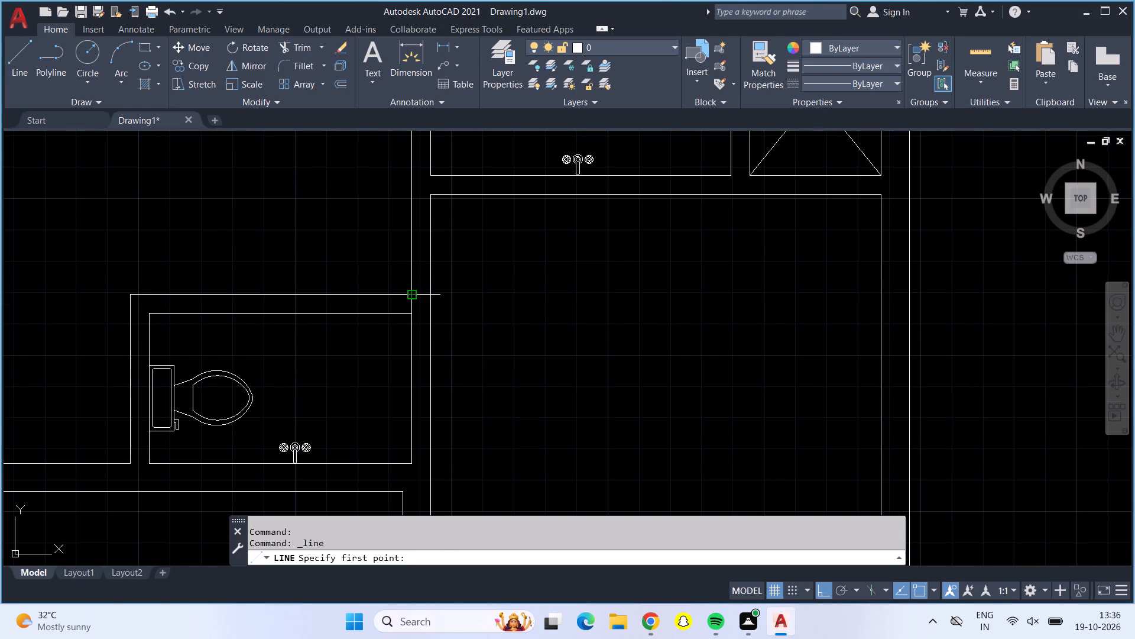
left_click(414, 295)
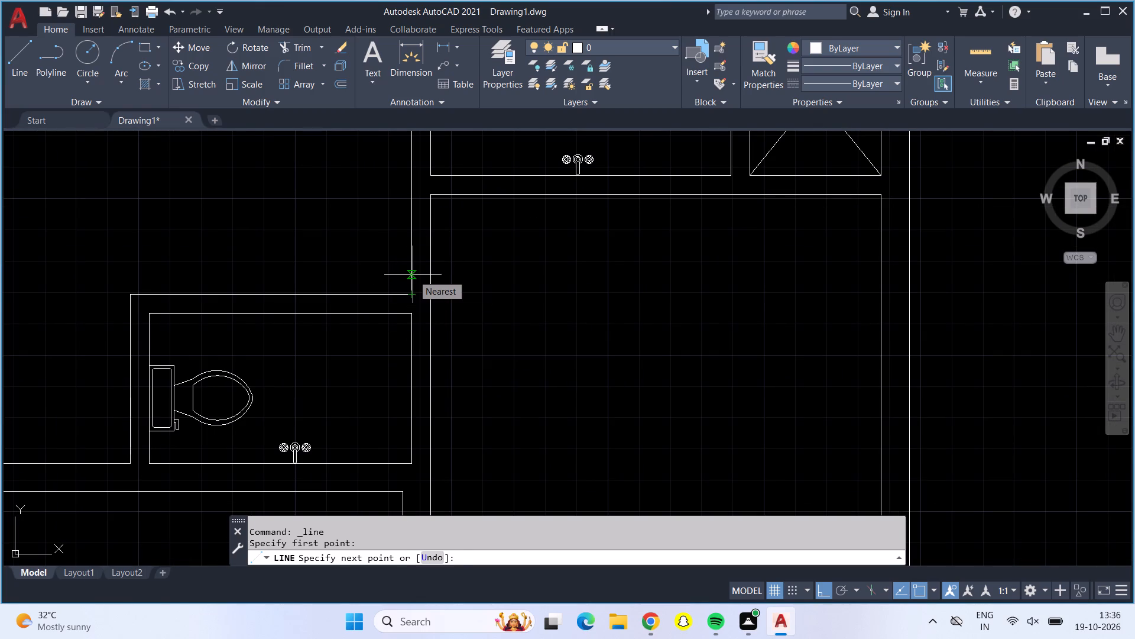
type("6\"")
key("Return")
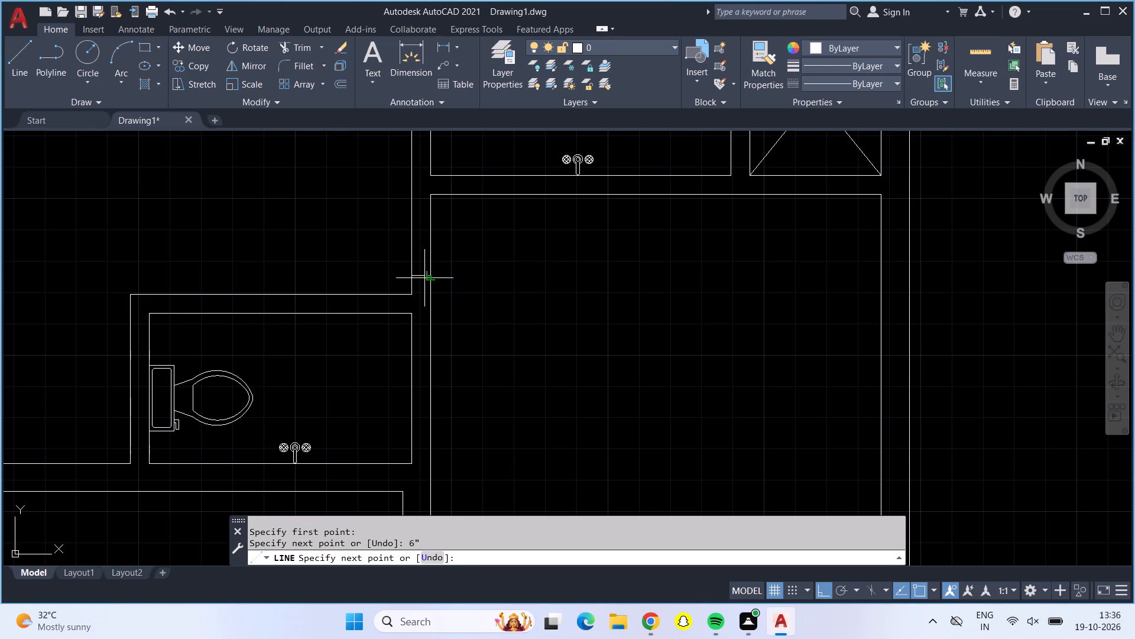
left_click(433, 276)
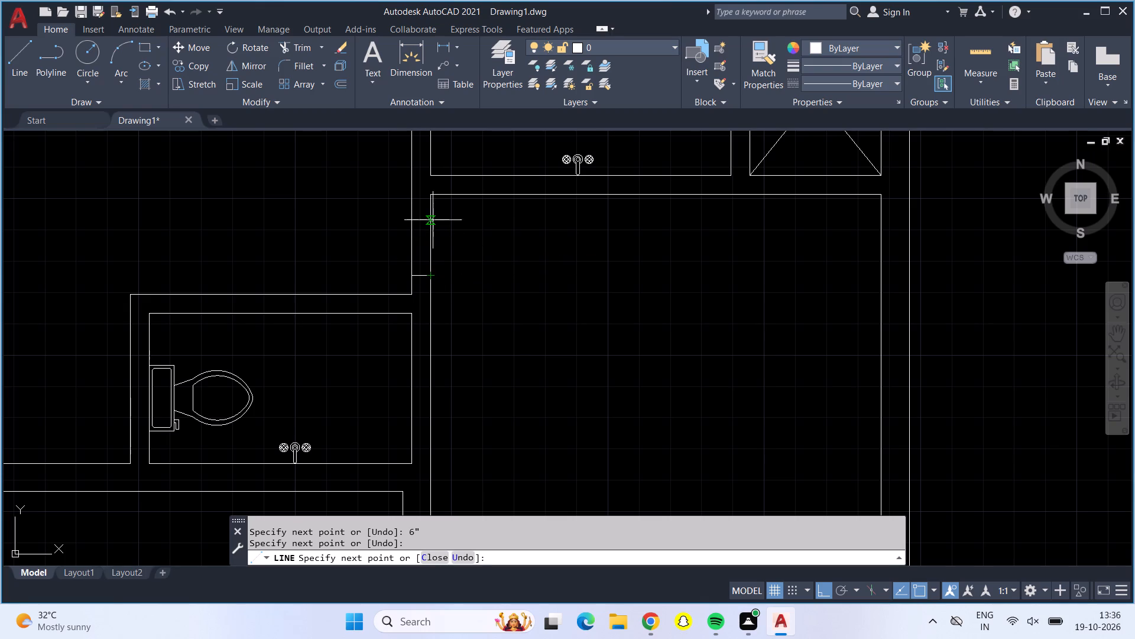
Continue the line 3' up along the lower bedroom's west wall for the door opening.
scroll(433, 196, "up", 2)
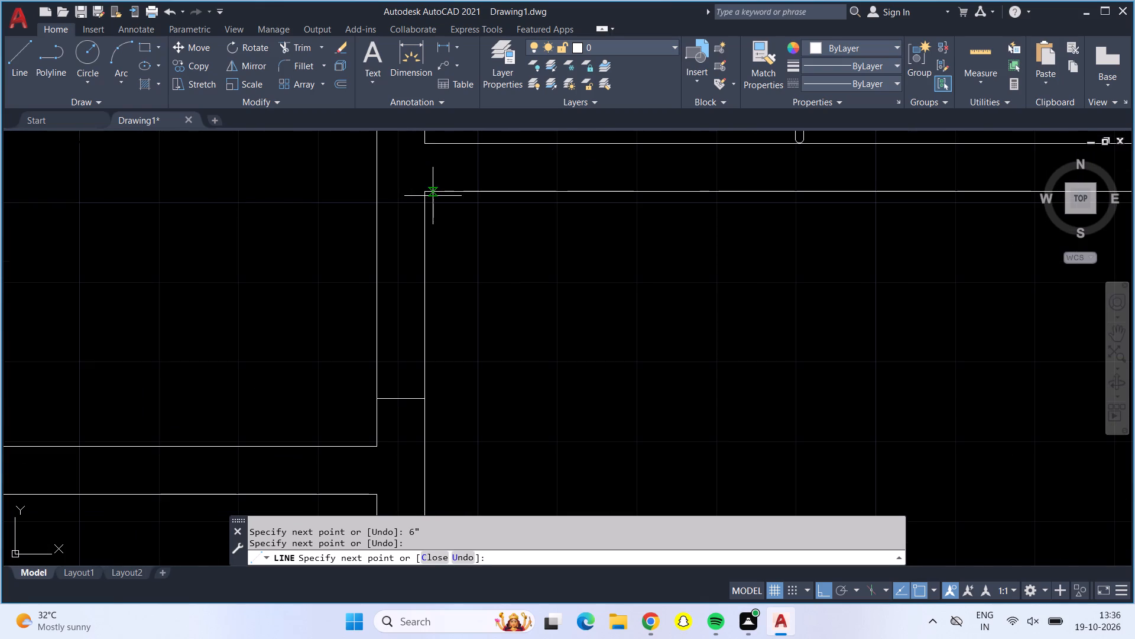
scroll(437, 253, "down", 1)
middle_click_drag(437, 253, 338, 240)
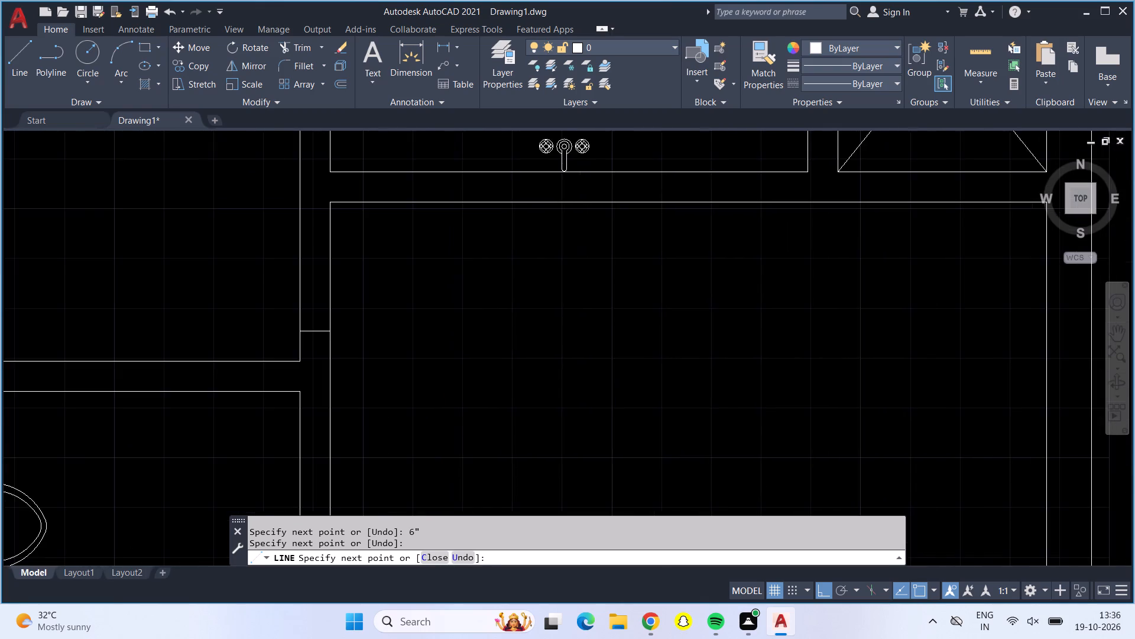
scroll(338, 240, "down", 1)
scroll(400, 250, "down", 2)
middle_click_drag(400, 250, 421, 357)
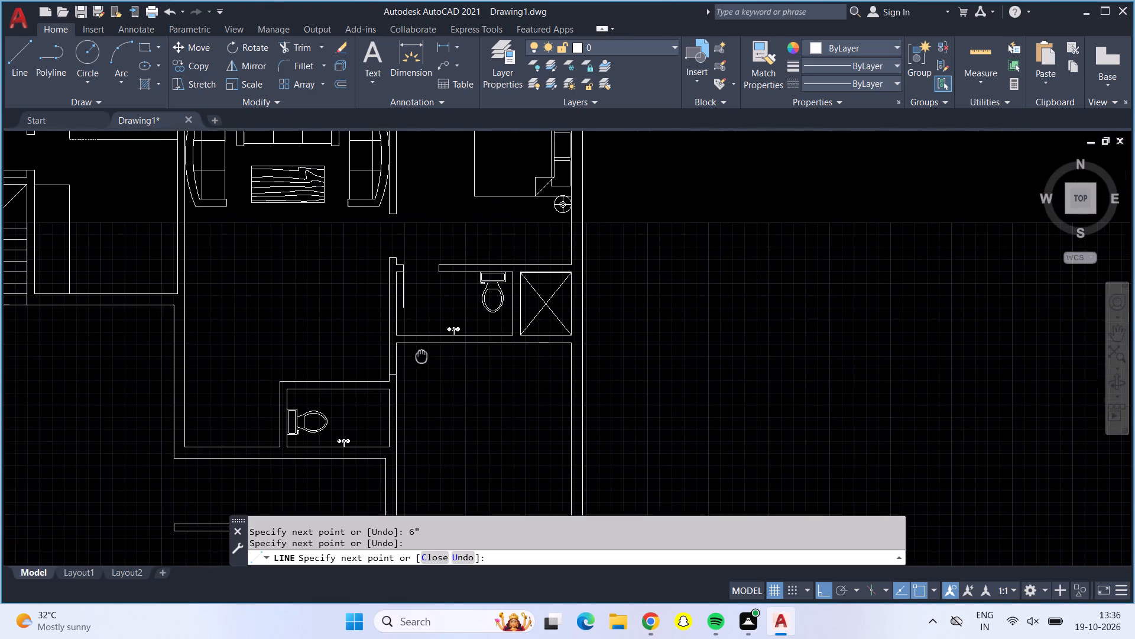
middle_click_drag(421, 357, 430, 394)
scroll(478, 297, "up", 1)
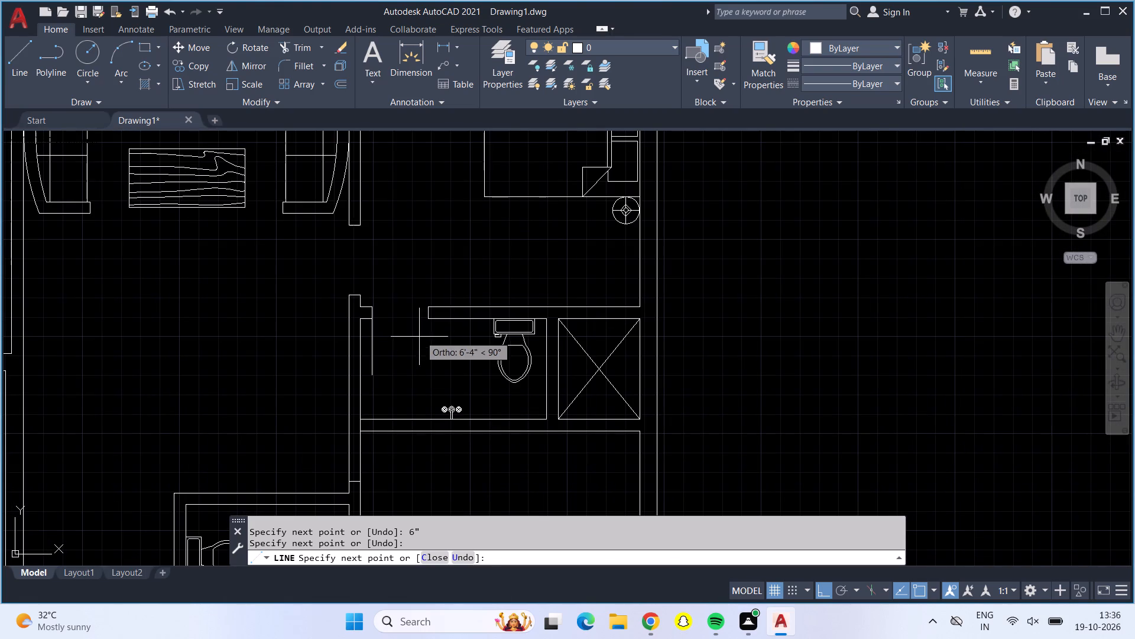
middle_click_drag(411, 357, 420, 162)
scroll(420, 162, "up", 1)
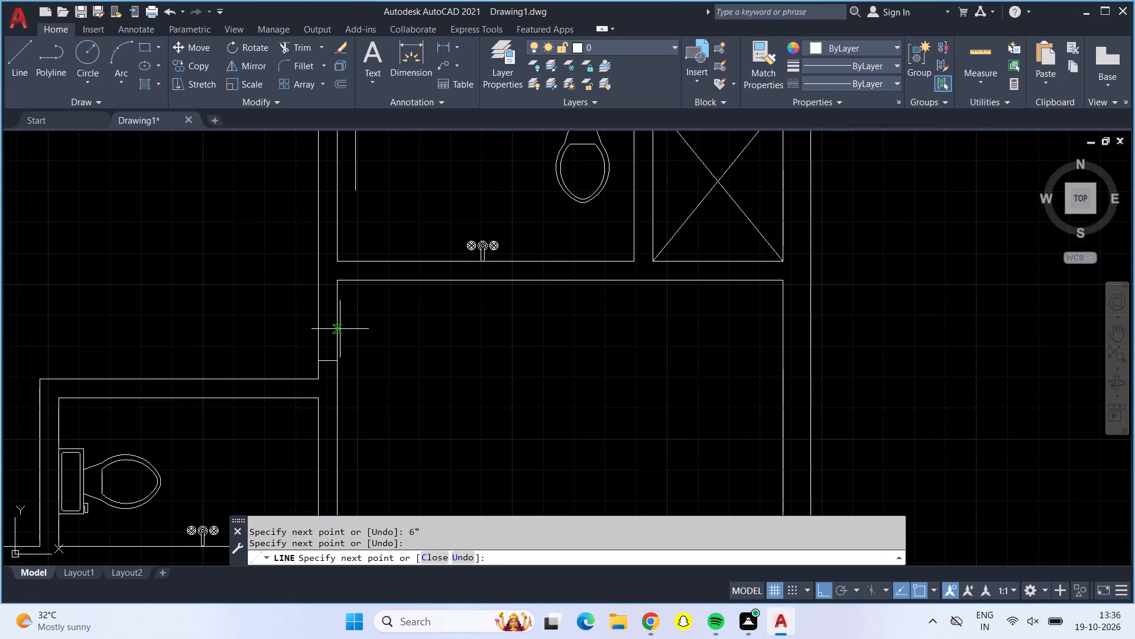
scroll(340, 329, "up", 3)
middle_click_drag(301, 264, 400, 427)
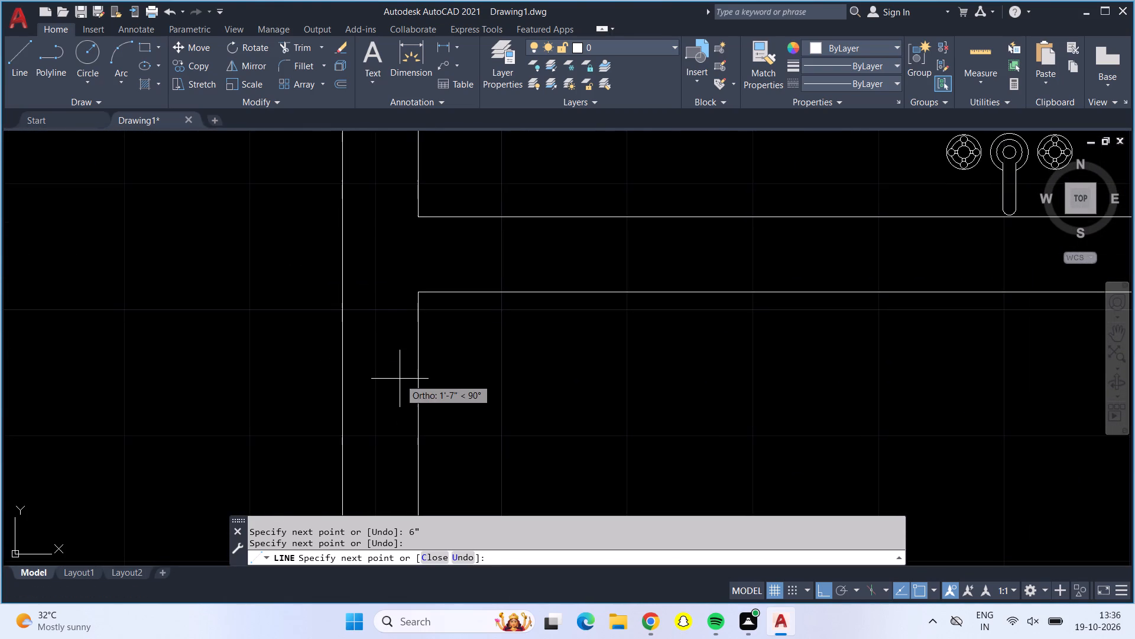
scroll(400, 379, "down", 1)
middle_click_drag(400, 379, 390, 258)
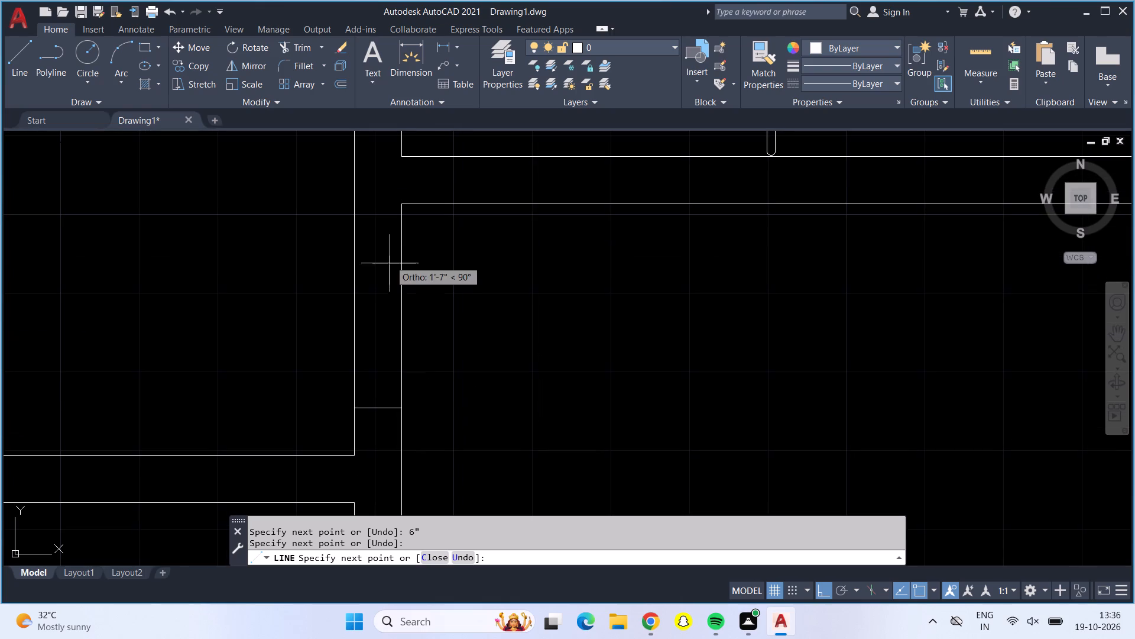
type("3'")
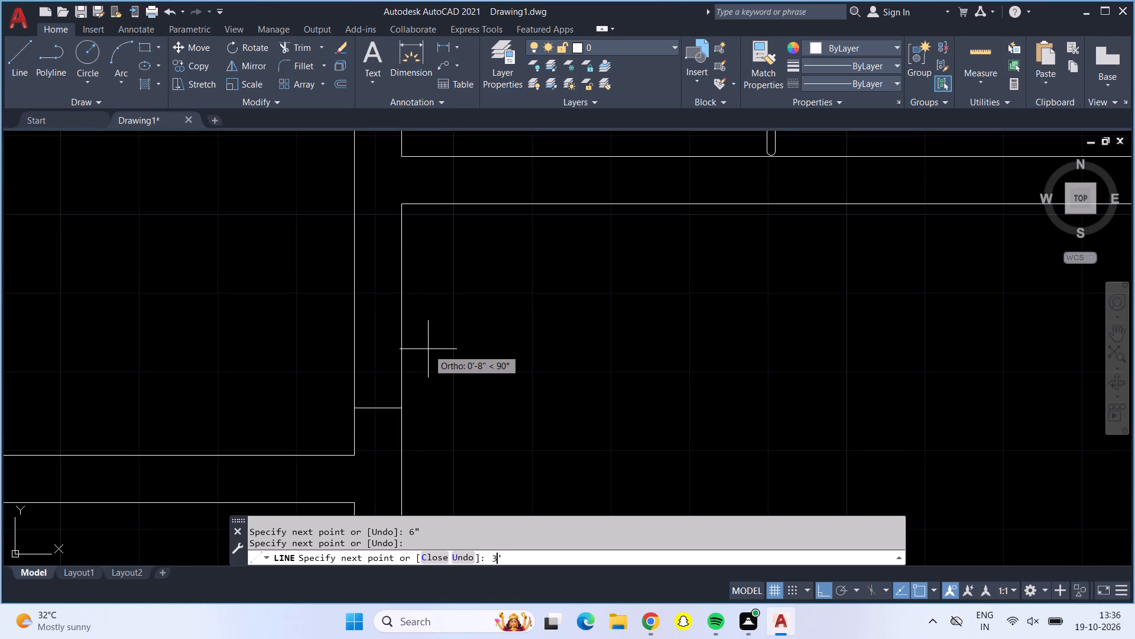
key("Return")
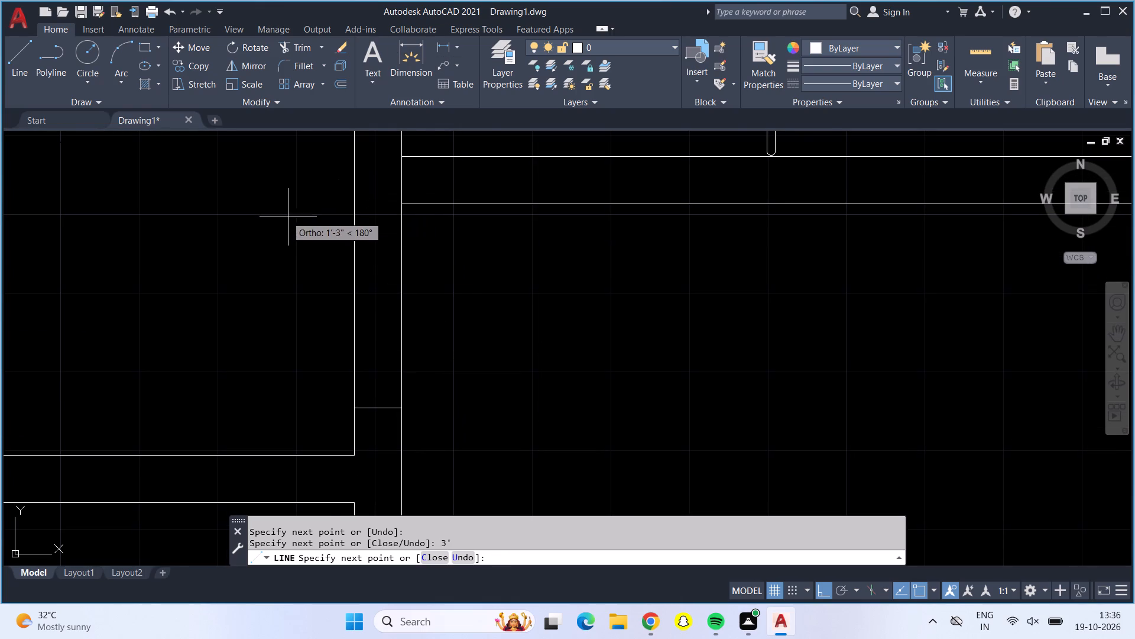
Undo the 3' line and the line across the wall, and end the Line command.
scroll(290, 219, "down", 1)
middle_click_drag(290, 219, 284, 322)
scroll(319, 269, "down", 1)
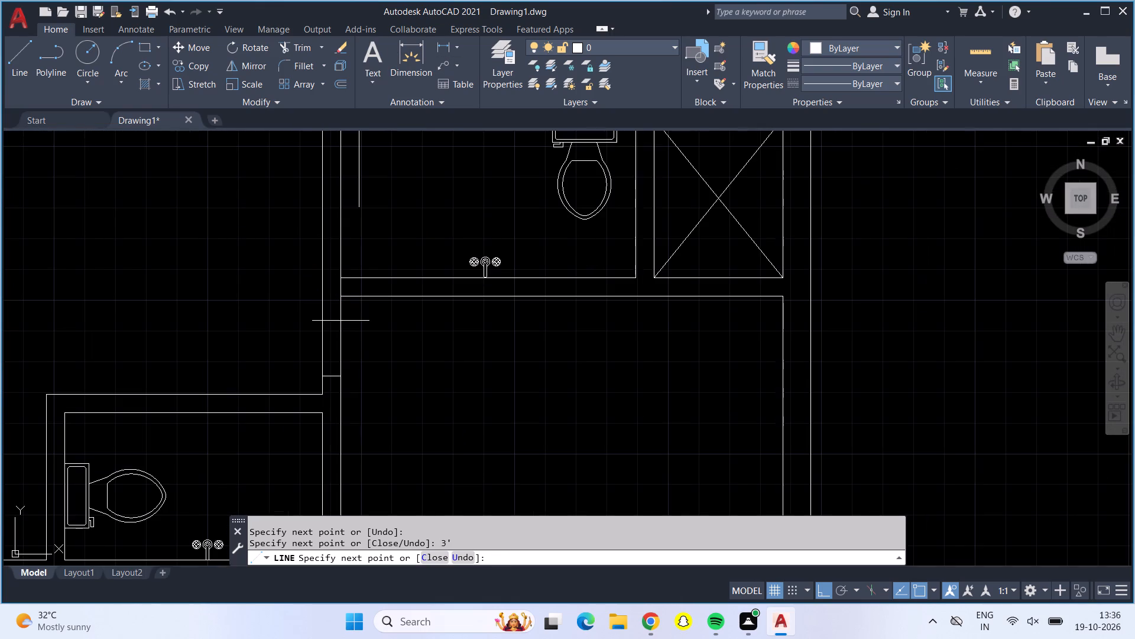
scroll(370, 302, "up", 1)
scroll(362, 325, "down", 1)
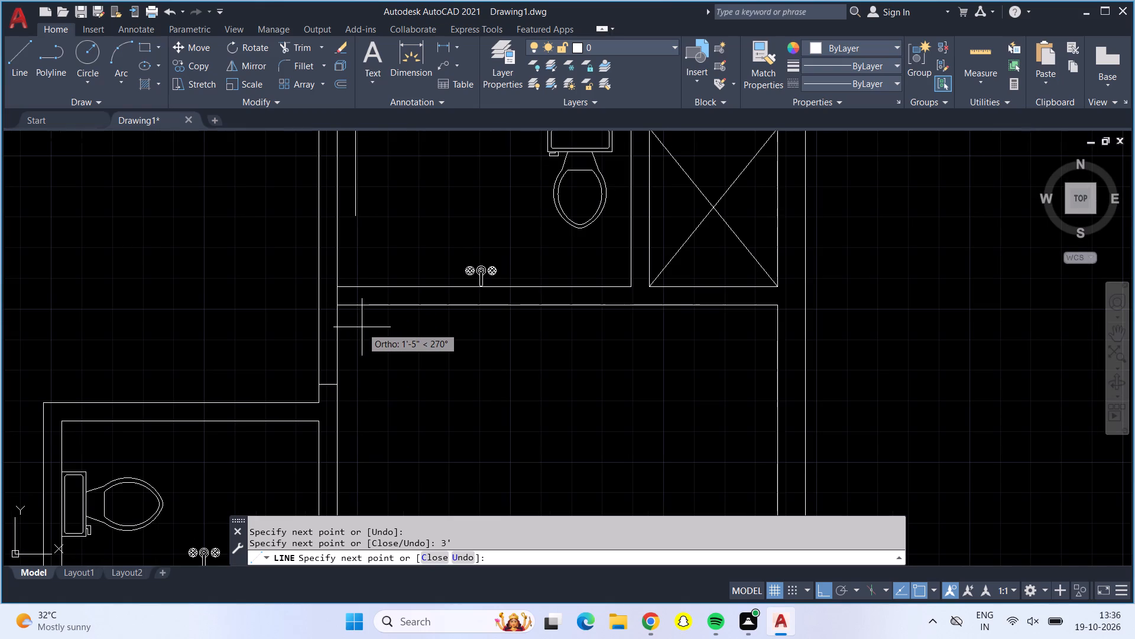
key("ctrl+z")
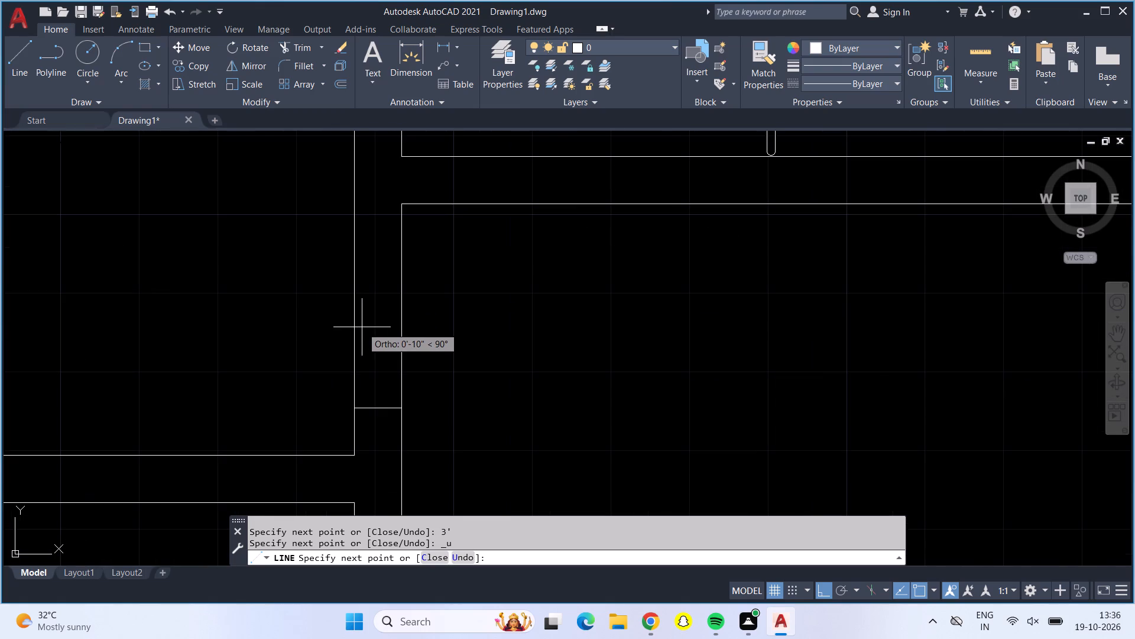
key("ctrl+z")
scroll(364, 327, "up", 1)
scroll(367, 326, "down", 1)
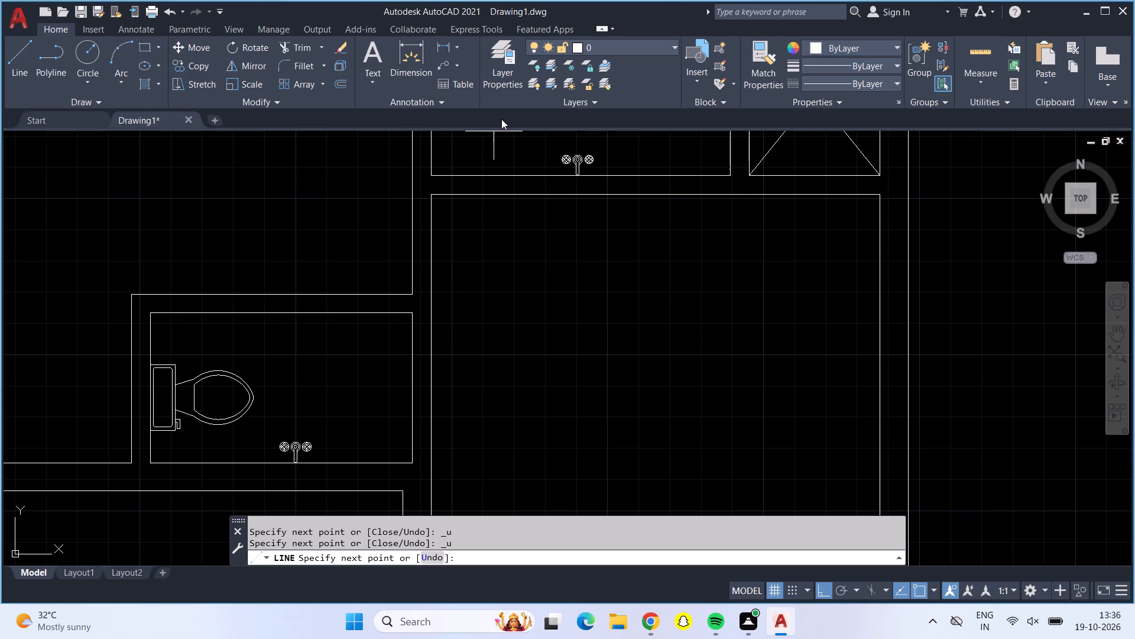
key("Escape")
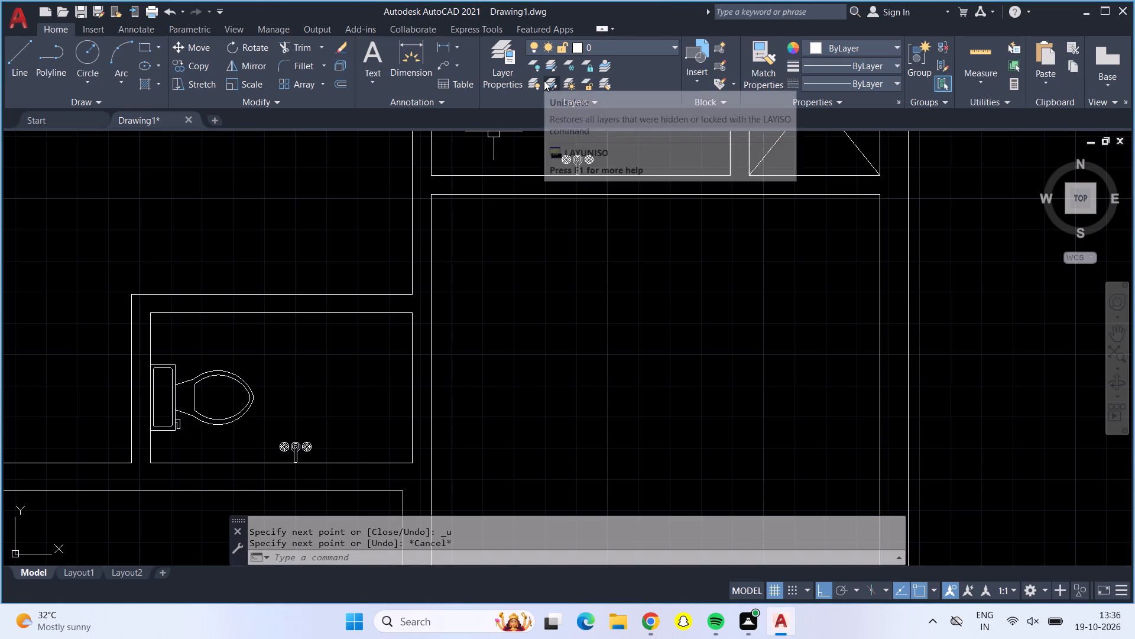
Examine the walls around the lower bedroom and the two bathrooms for a suitable door position.
scroll(541, 289, "up", 1)
scroll(541, 288, "down", 1)
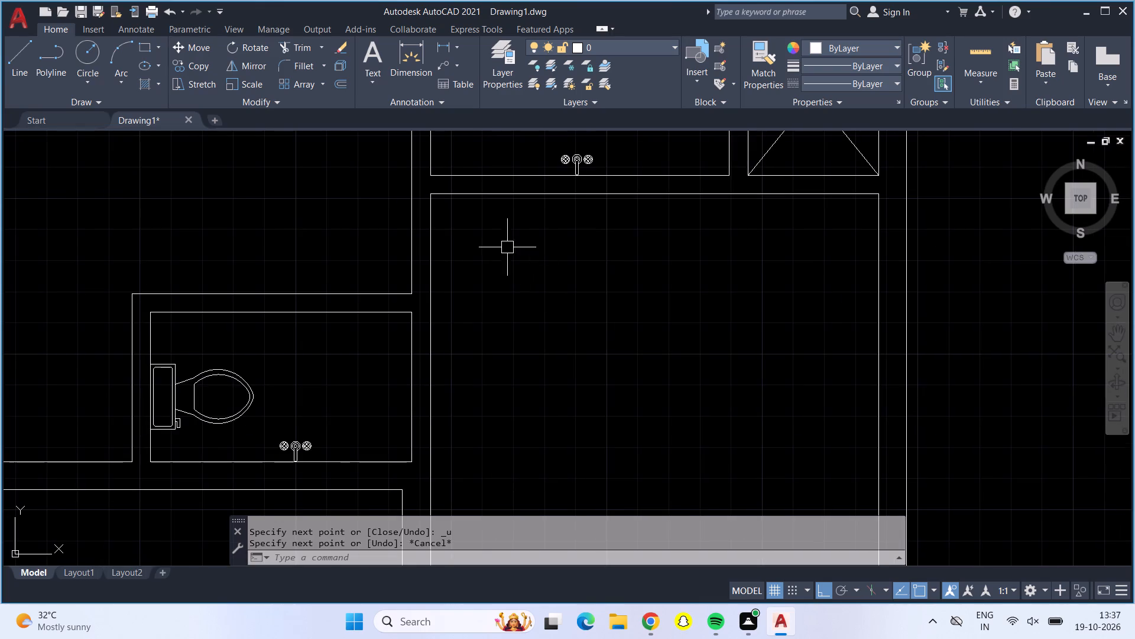
scroll(487, 257, "up", 1)
scroll(436, 298, "down", 1)
scroll(436, 298, "up", 1)
scroll(436, 298, "down", 3)
scroll(443, 288, "up", 1)
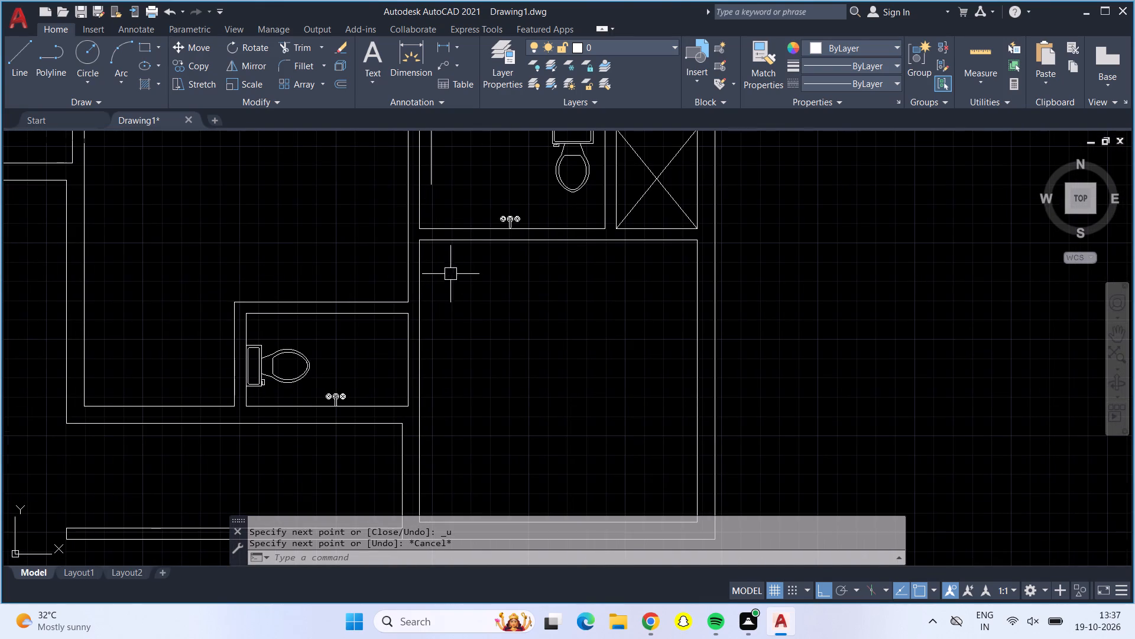
middle_click_drag(466, 169, 484, 309)
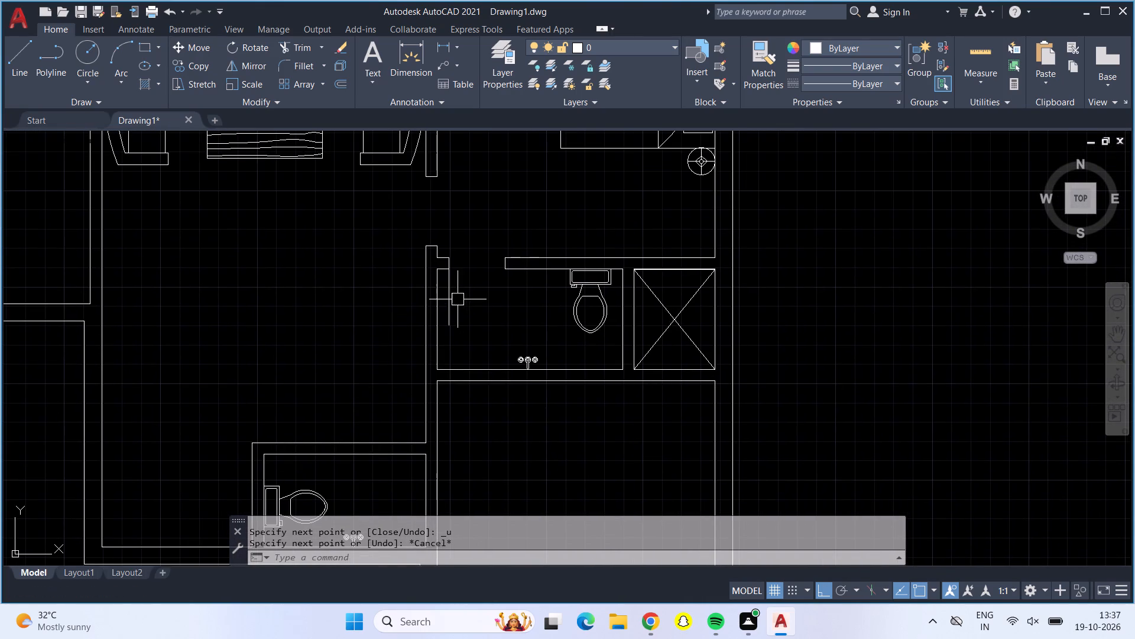
scroll(455, 255, "down", 1)
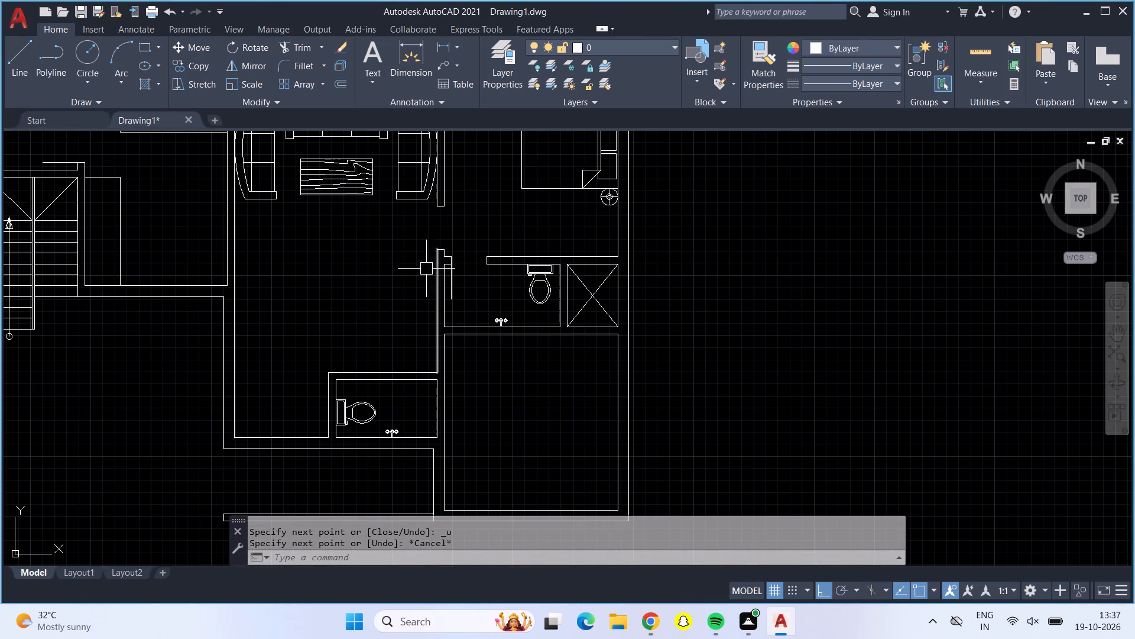
middle_click_drag(387, 298, 393, 220)
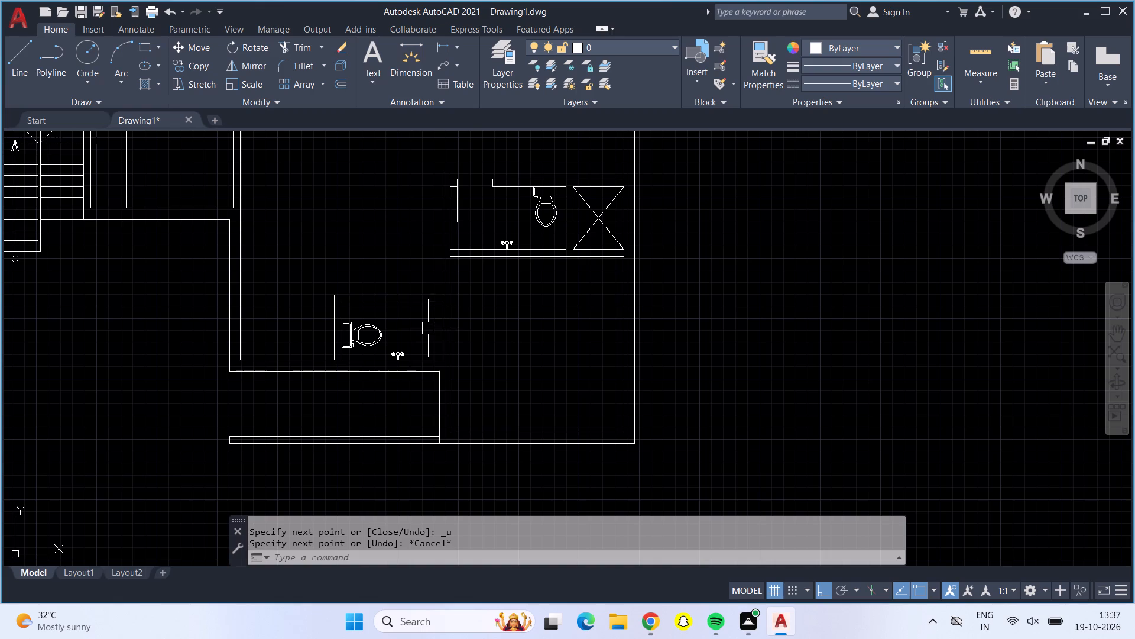
scroll(356, 344, "up", 1)
scroll(356, 344, "down", 1)
scroll(374, 254, "up", 1)
scroll(374, 253, "down", 1)
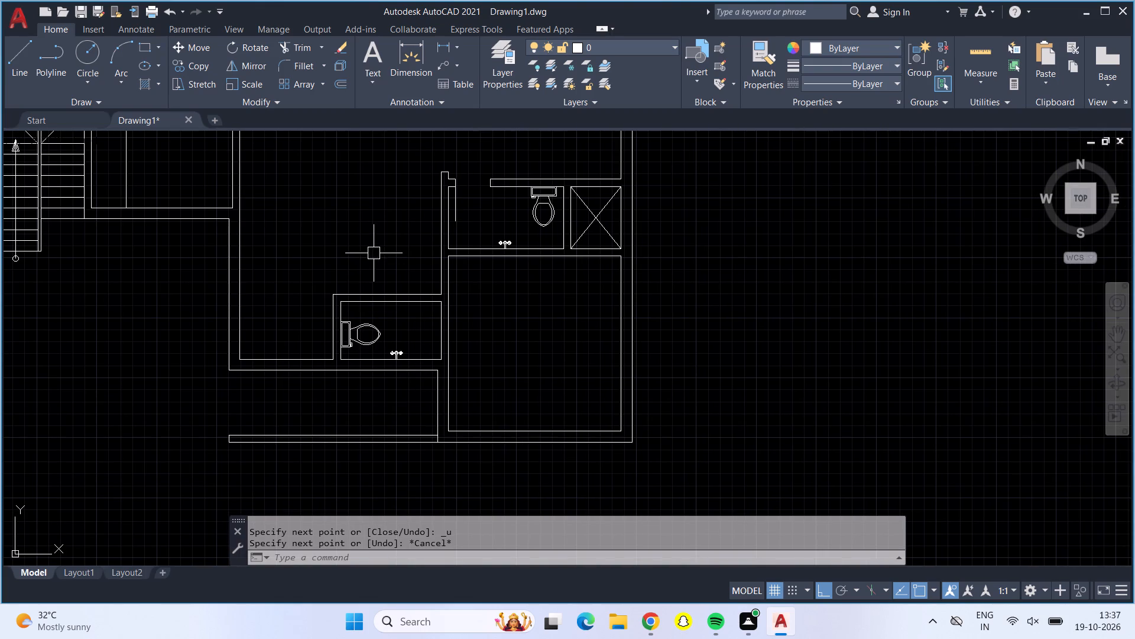
scroll(391, 289, "up", 4)
scroll(391, 289, "down", 3)
scroll(407, 274, "up", 1)
scroll(407, 274, "down", 1)
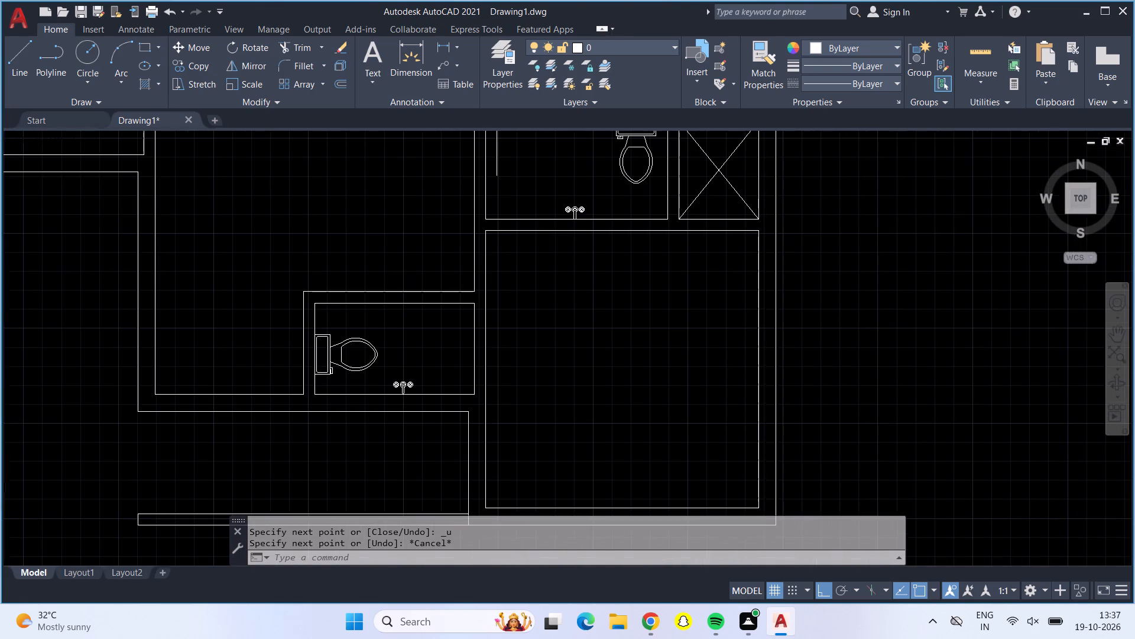
middle_click_drag(417, 257, 420, 348)
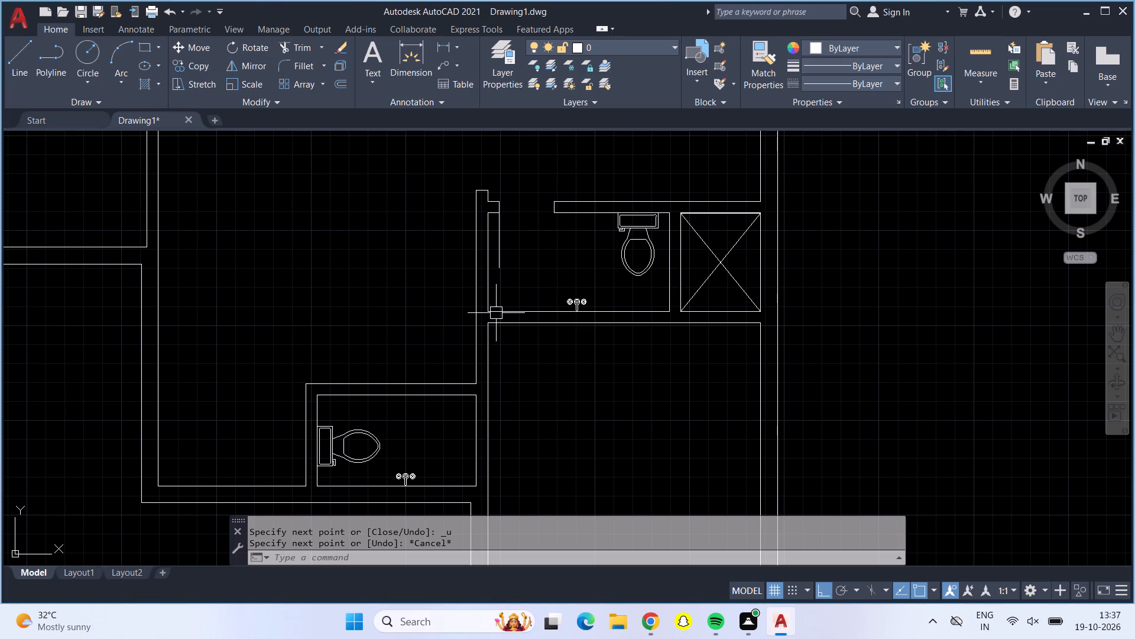
scroll(488, 301, "down", 2)
scroll(530, 234, "up", 2)
scroll(530, 234, "down", 3)
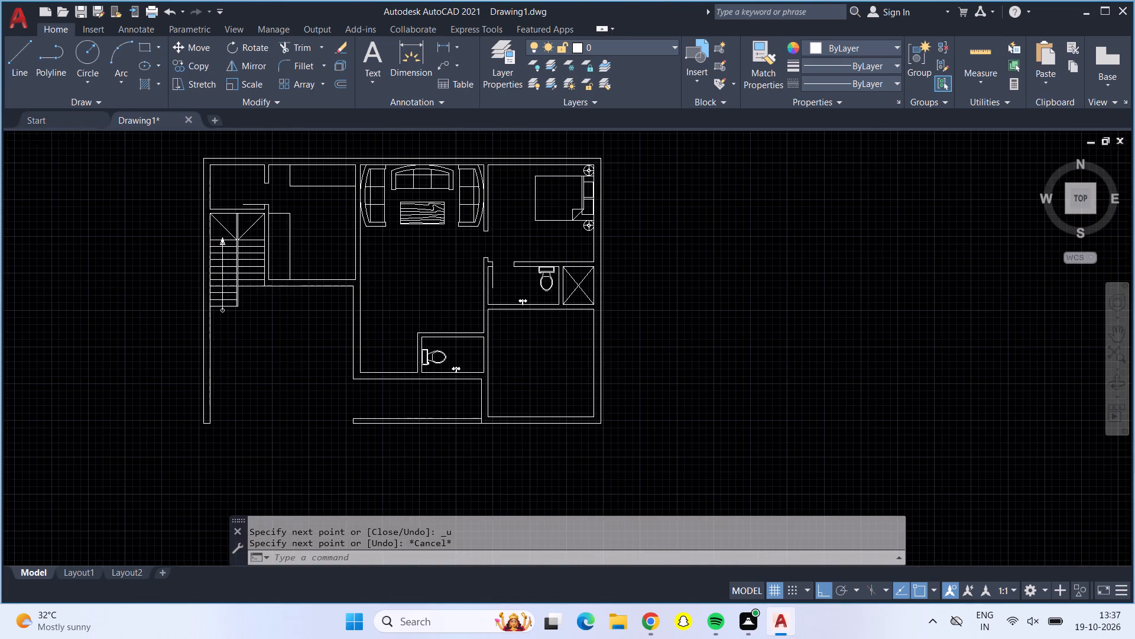
scroll(530, 234, "up", 2)
middle_click_drag(541, 255, 495, 242)
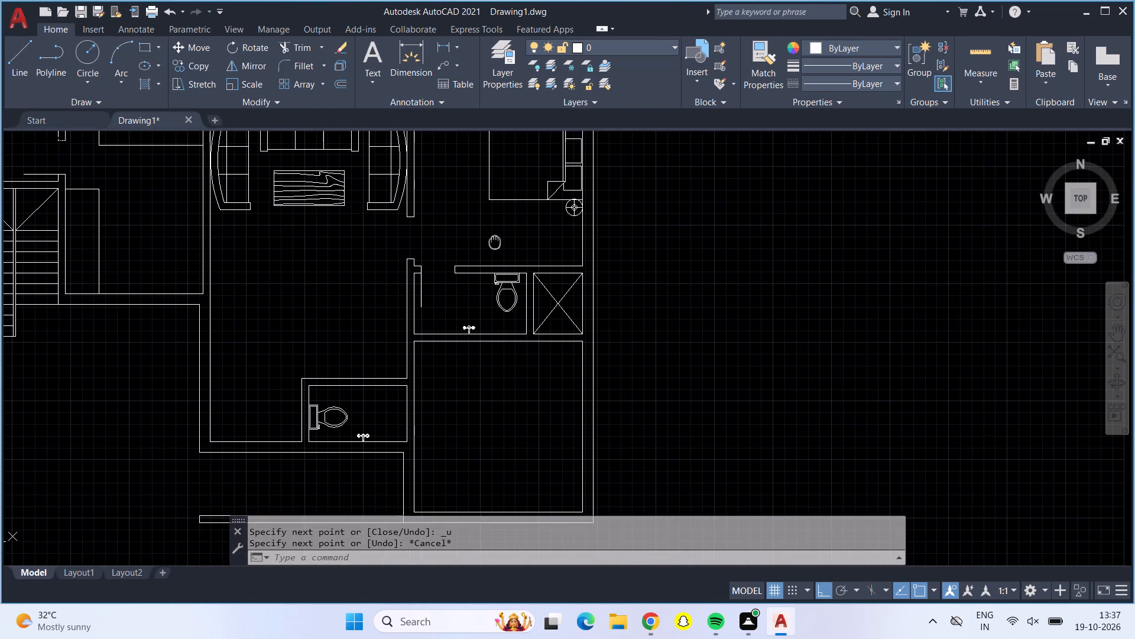
middle_click_drag(495, 242, 495, 241)
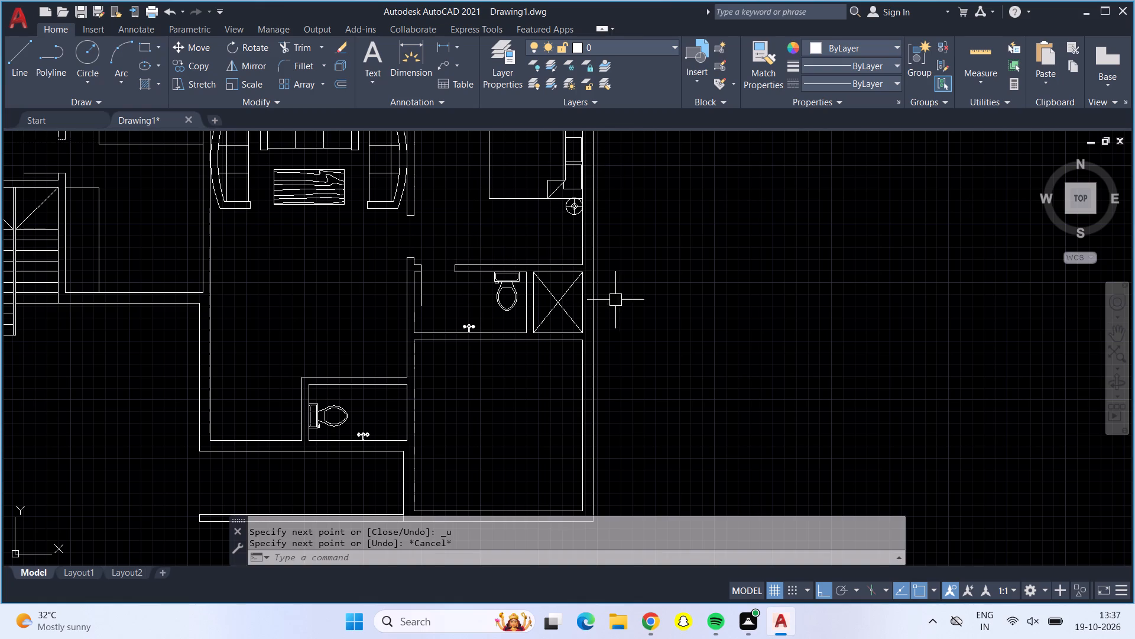
Erase the two crossed diagonal lines inside the small shaft east of the upper bathroom.
left_click(557, 298)
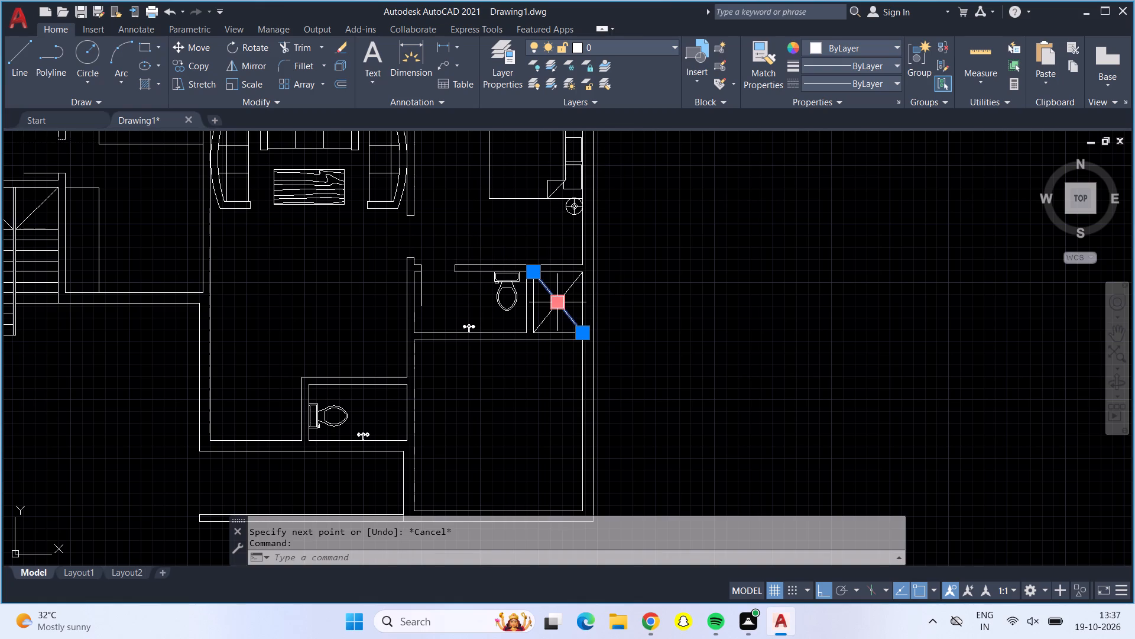
left_click(557, 298)
left_click(569, 288)
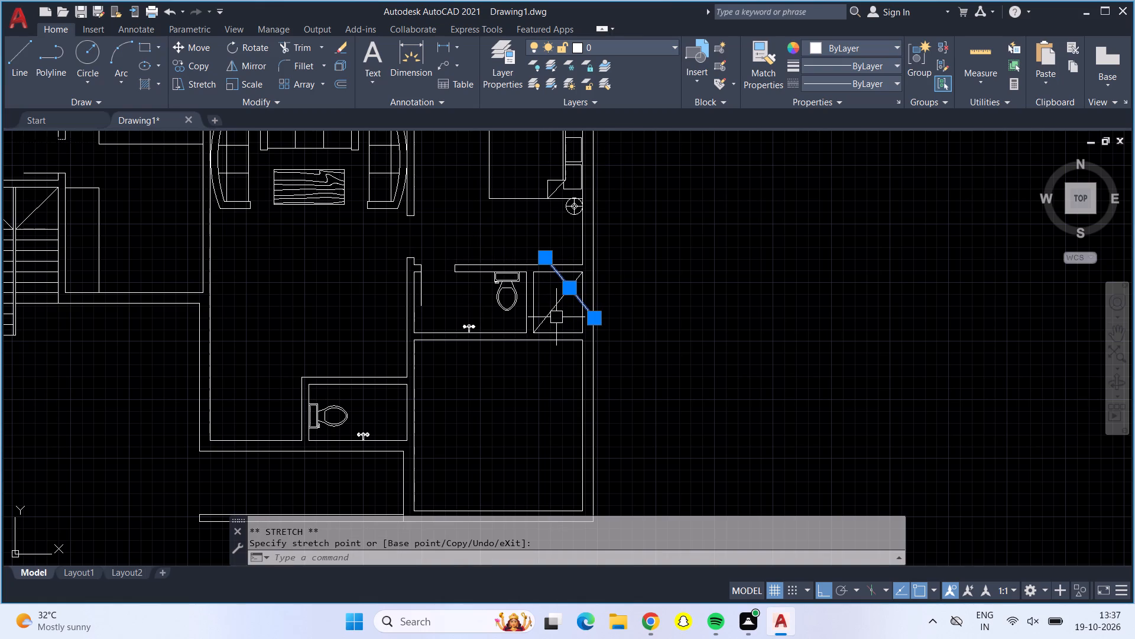
left_click(550, 314)
key("Delete")
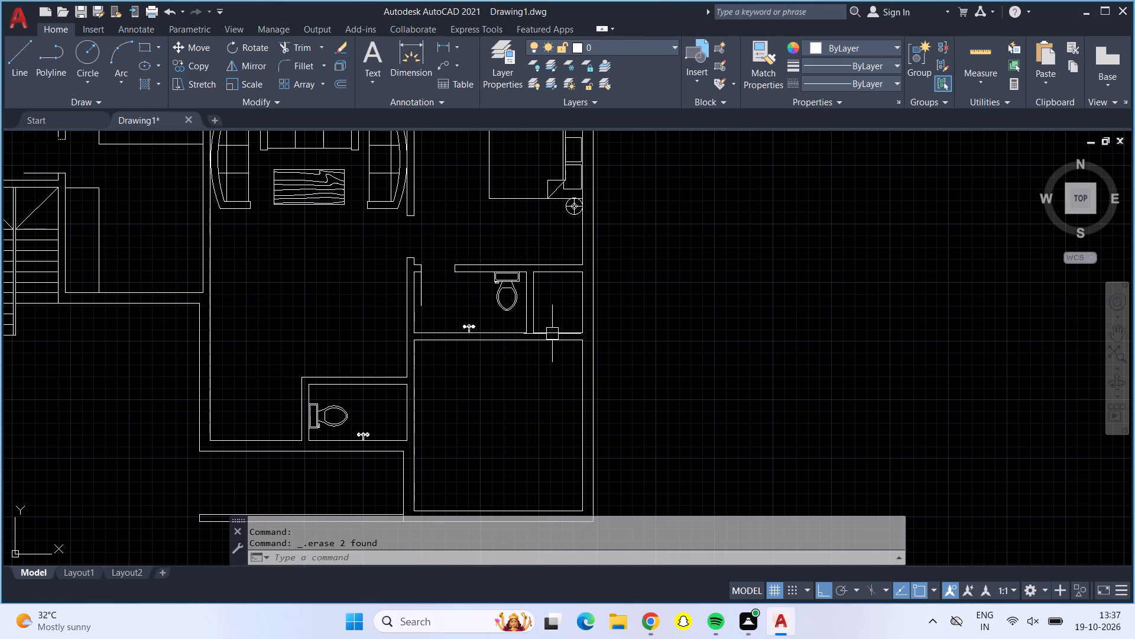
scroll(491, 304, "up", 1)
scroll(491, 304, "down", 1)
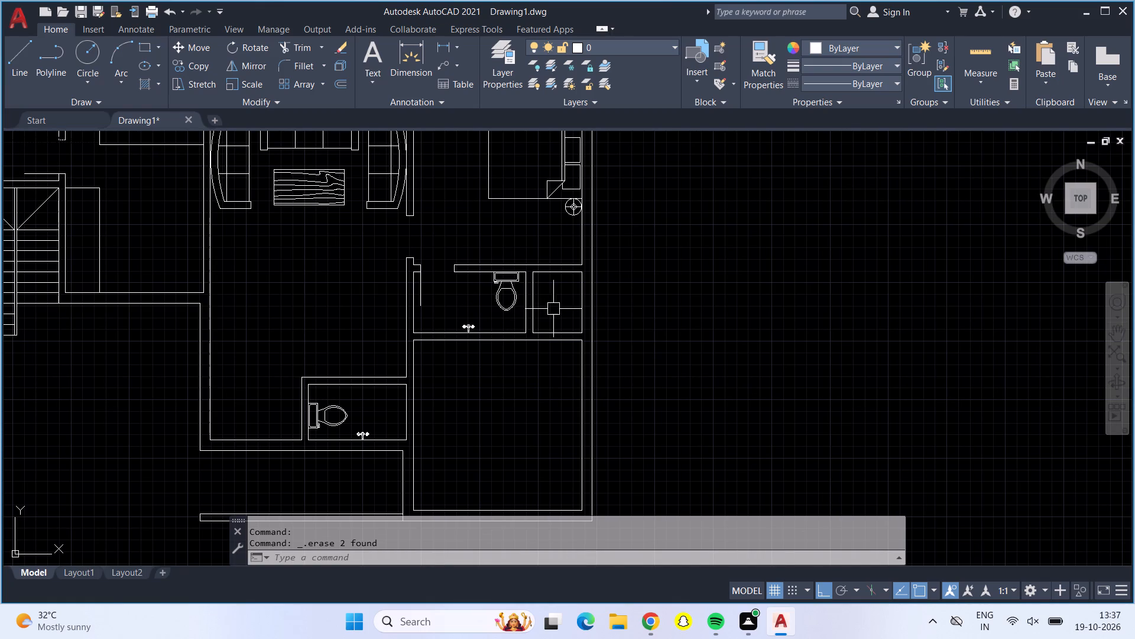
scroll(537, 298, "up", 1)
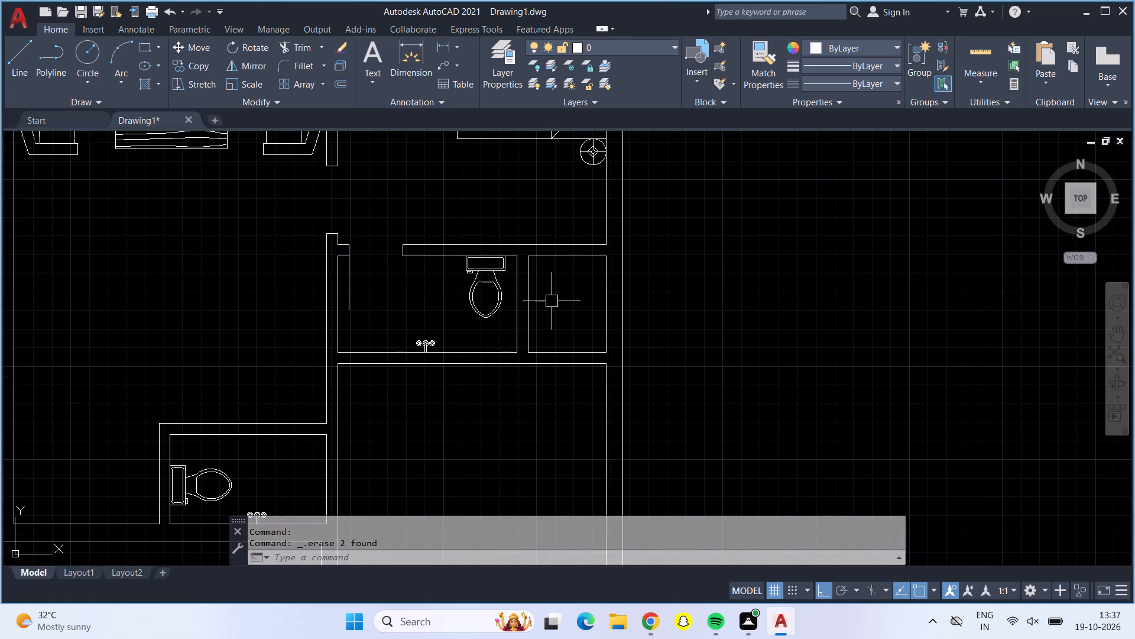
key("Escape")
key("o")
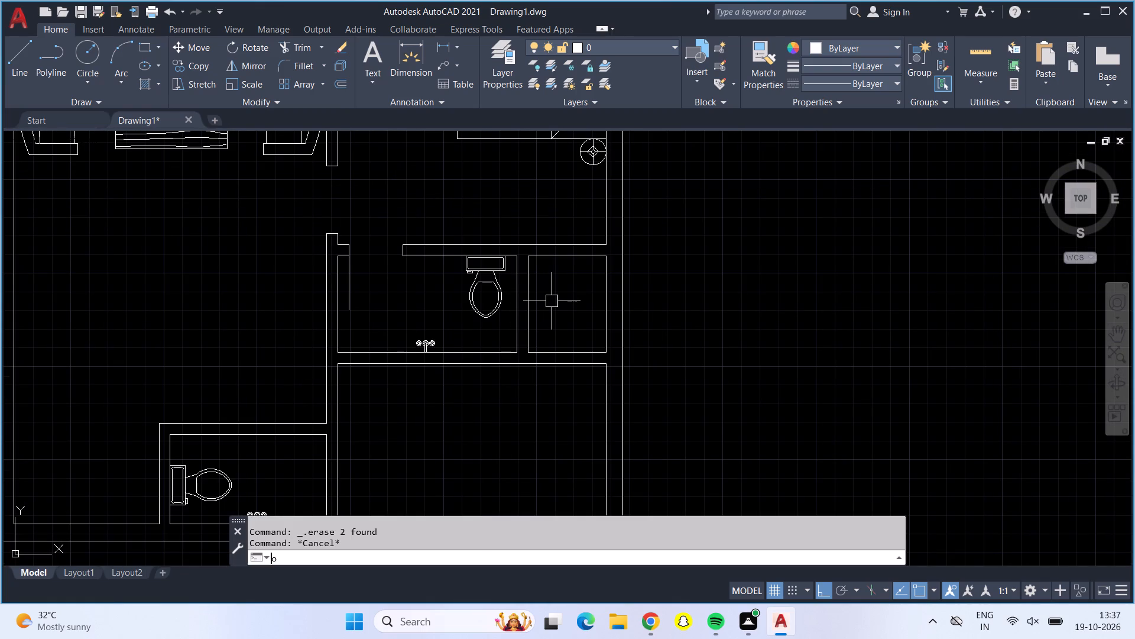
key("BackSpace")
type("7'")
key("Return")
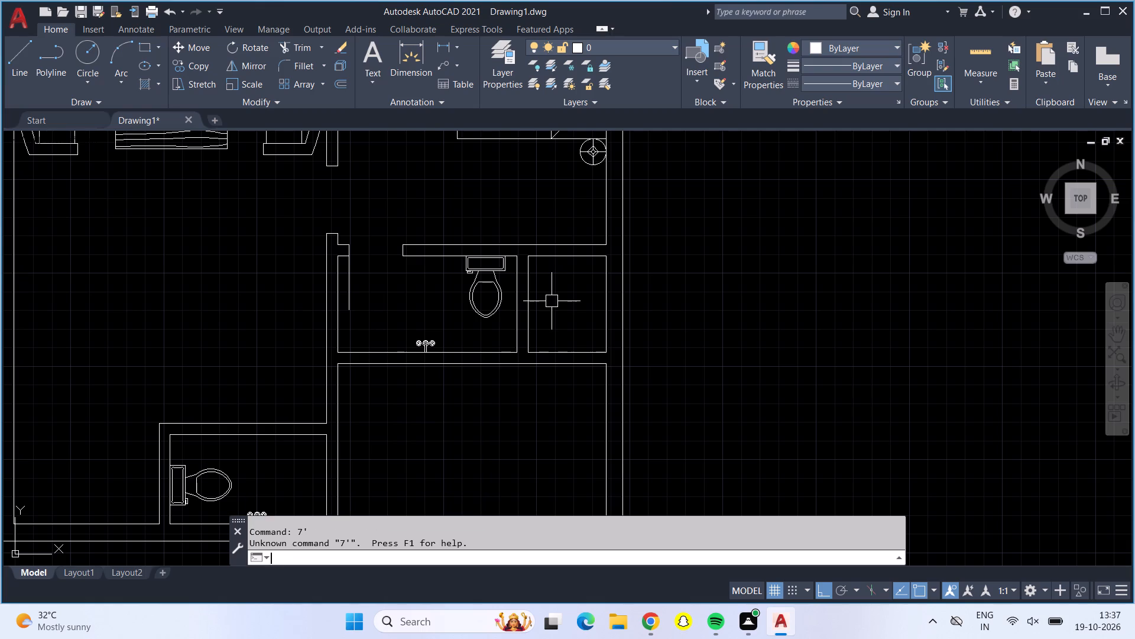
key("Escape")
Offset the upper bathroom's inner west wall line 7' east and the shaft's inner east wall line 7' west.
key("o")
key("Return")
type("7'")
key("Return")
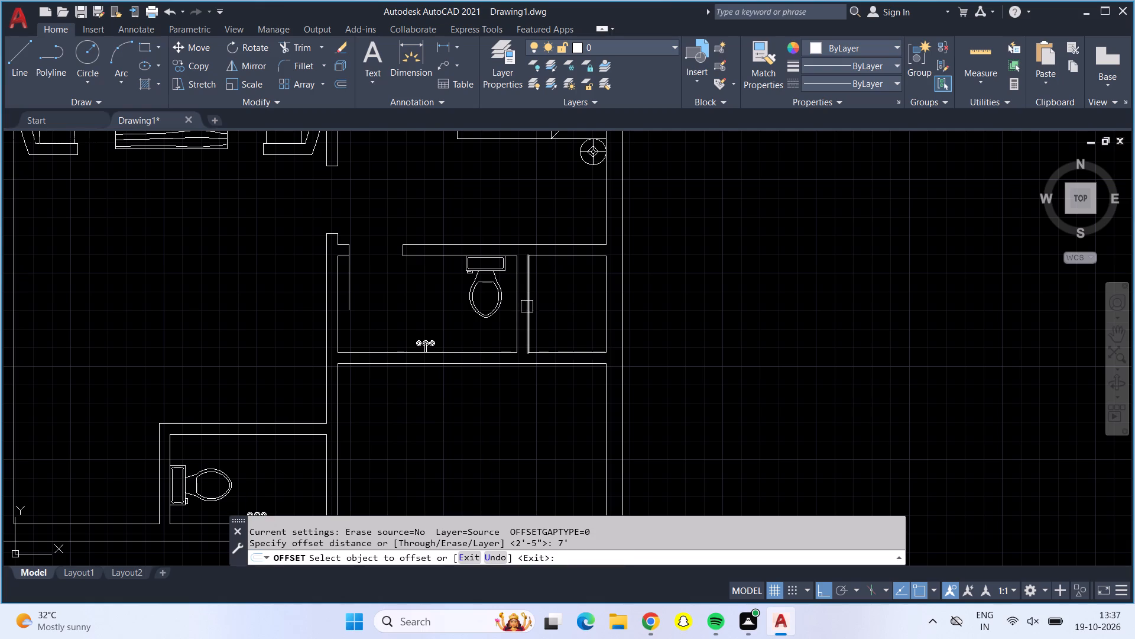
left_click(342, 311)
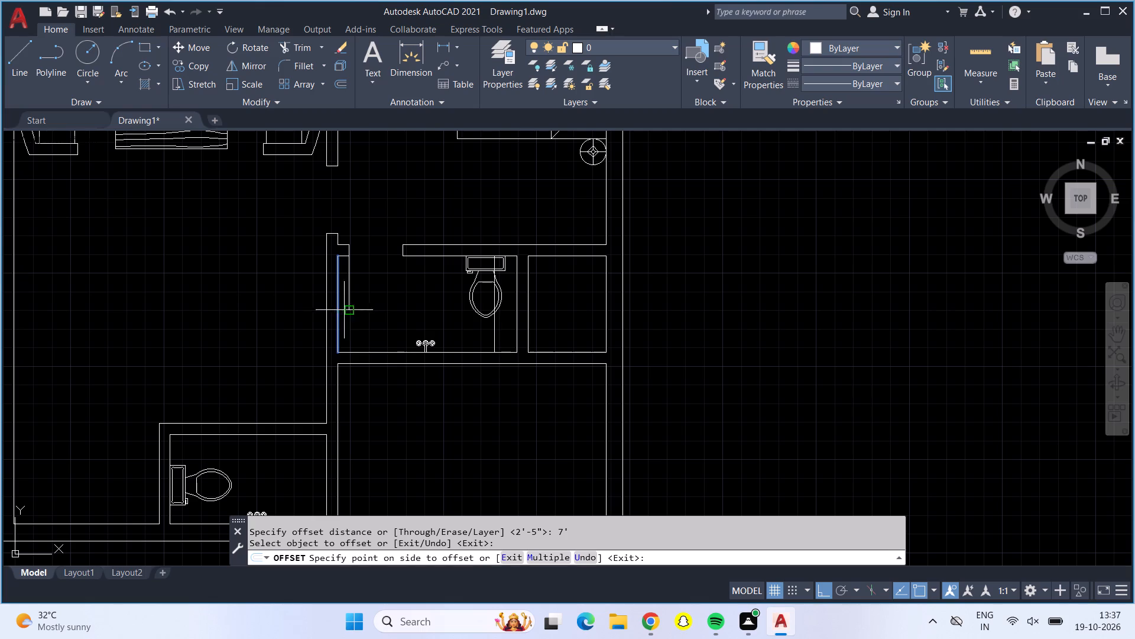
left_click(429, 304)
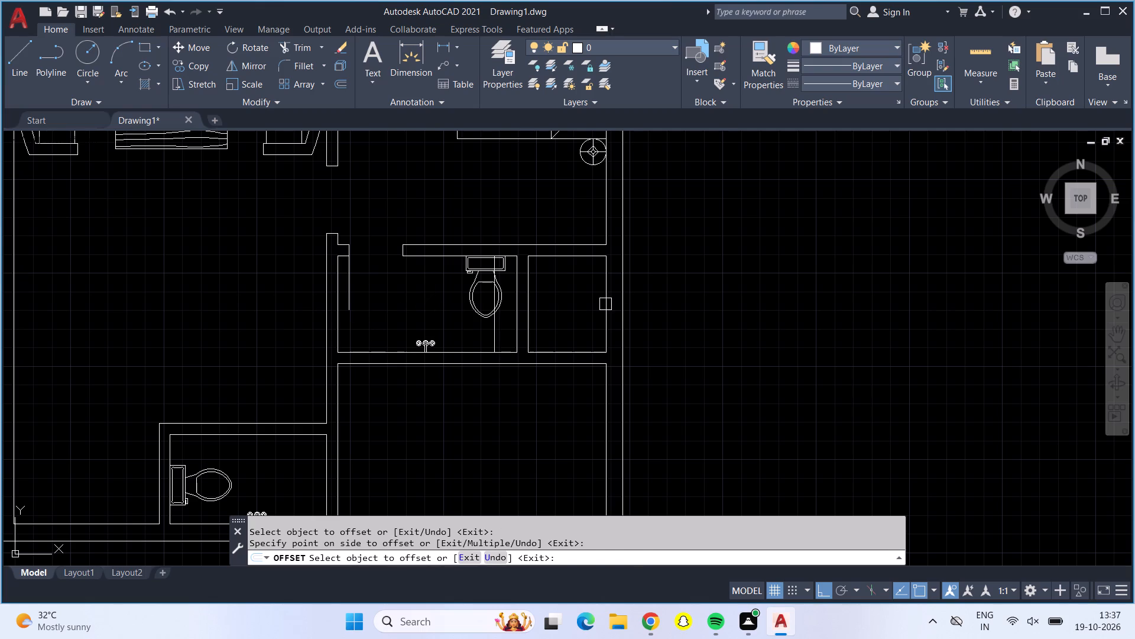
left_click(605, 305)
left_click(401, 300)
key("Escape")
Offset the line spaced 7' from the east wall by 6" to the west to form a new partition.
key("o")
key("Return")
key("6")
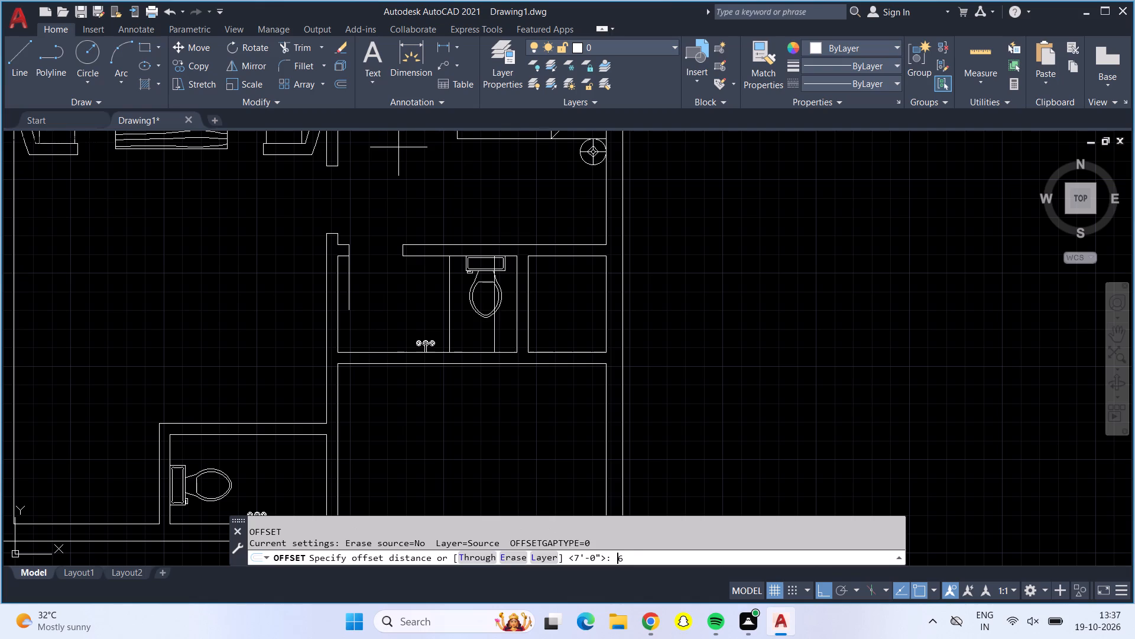
key("shift+quotedbl")
key("Return")
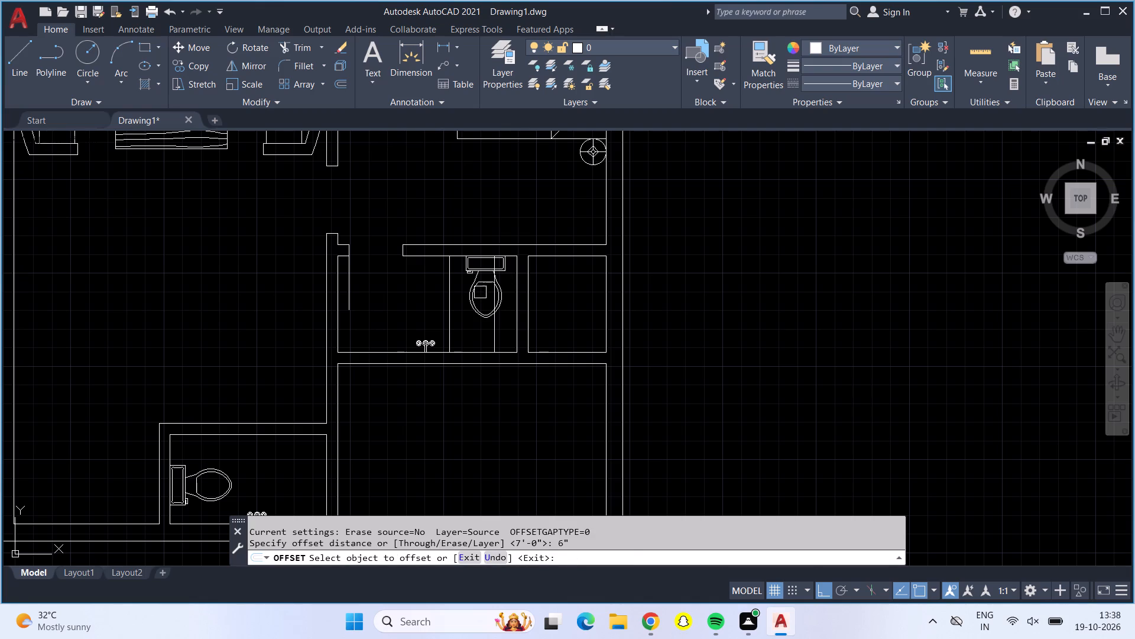
left_click(445, 285)
left_click(415, 284)
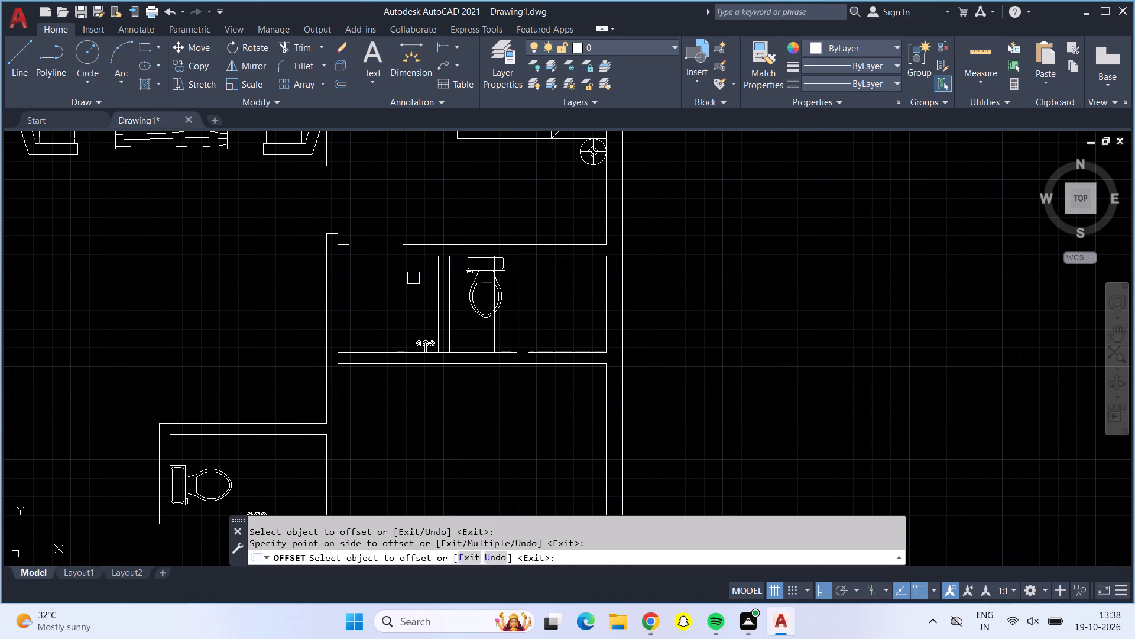
Trim away the upper bathroom's door leaf and both lines of the old partition between the toilet and the shaft.
left_click(291, 50)
left_click(348, 293)
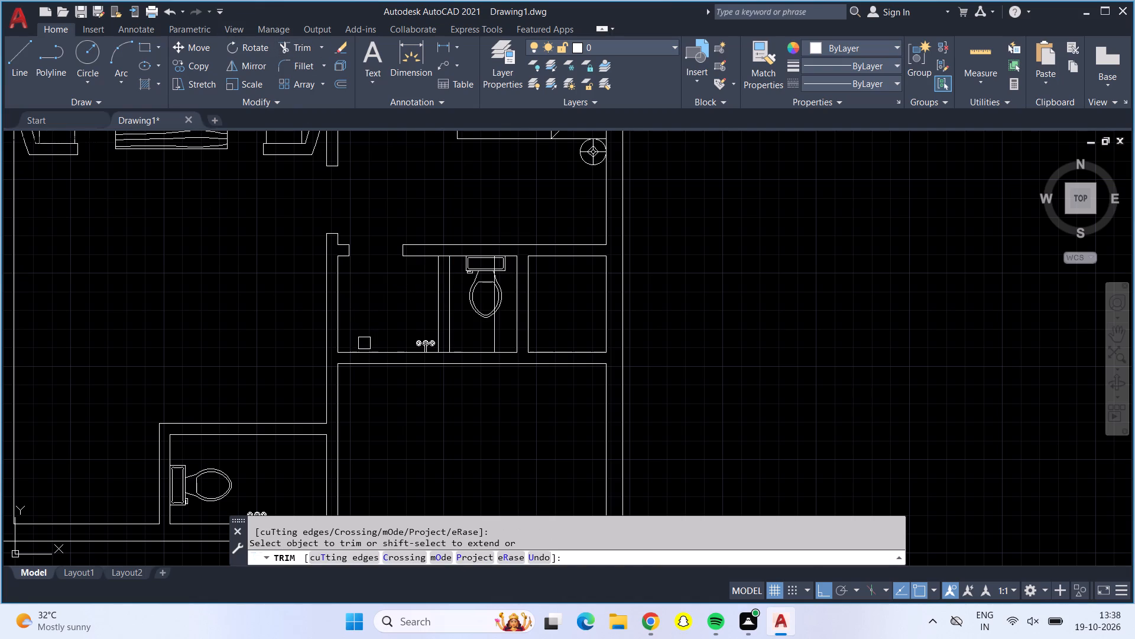
left_click(492, 306)
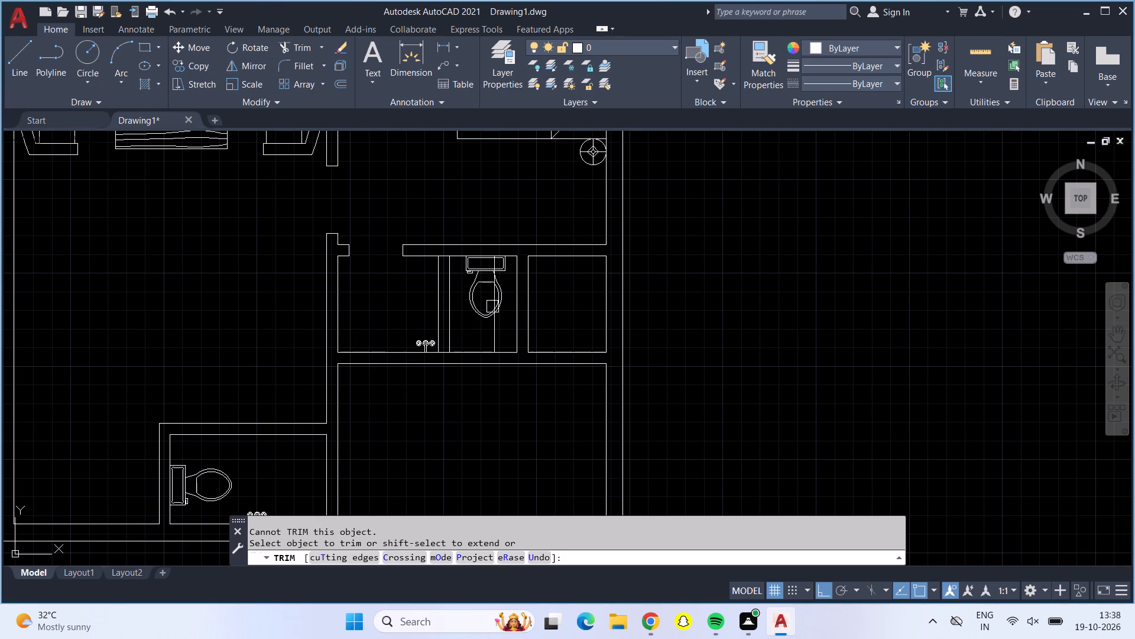
double_click(492, 306)
double_click(497, 306)
double_click(498, 300)
left_click(500, 289)
left_click(490, 328)
left_click_drag(496, 328, 547, 328)
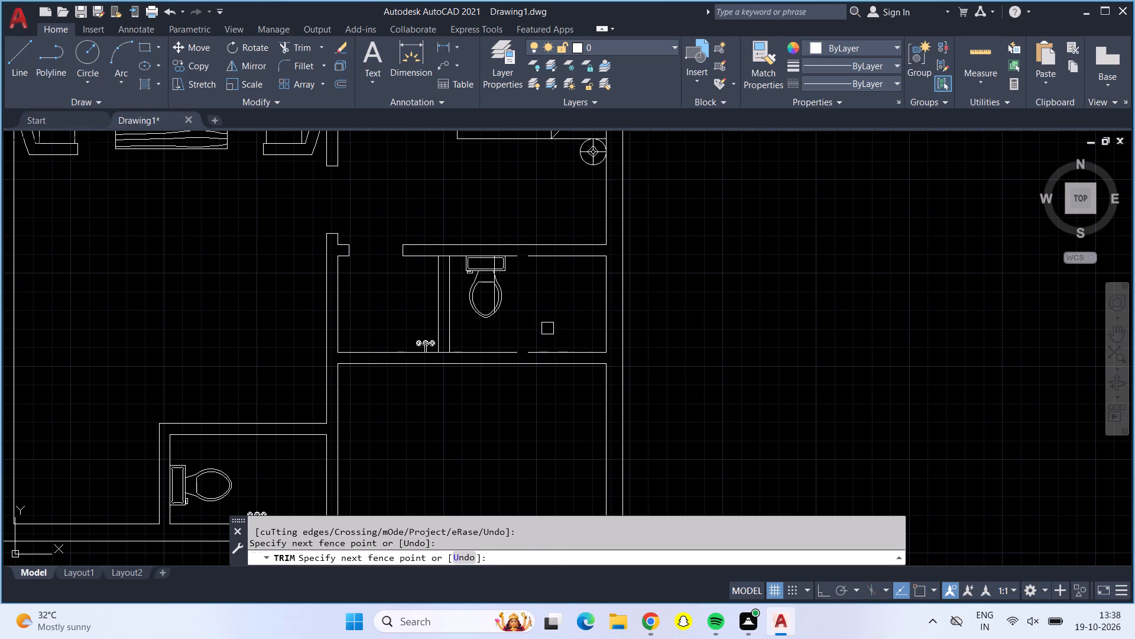
Trim the stray vertical offset line where it crosses the upper bathroom's toilet.
scroll(487, 273, "up", 1)
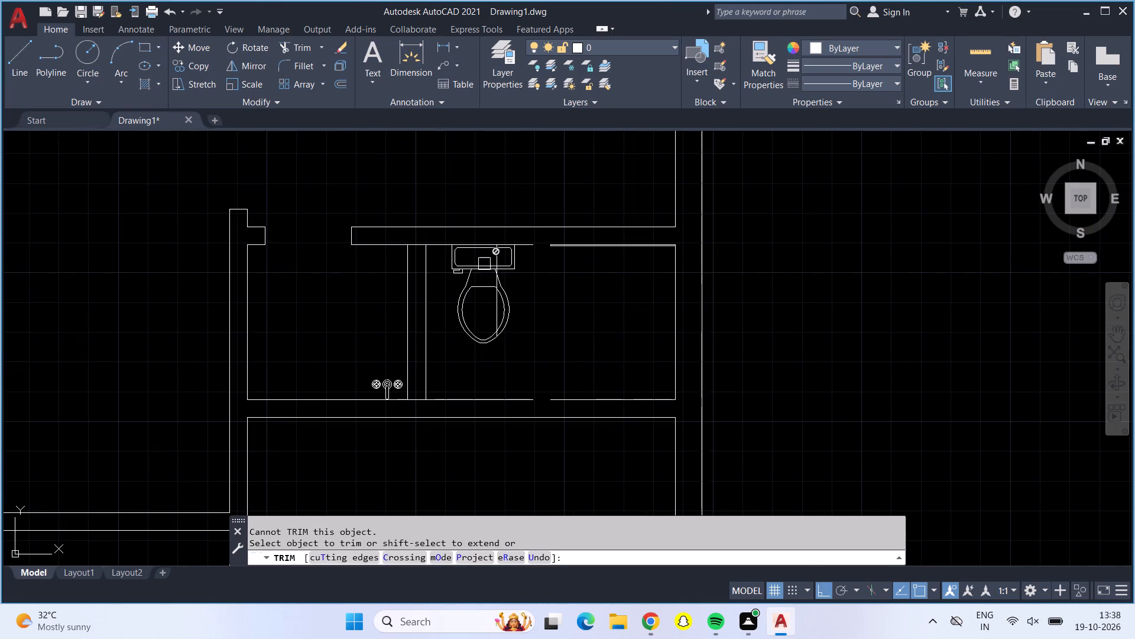
left_click(484, 306)
left_click(521, 314)
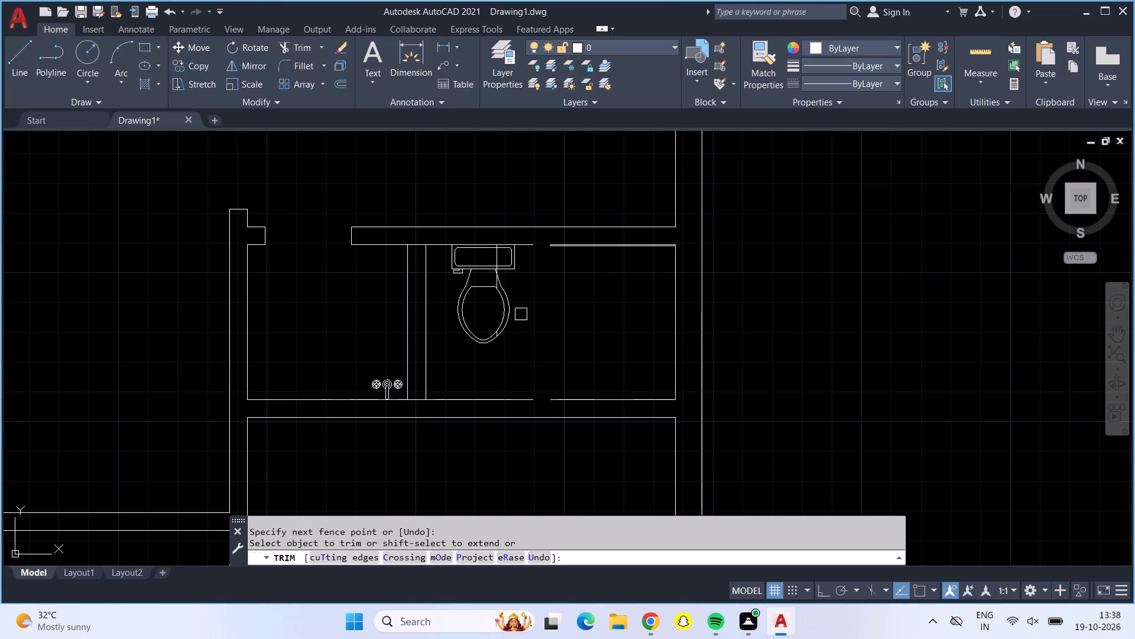
scroll(485, 267, "down", 1)
scroll(485, 267, "up", 3)
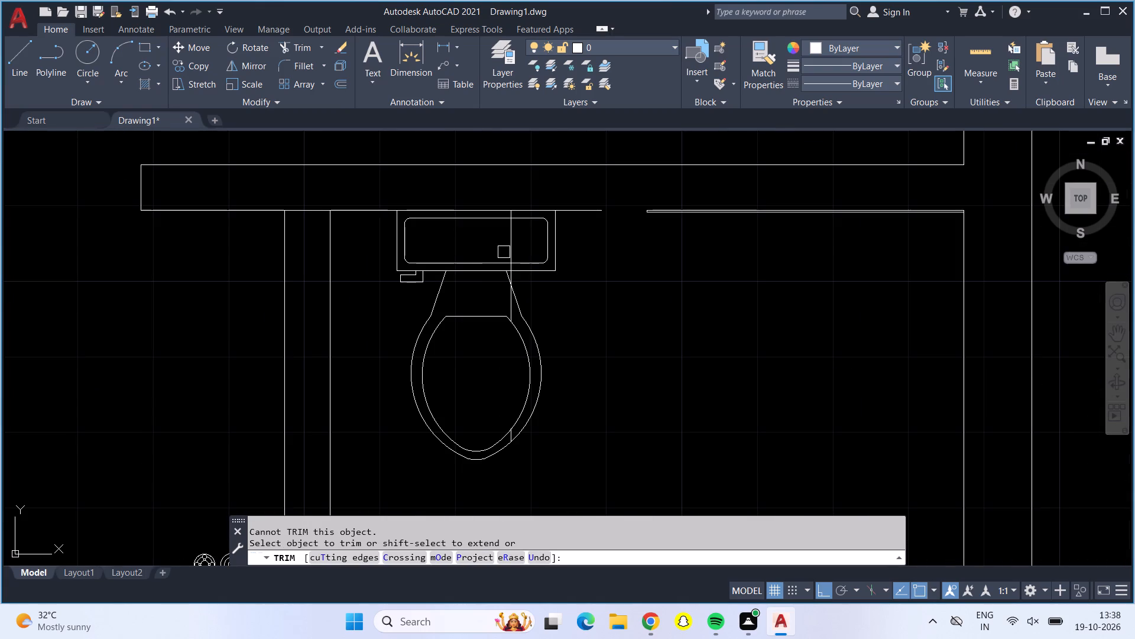
left_click(506, 250)
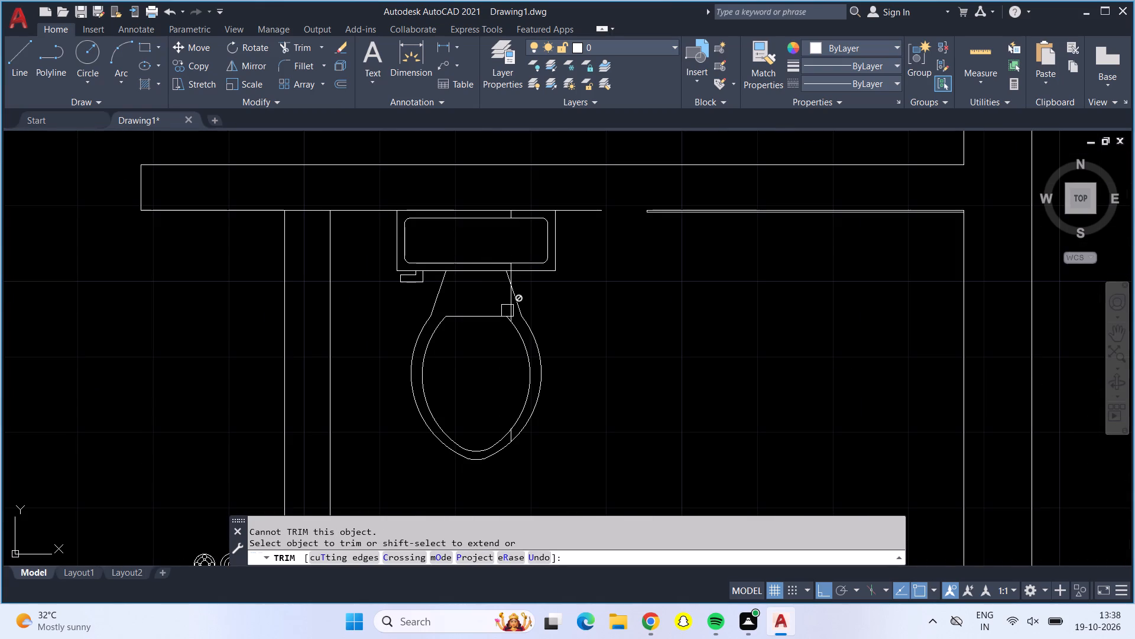
left_click(507, 311)
left_click(501, 309)
left_click_drag(513, 299, 523, 310)
scroll(423, 310, "down", 1)
key("Escape")
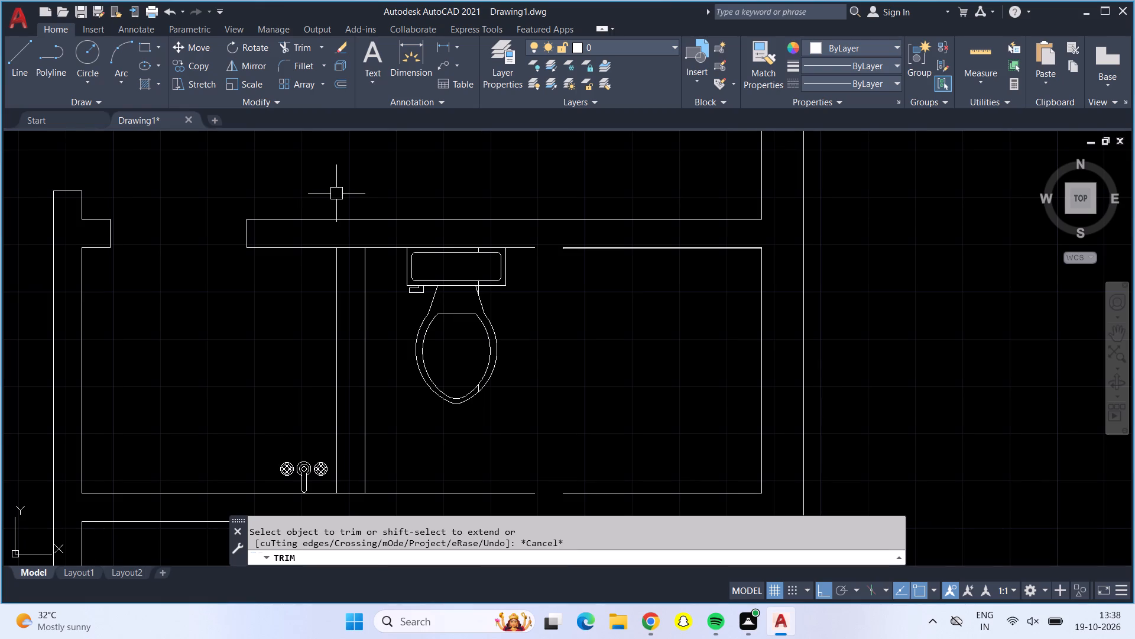
Erase the toilet and the tap fixture from the upper bathroom.
left_click(448, 285)
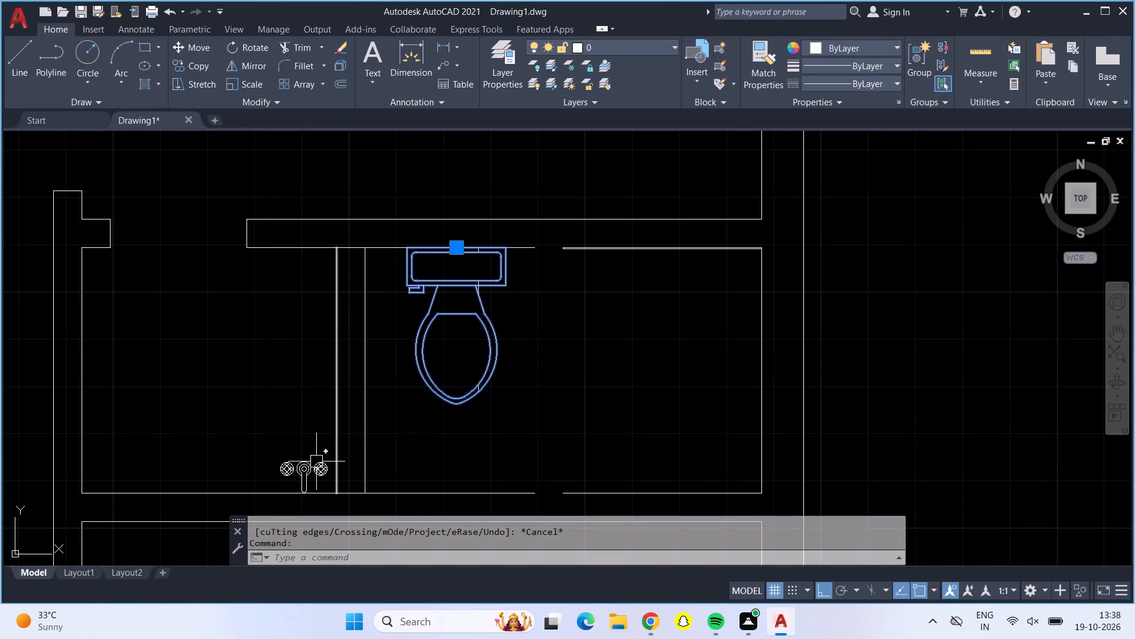
left_click(305, 480)
key("Delete")
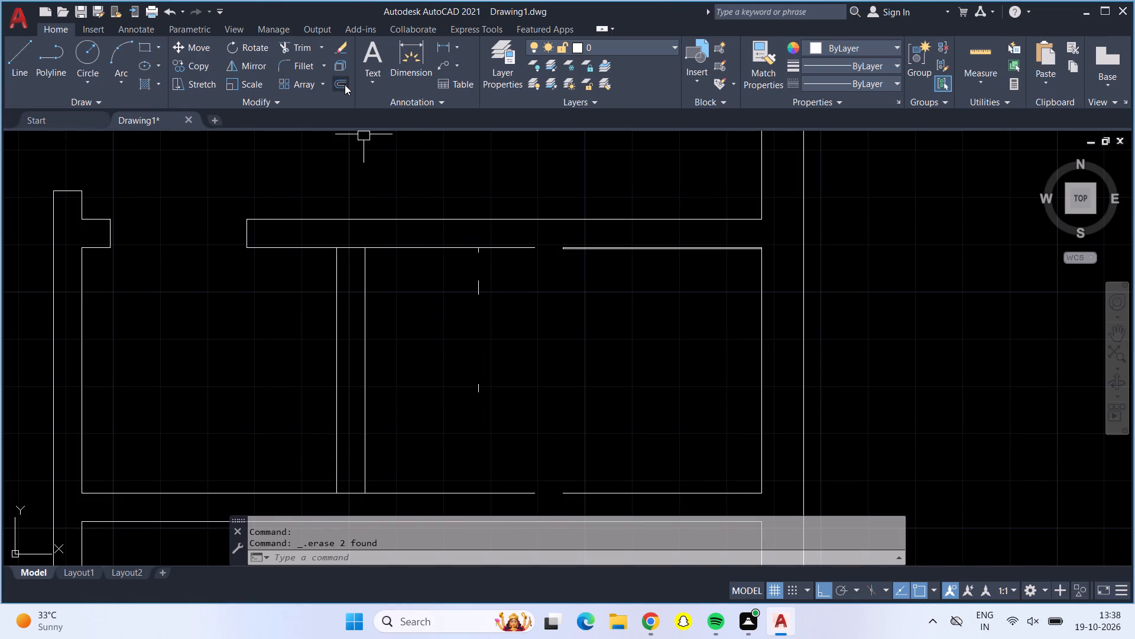
Remove the three leftover fragments of the vertical line east of the new partition with the Trim command.
left_click(307, 52)
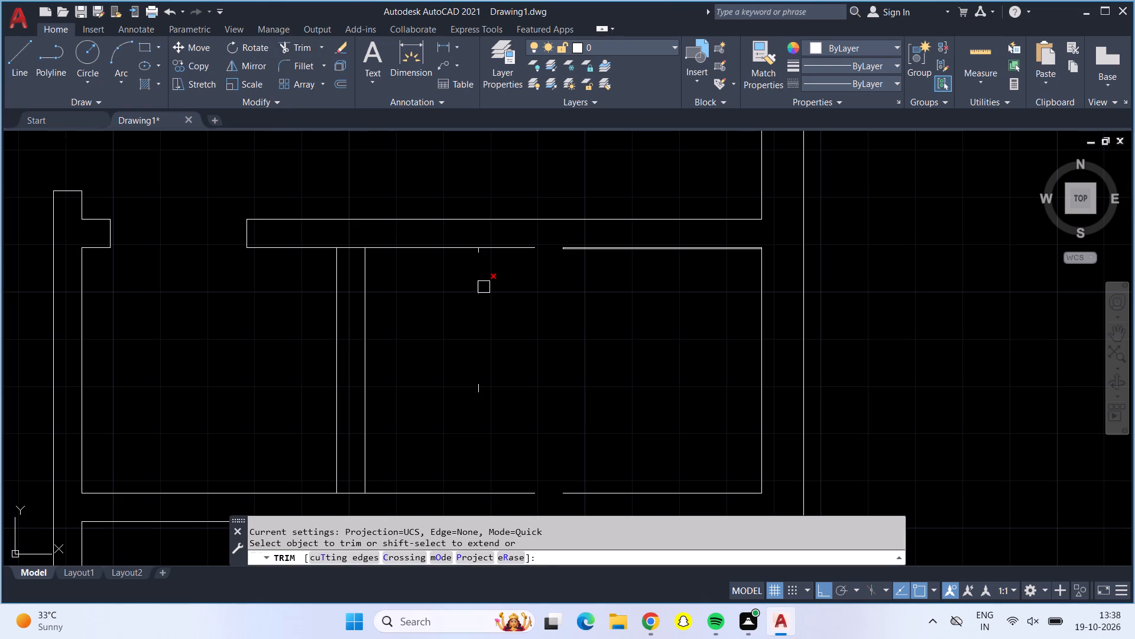
left_click(484, 287)
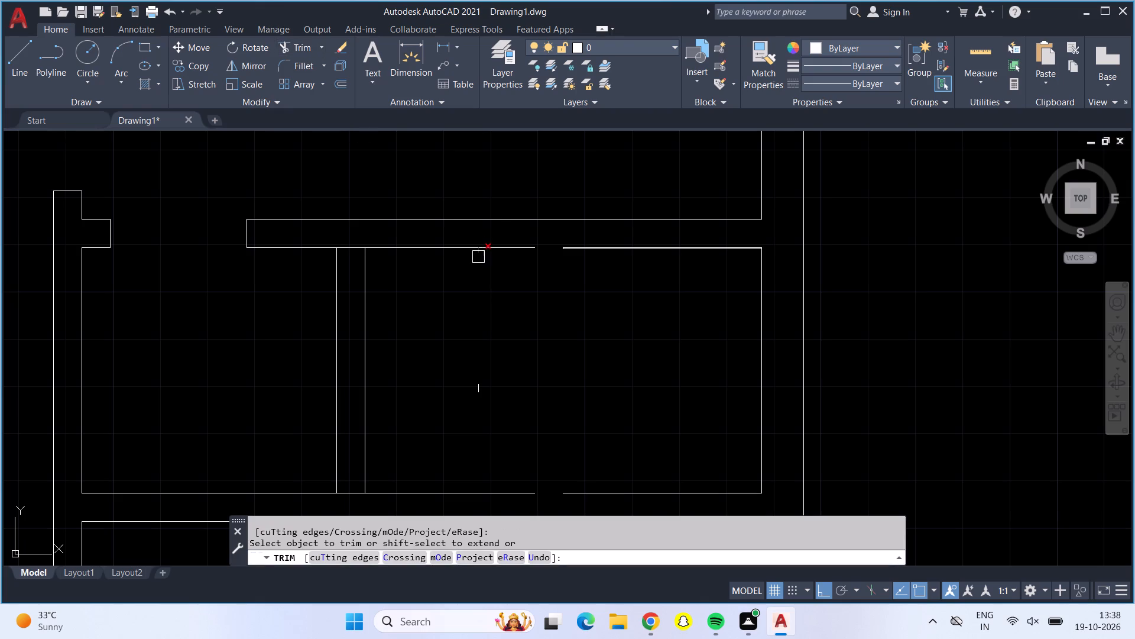
left_click(478, 257)
left_click(481, 394)
key("Escape")
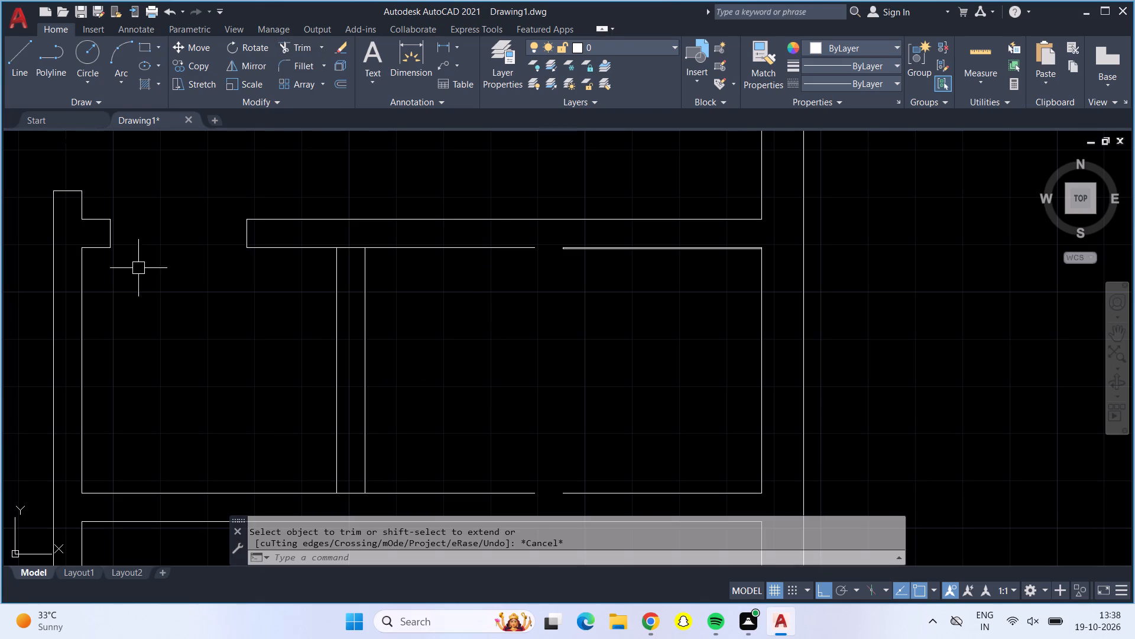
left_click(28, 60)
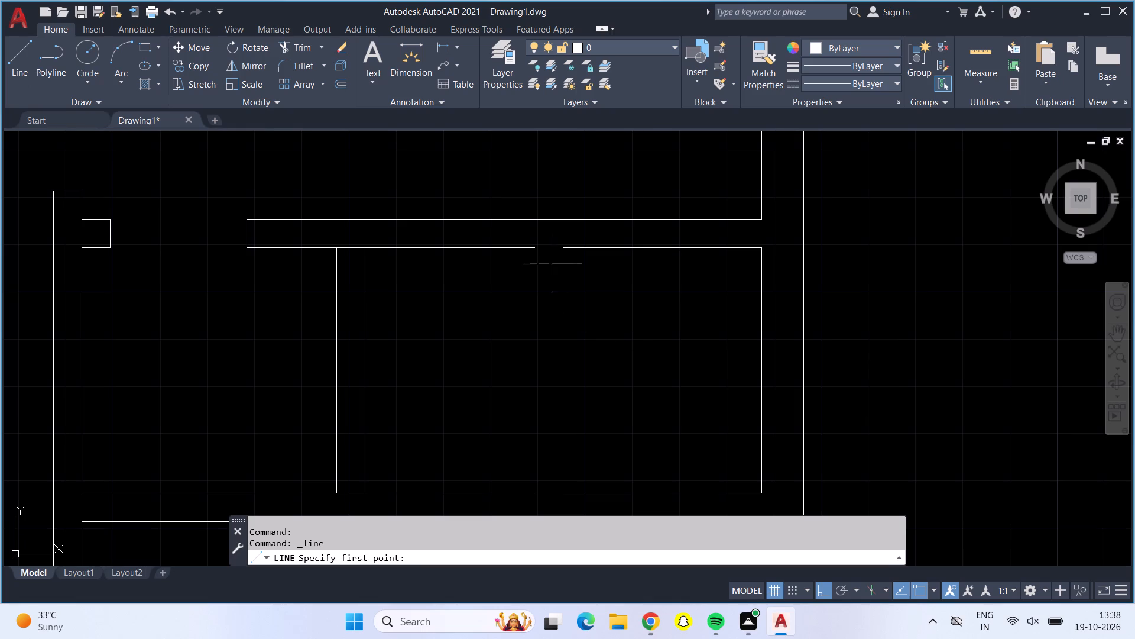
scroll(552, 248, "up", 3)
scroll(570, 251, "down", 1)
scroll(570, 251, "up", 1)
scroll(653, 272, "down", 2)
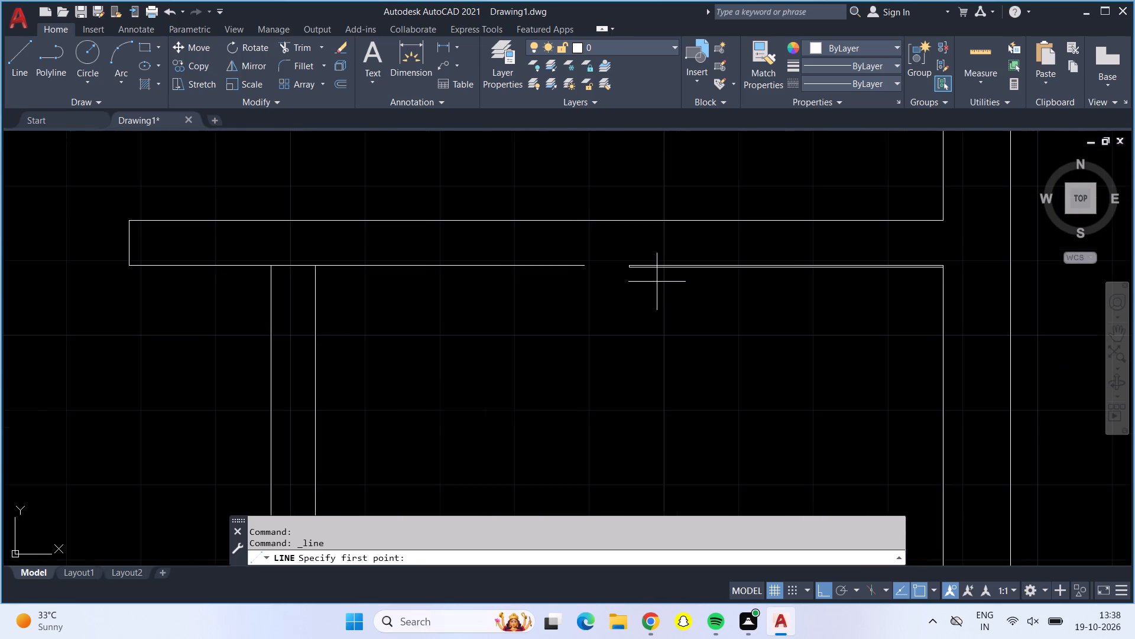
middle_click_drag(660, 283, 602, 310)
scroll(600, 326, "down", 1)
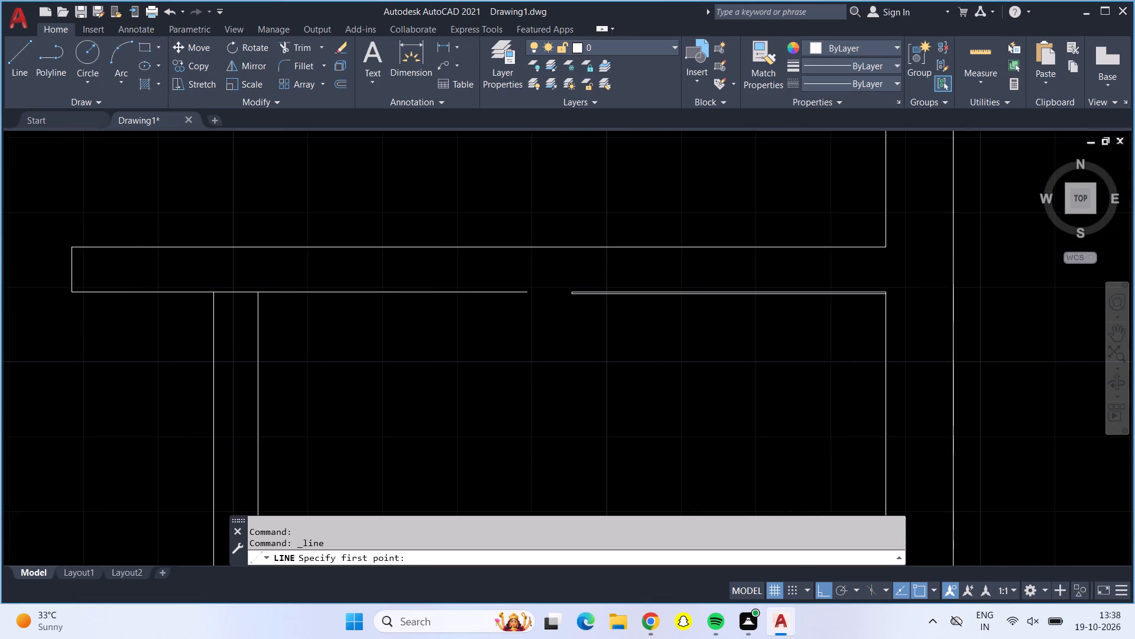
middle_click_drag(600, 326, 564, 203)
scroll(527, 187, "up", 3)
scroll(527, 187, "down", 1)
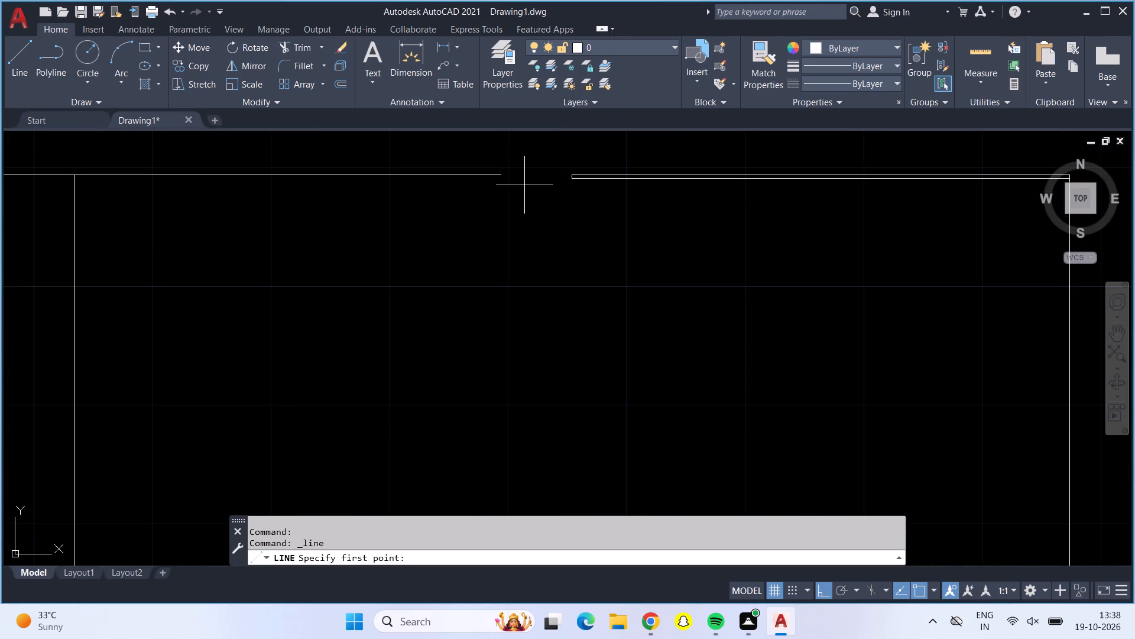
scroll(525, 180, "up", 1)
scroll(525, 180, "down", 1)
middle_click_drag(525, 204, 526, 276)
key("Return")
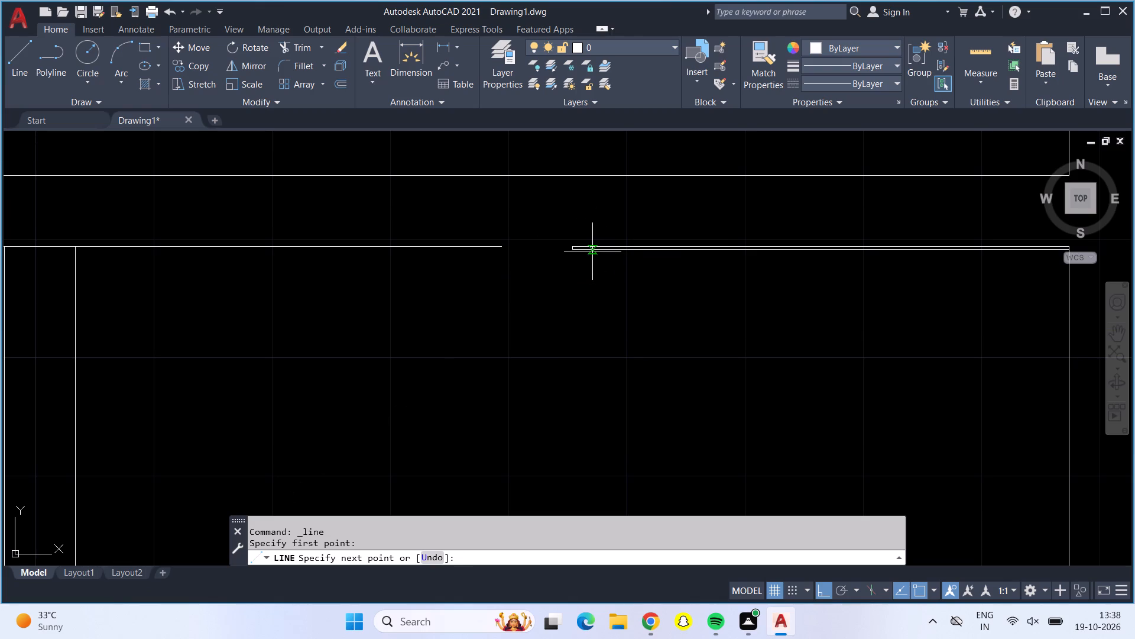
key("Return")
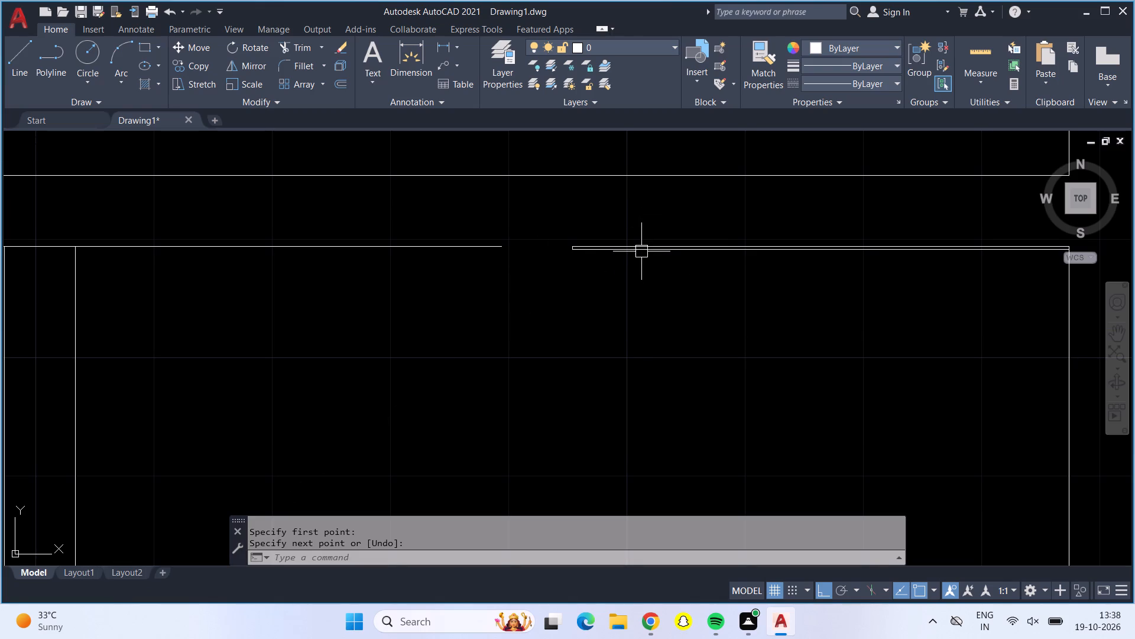
Erase the doubled lines along the upper bathroom's north wall, east of the gap in its inner face.
left_click(644, 251)
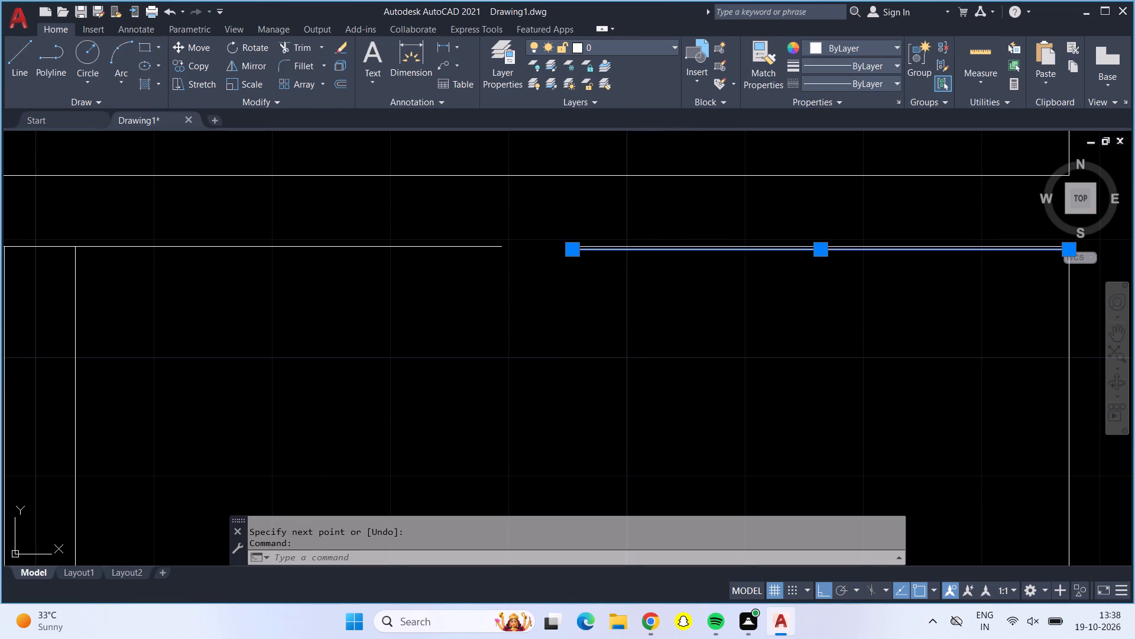
left_click(646, 246)
key("Delete")
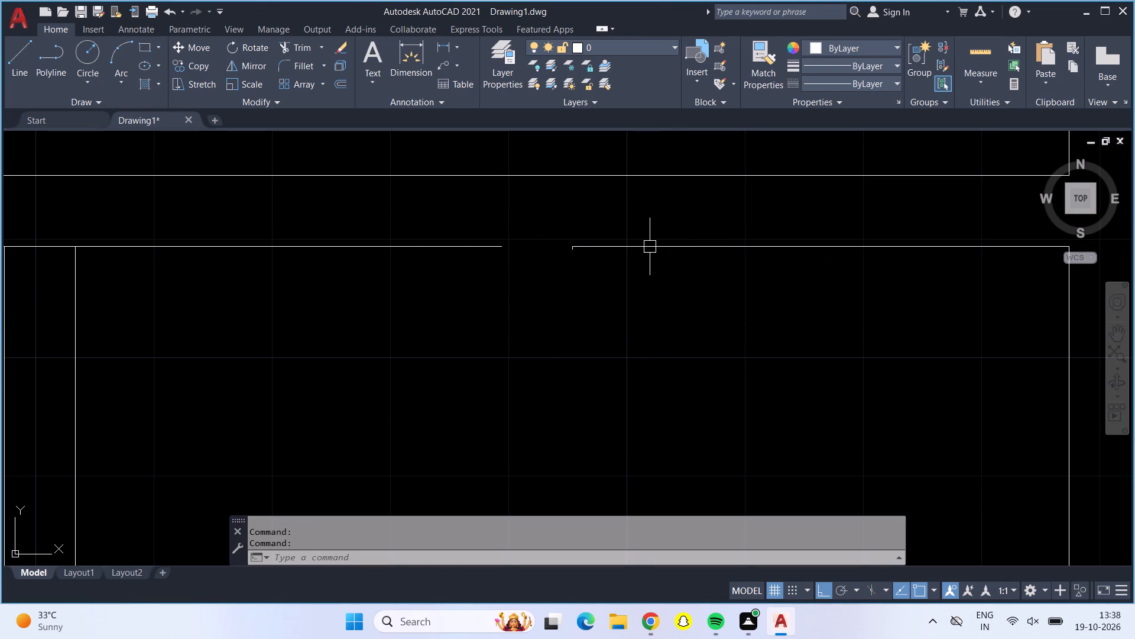
Draw a line bridging the gap in the inner face of the upper bathroom's north wall.
left_click(18, 41)
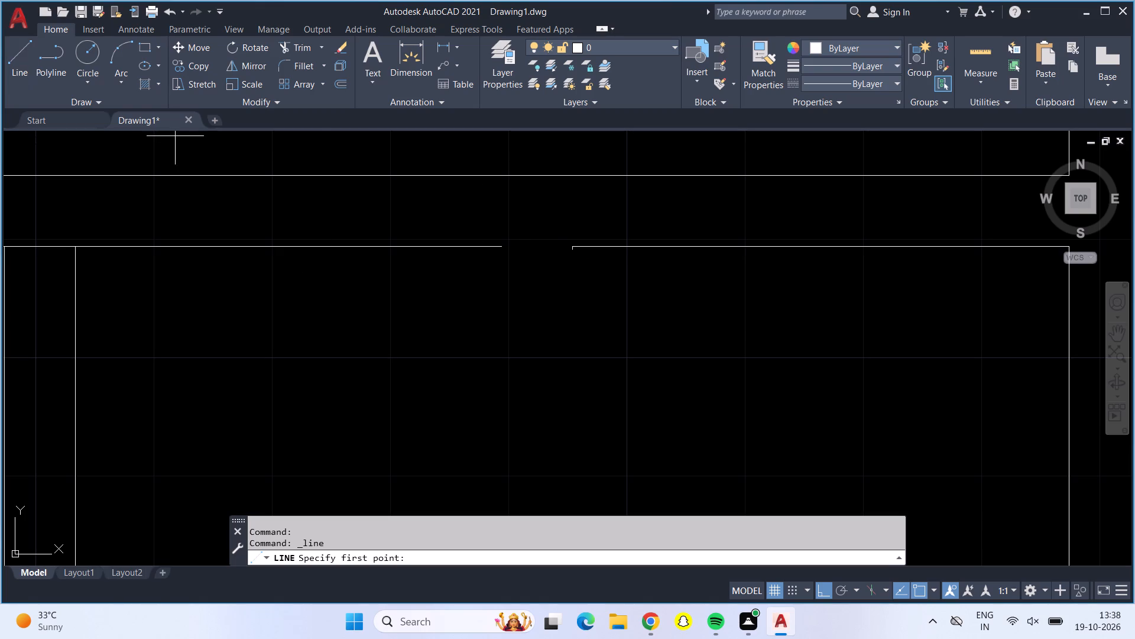
left_click(500, 248)
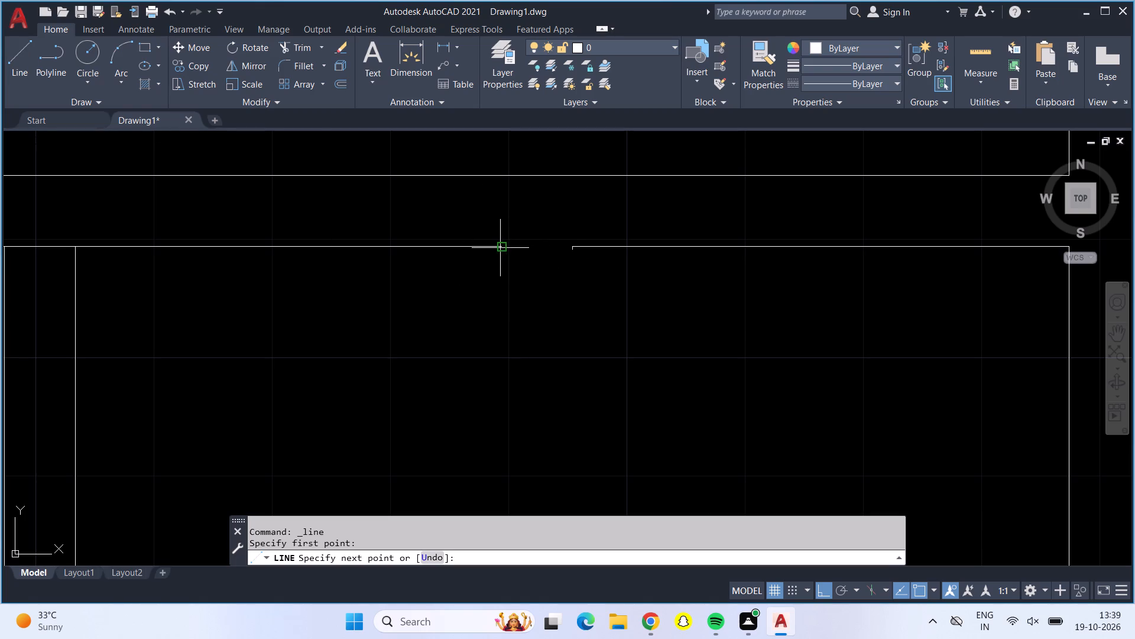
left_click(573, 252)
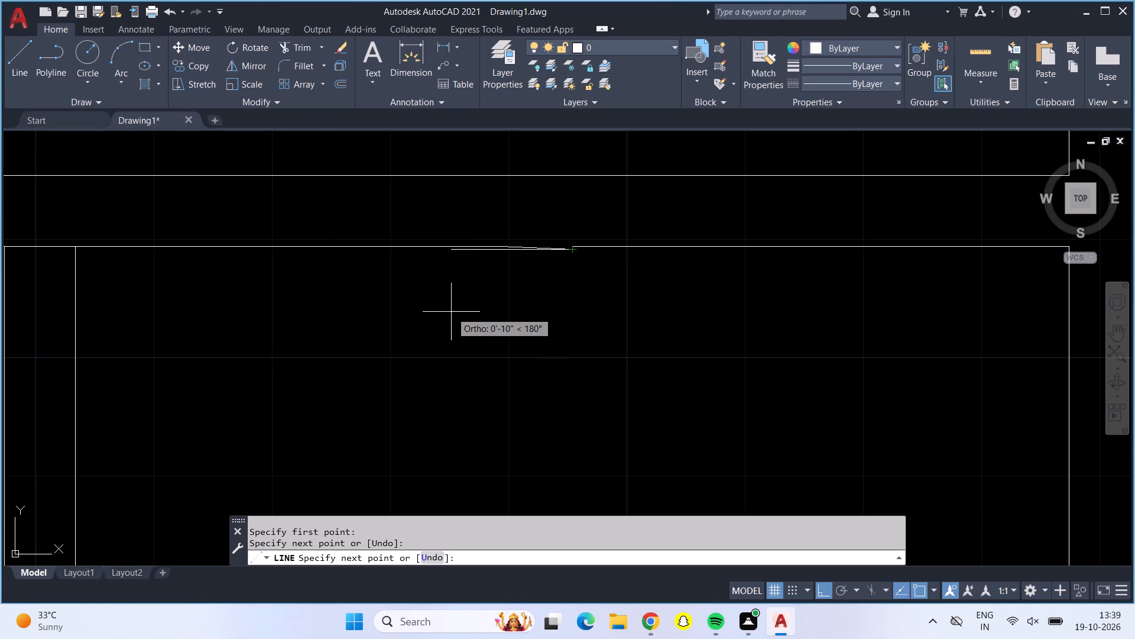
key("ctrl+z")
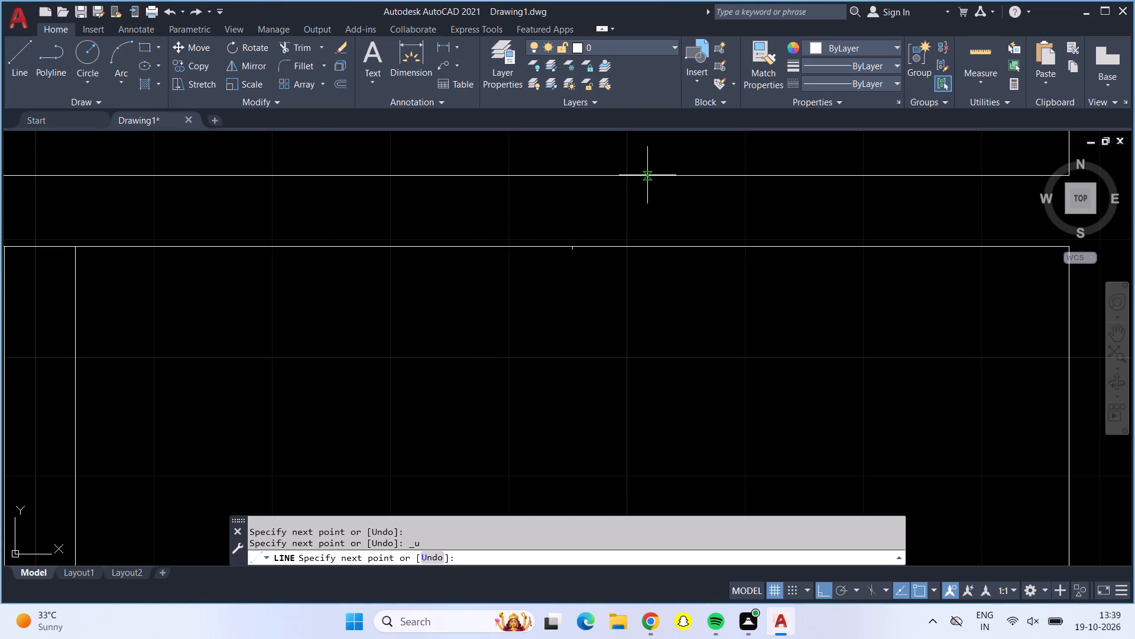
left_click(621, 248)
key("Escape")
Draw a line bridging the gap in the inner face of the upper bathroom's south wall.
scroll(545, 250, "up", 1)
scroll(545, 250, "down", 1)
scroll(658, 322, "down", 2)
scroll(649, 320, "up", 1)
scroll(588, 331, "down", 2)
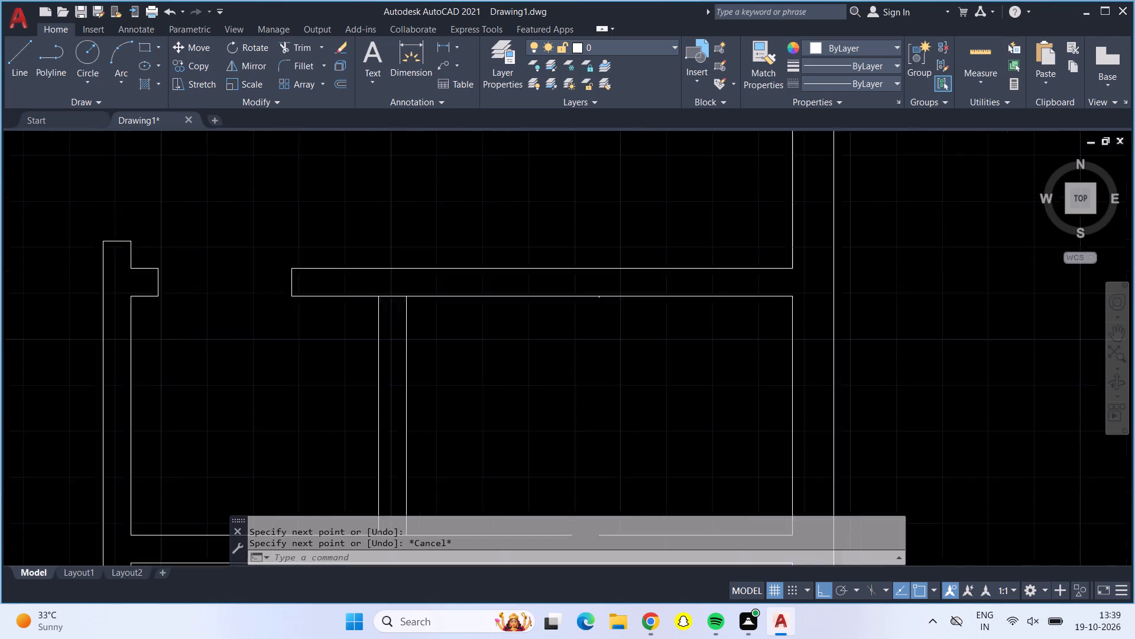
scroll(563, 234, "down", 1)
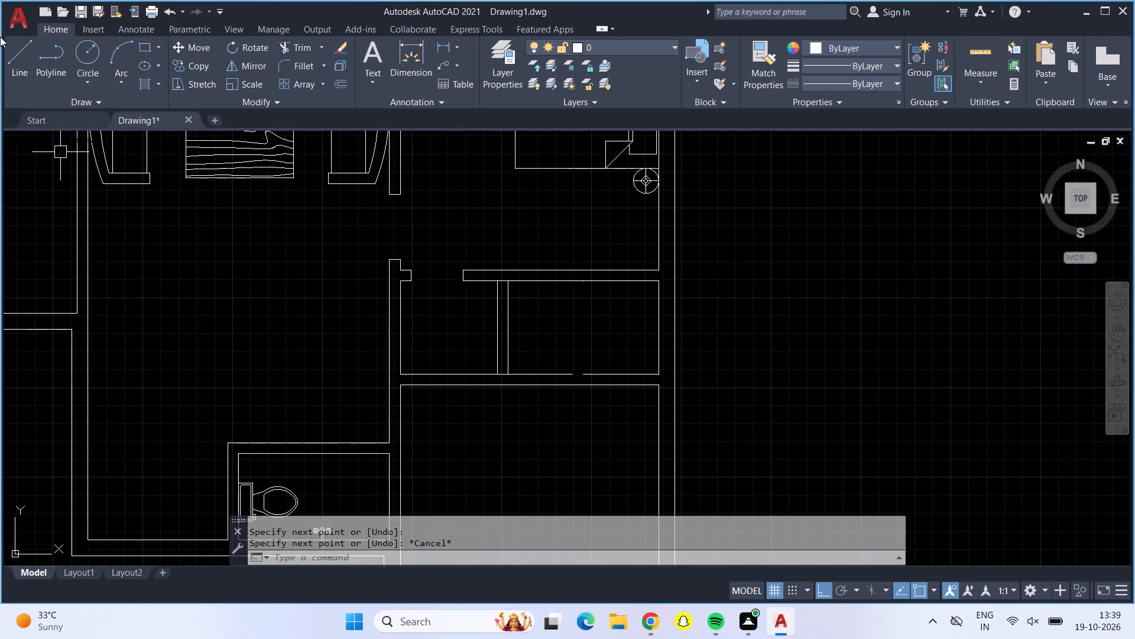
left_click(12, 57)
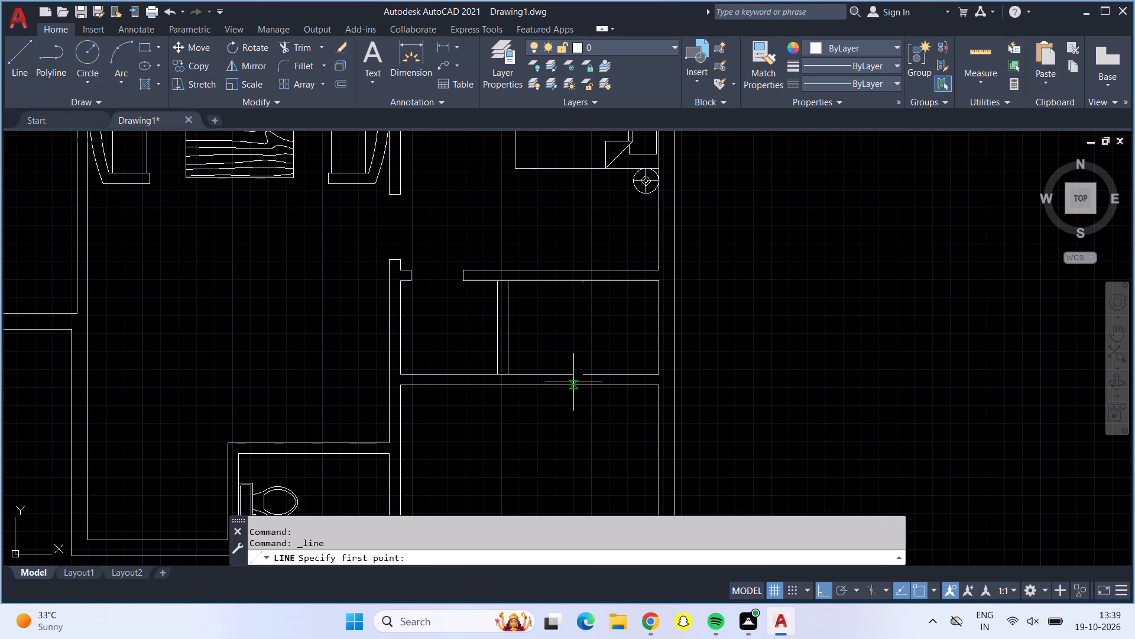
scroll(573, 382, "up", 1)
scroll(573, 382, "down", 1)
scroll(573, 382, "up", 1)
scroll(573, 382, "down", 1)
left_click(573, 379)
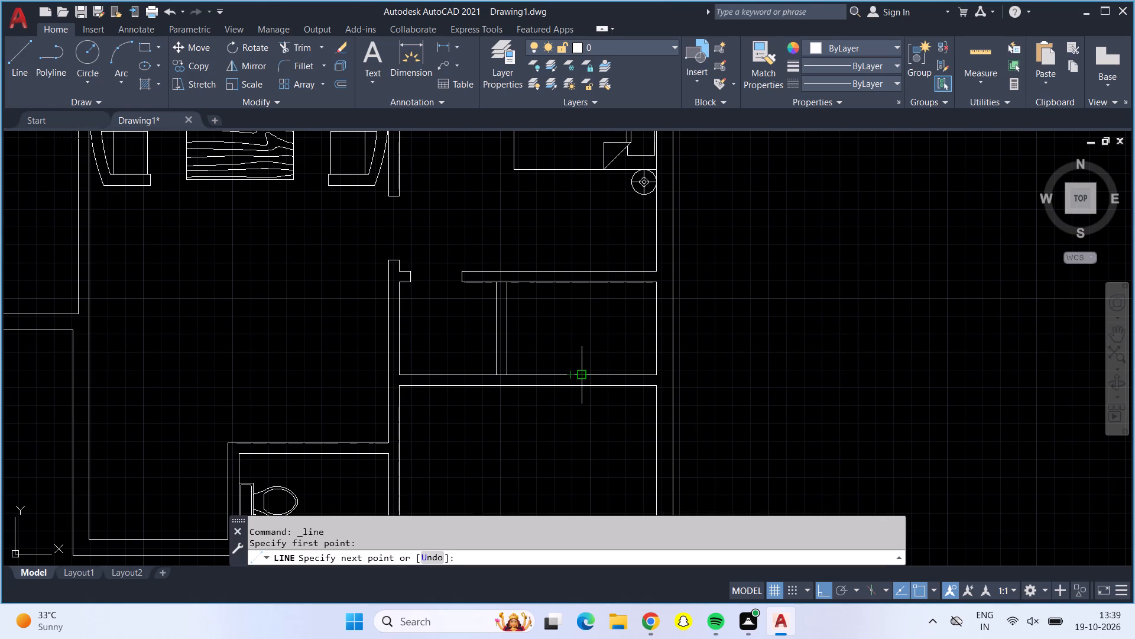
left_click(582, 379)
key("Return")
right_click(430, 417)
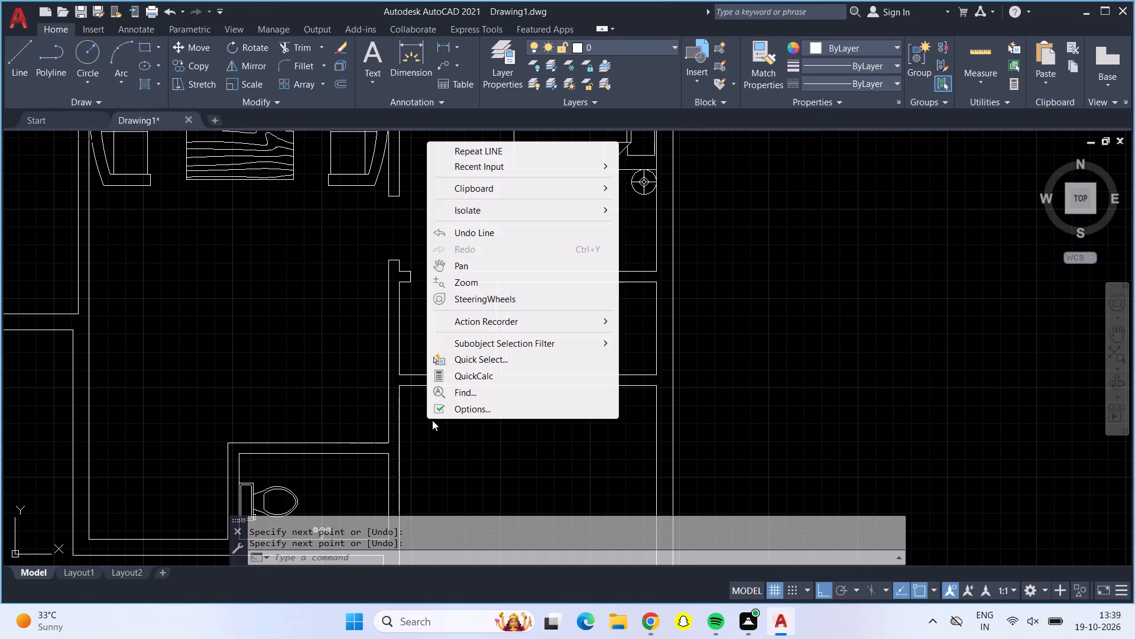
key("Return")
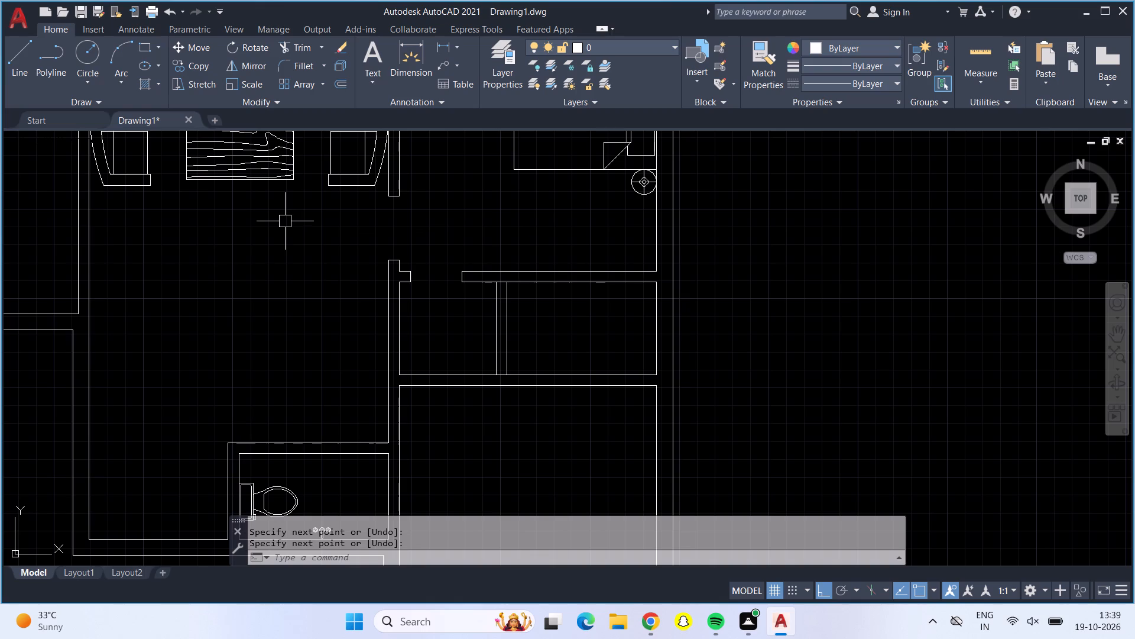
Close the door opening in the wall between the living area and the bedroom with lines along both wall faces.
left_click(11, 51)
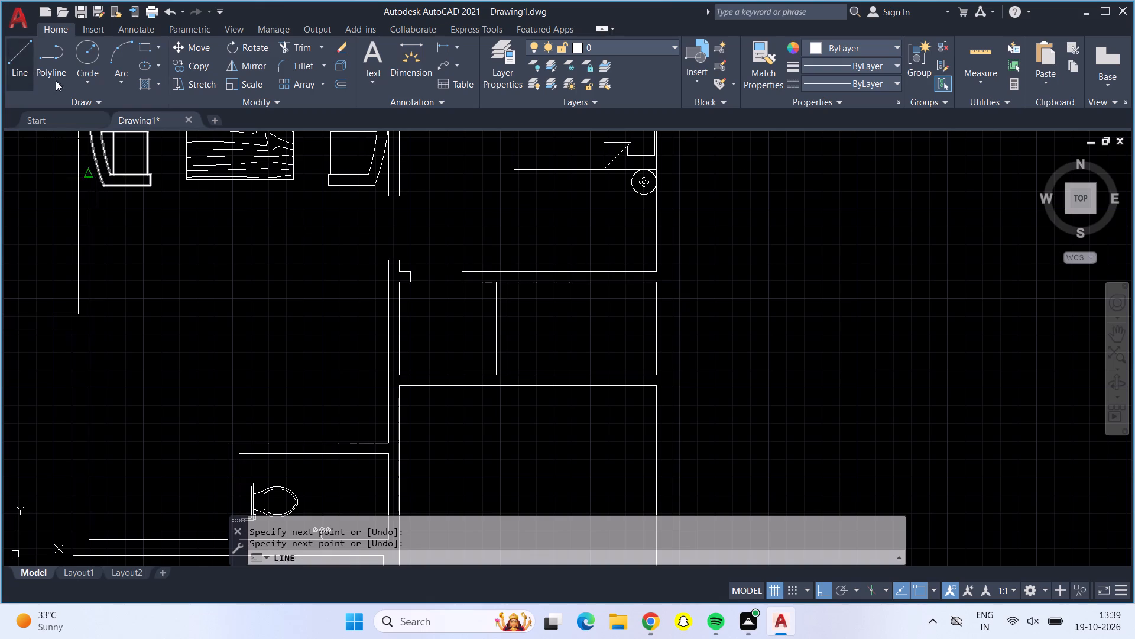
left_click(386, 200)
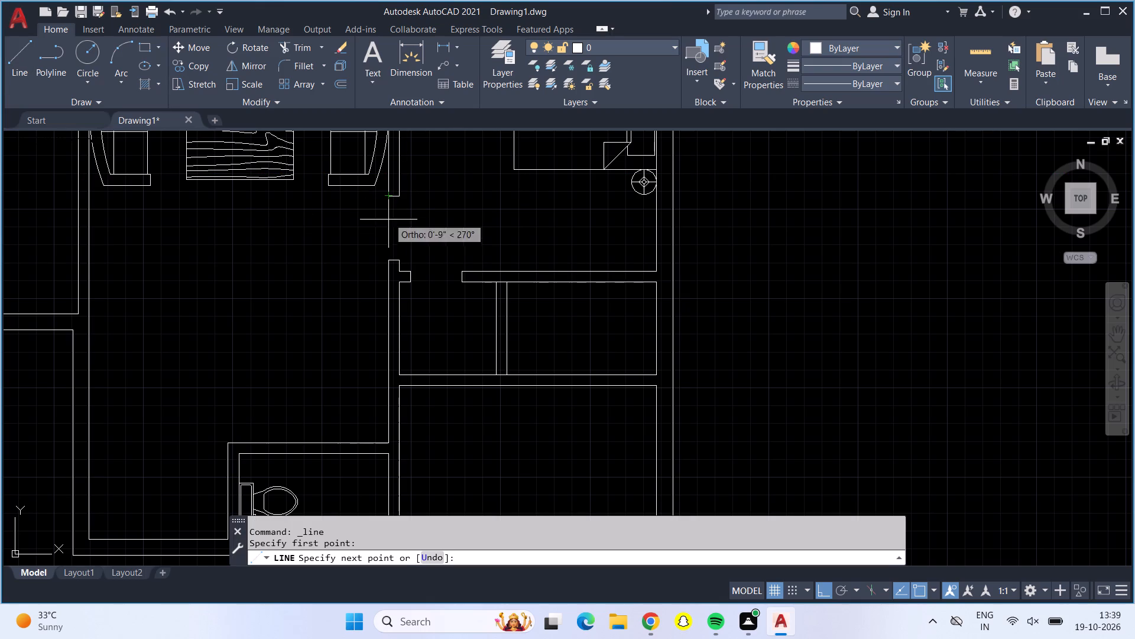
left_click(388, 262)
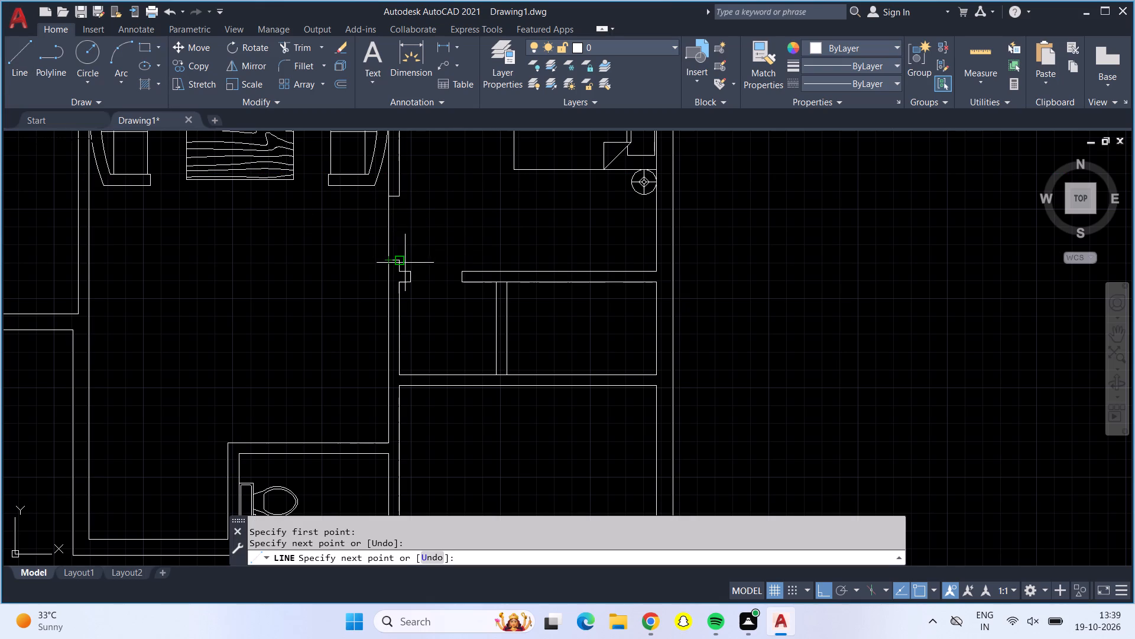
left_click(402, 263)
left_click(398, 198)
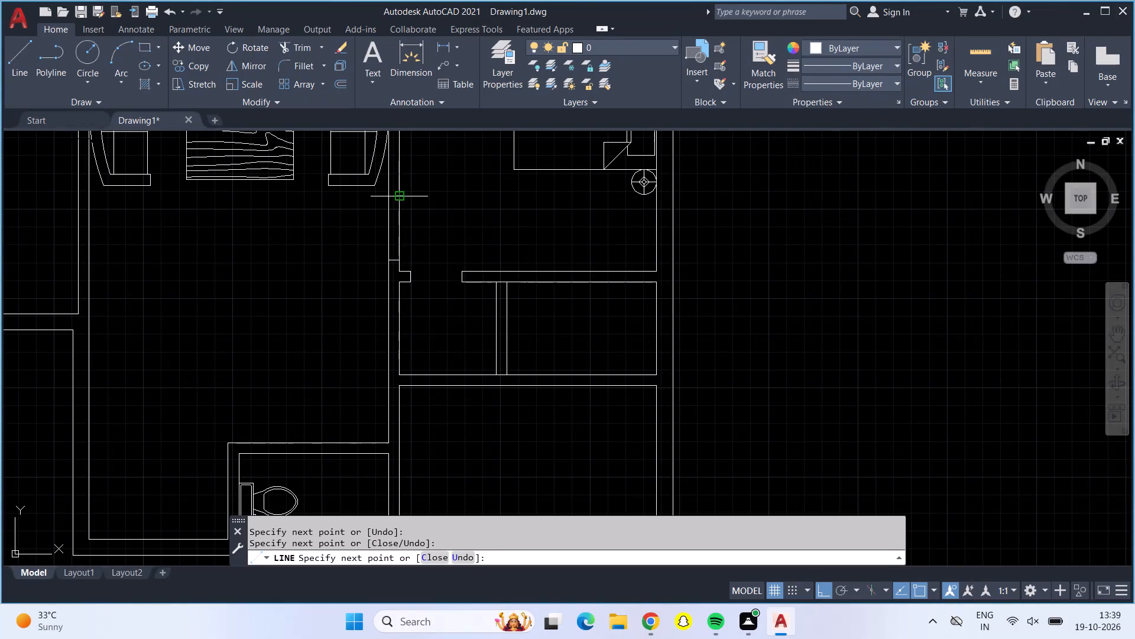
key("Return")
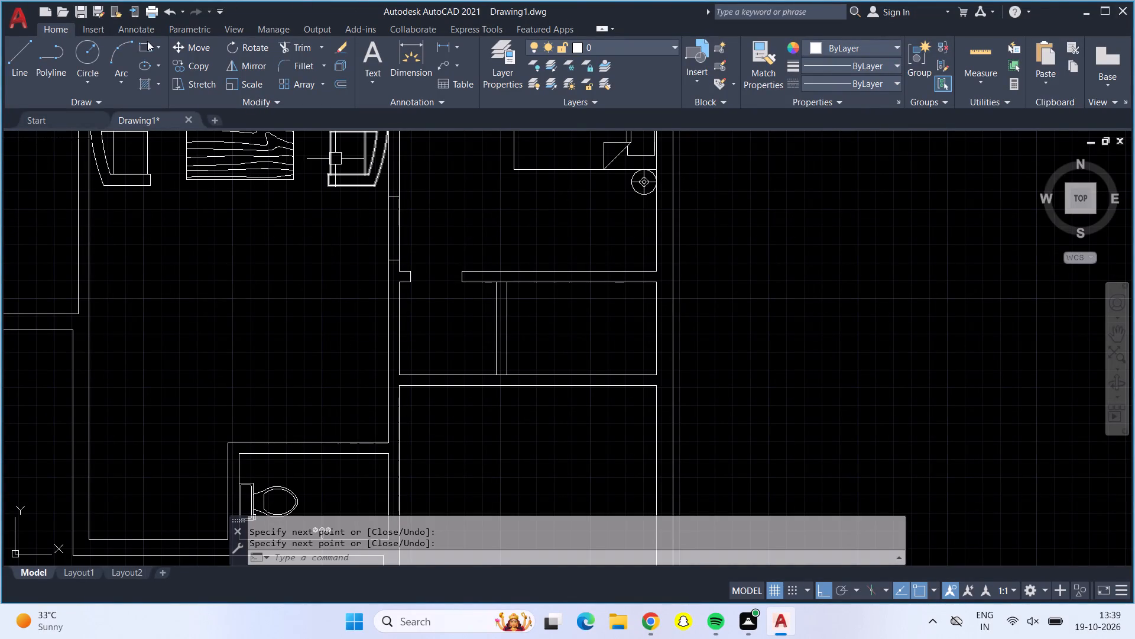
Close the door opening in the wall between the bedroom and the upper bathroom with lines along both wall faces.
left_click(19, 66)
scroll(407, 286, "up", 1)
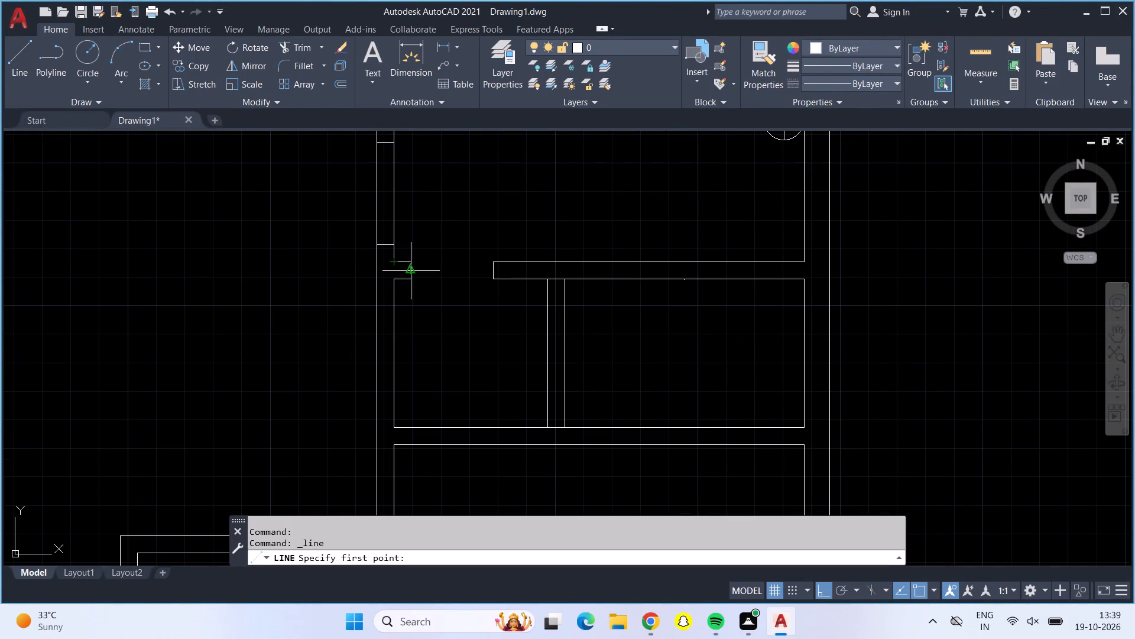
left_click(407, 261)
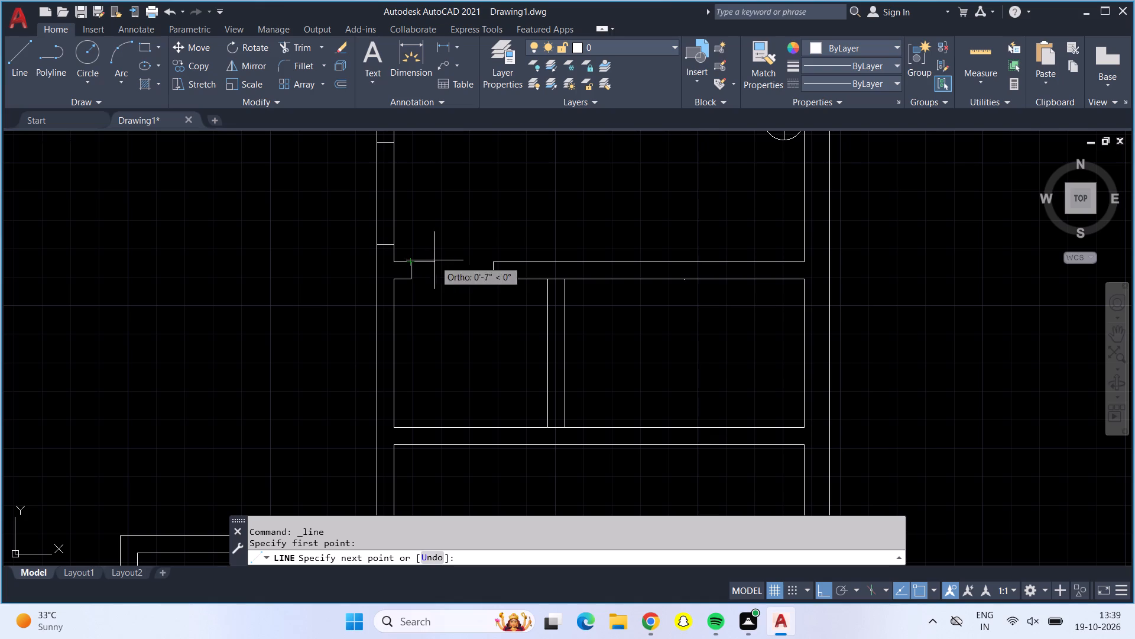
left_click(484, 260)
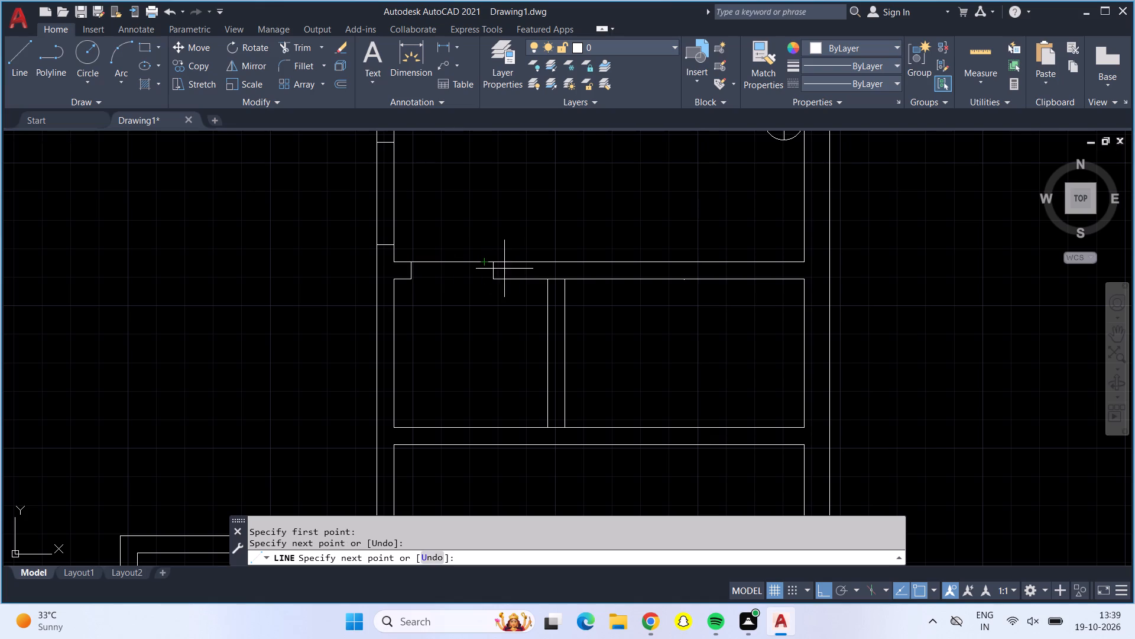
left_click(496, 260)
left_click_drag(491, 282, 475, 283)
left_click(407, 282)
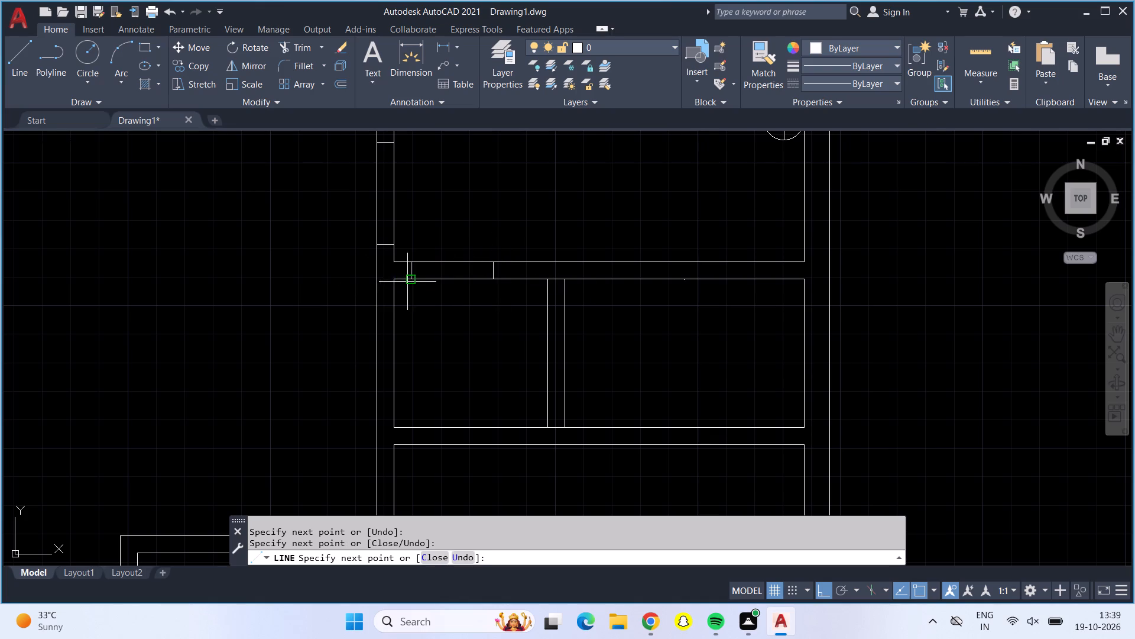
key("Return")
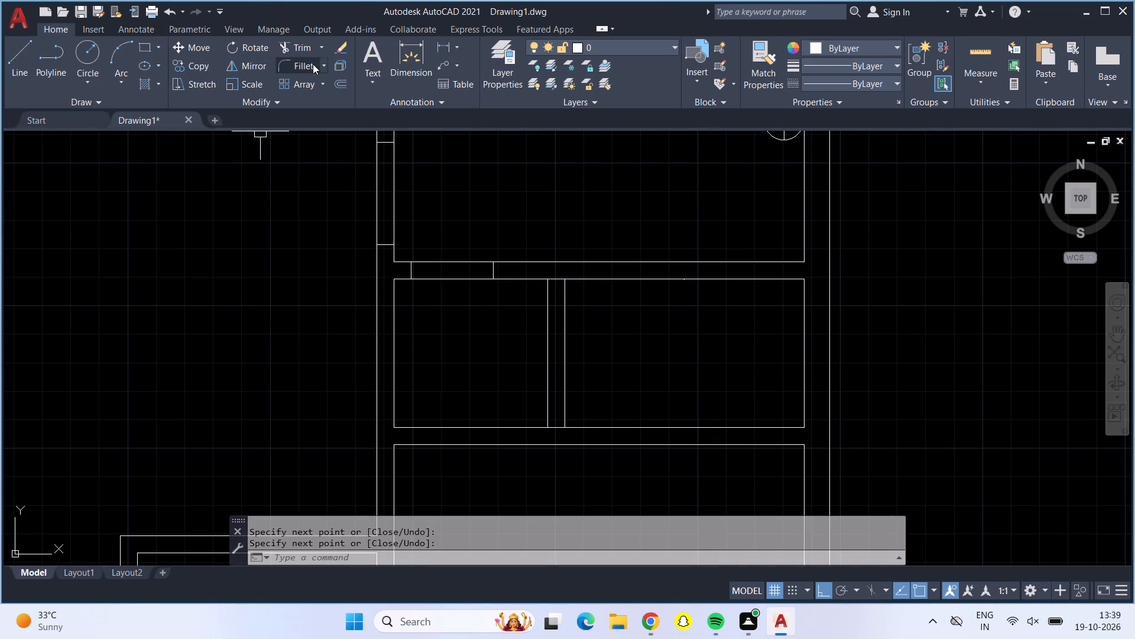
Trim away the four jamb lines left across the walls at the two closed door openings.
left_click(310, 48)
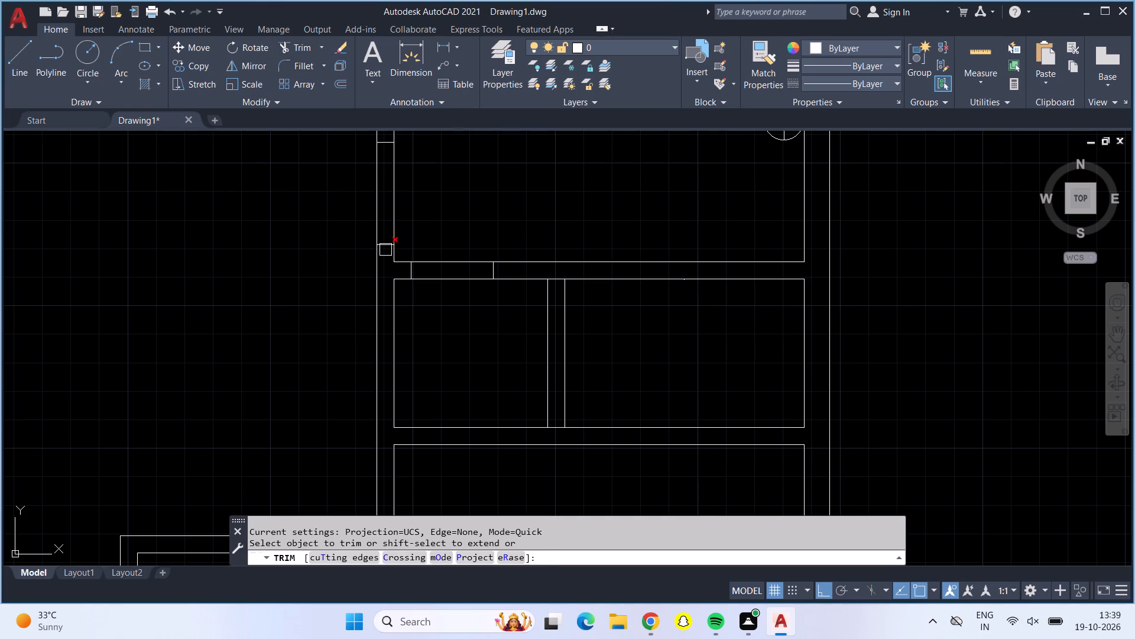
left_click(385, 250)
left_click(384, 246)
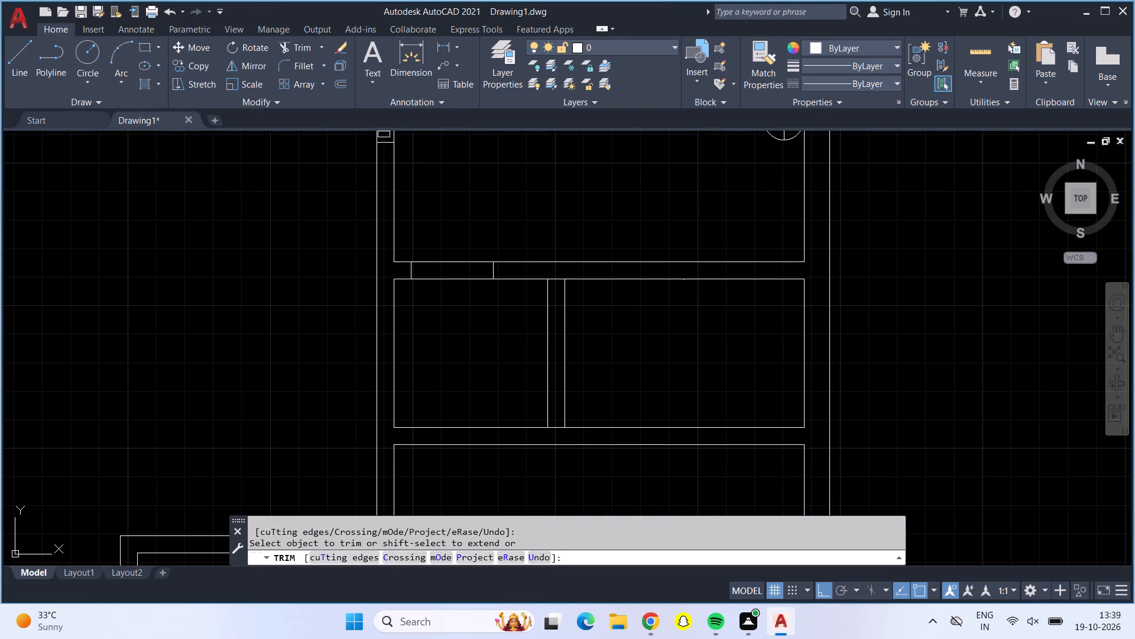
left_click(383, 145)
left_click(408, 270)
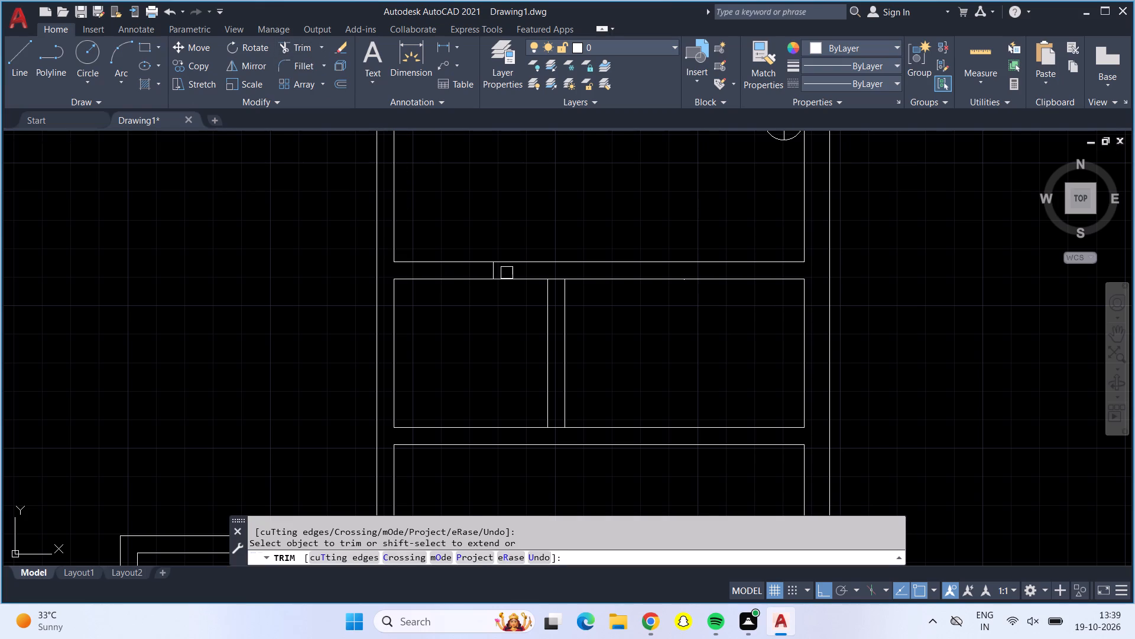
left_click(494, 269)
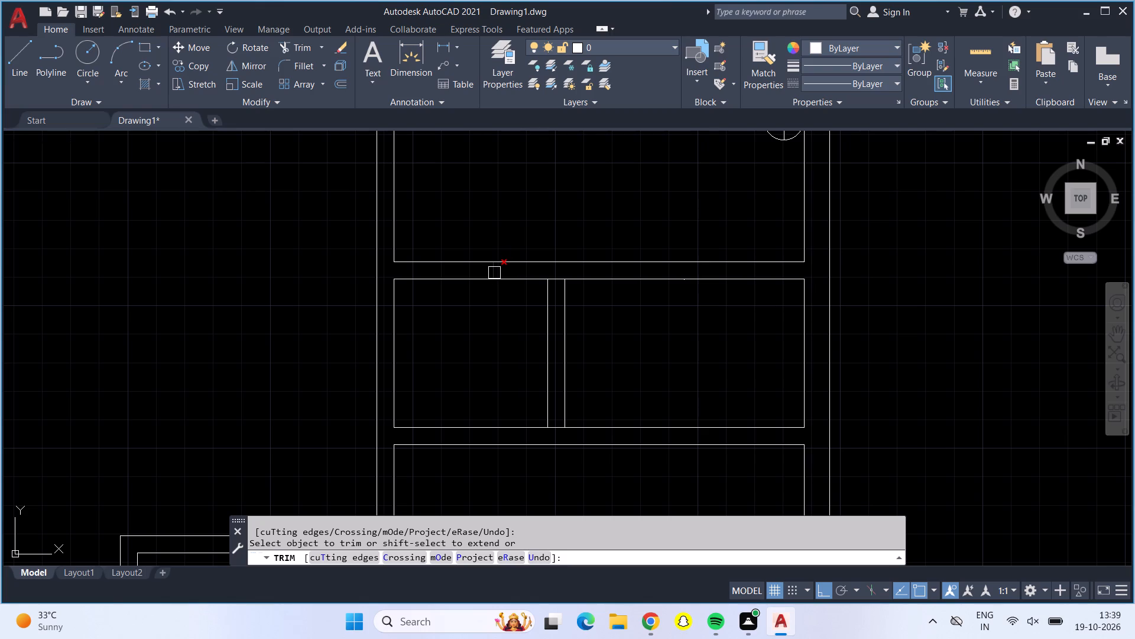
left_click(494, 273)
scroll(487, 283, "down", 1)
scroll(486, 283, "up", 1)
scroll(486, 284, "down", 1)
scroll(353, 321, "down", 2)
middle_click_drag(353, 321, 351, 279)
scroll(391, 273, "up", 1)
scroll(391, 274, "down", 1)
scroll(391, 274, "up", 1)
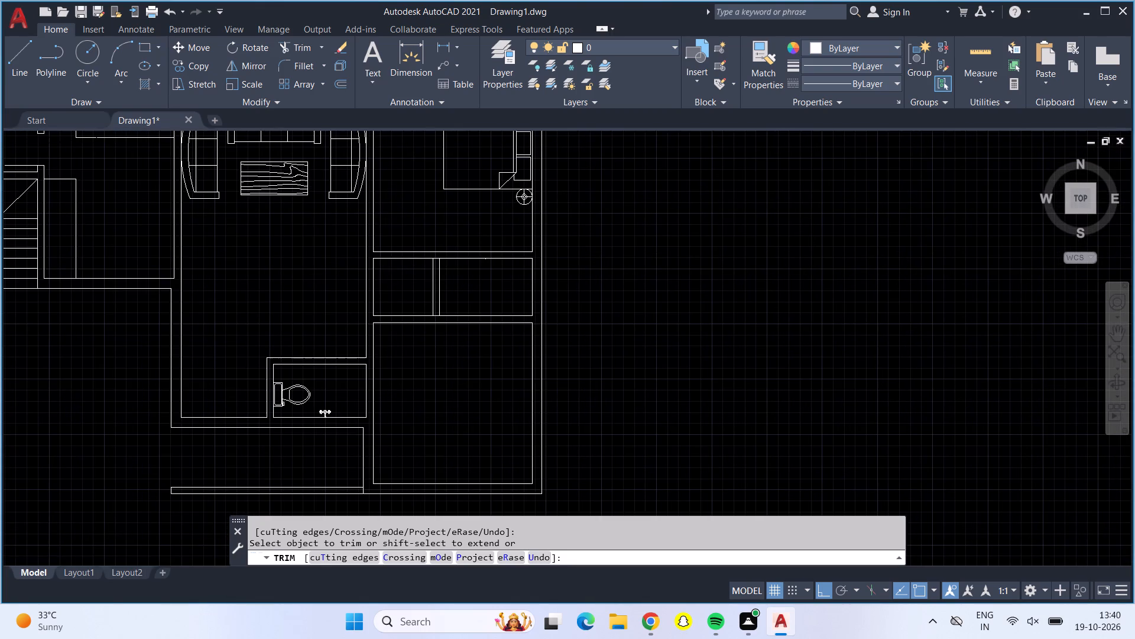
Trim away the inner face of the west wall in the compartment west of the upper bathroom's partition.
left_click(377, 283)
Draw lines extending that compartment's north and south inner wall faces west across the wall thickness to the living area.
left_click_drag(7, 63, 12, 61)
scroll(377, 270, "down", 1)
scroll(377, 270, "up", 3)
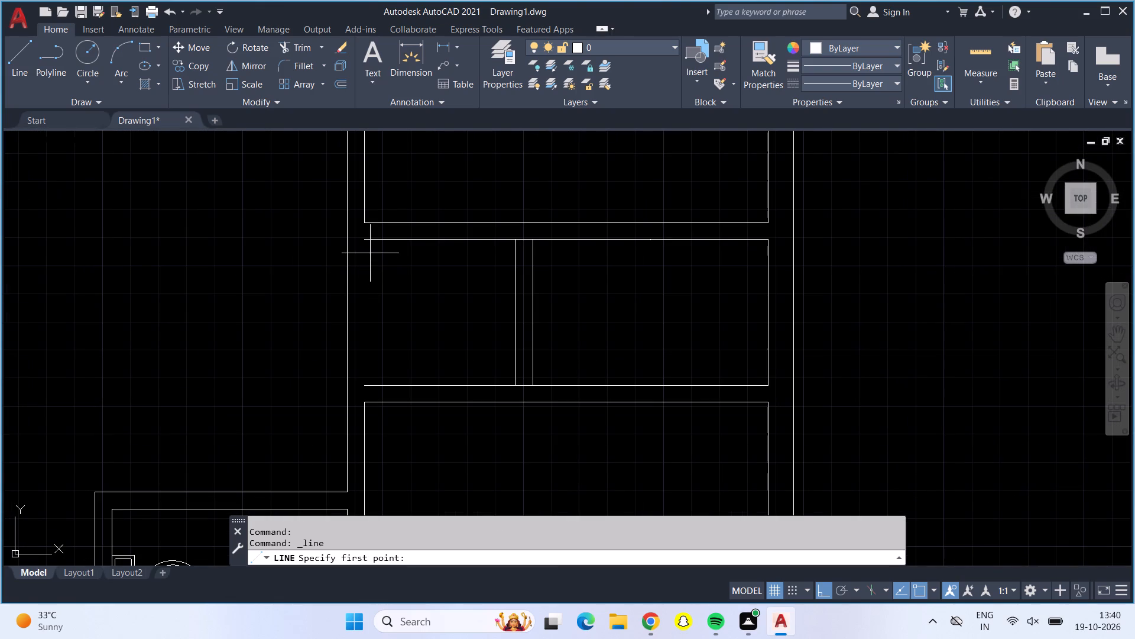
left_click(364, 241)
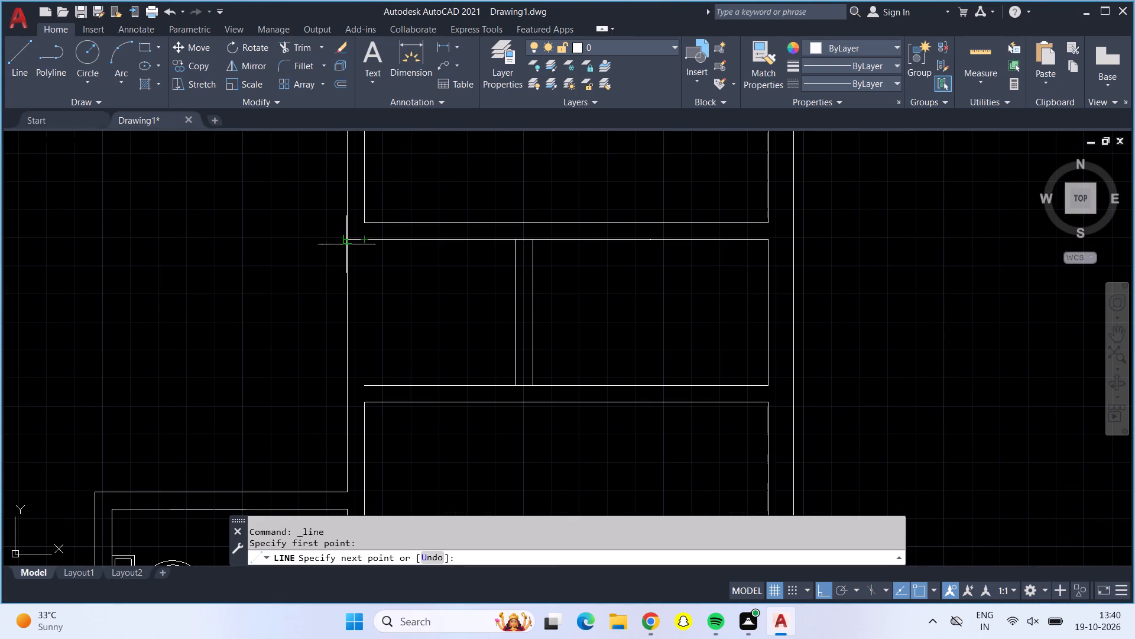
left_click(346, 238)
right_click_drag(228, 273, 217, 296)
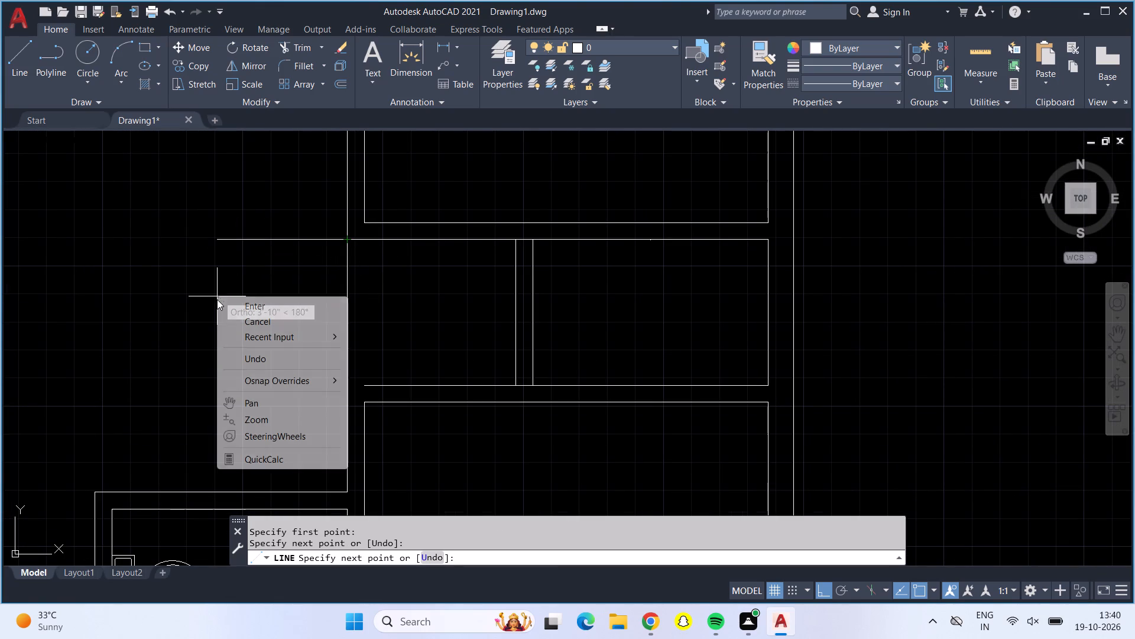
key("Return")
key("Return")
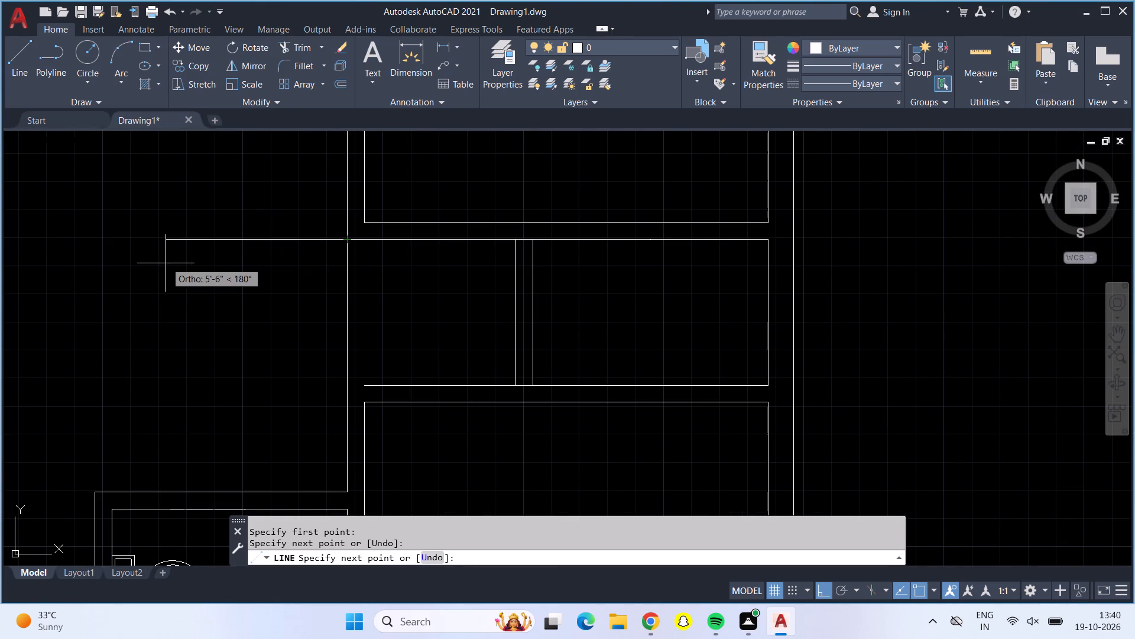
left_click(9, 62)
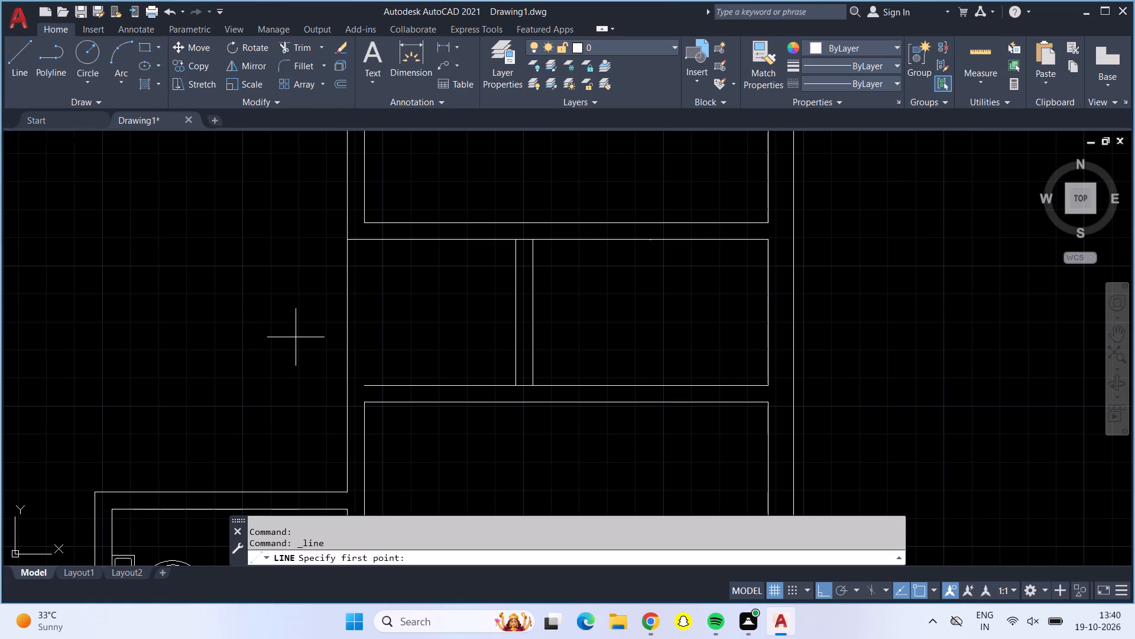
left_click(366, 390)
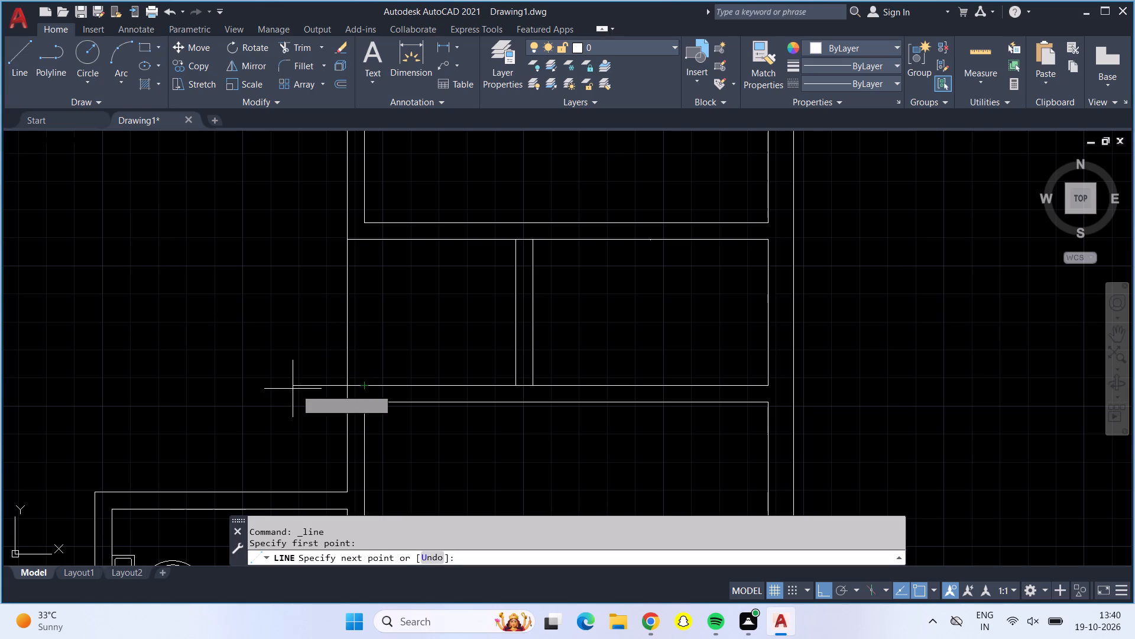
left_click(285, 389)
key("Return")
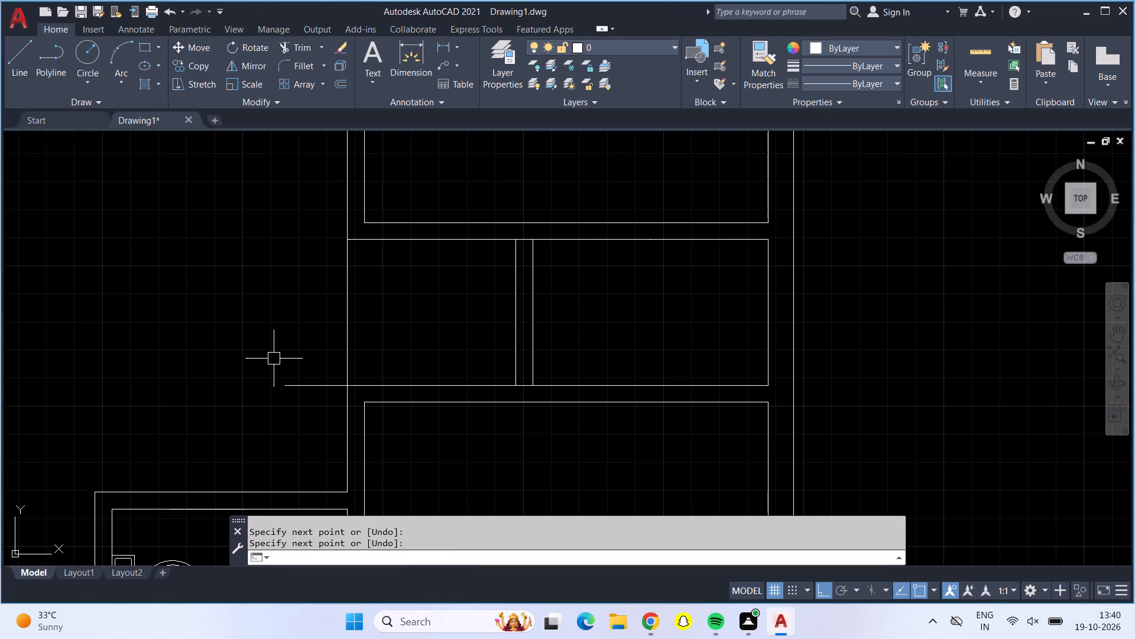
Trim the overhanging end of the south line and the living-side wall face between the two lines to open the compartment.
left_click(292, 48)
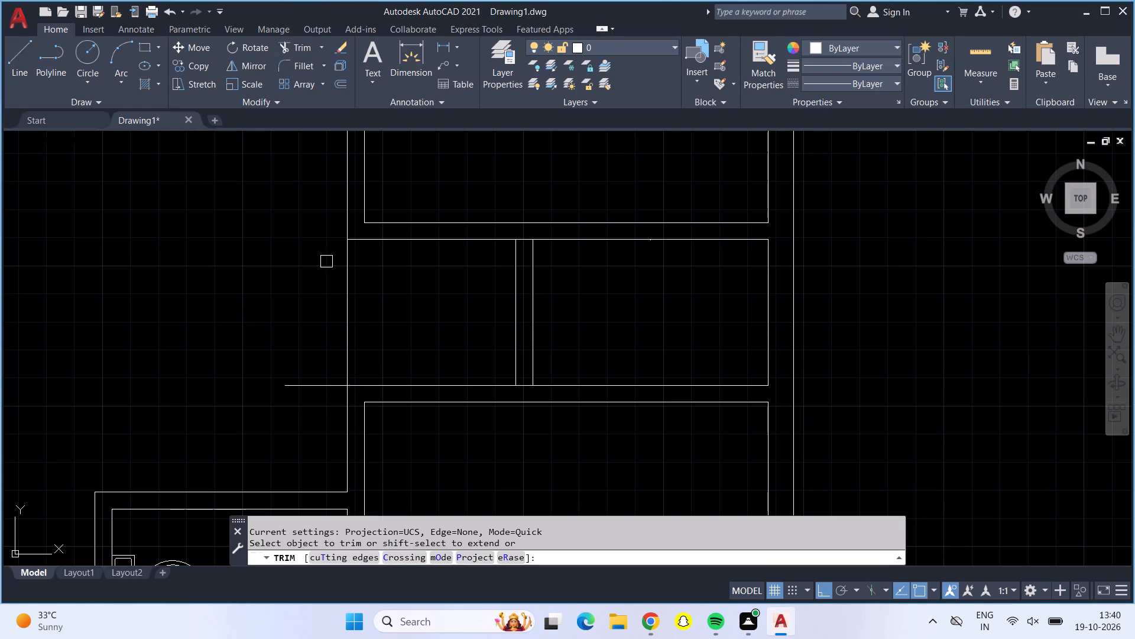
left_click(330, 388)
left_click_drag(329, 303, 350, 303)
Trim the short wall-face segments between the partition's two lines at its north and south ends.
scroll(357, 305, "down", 1)
scroll(416, 313, "down", 1)
middle_click_drag(417, 313, 415, 307)
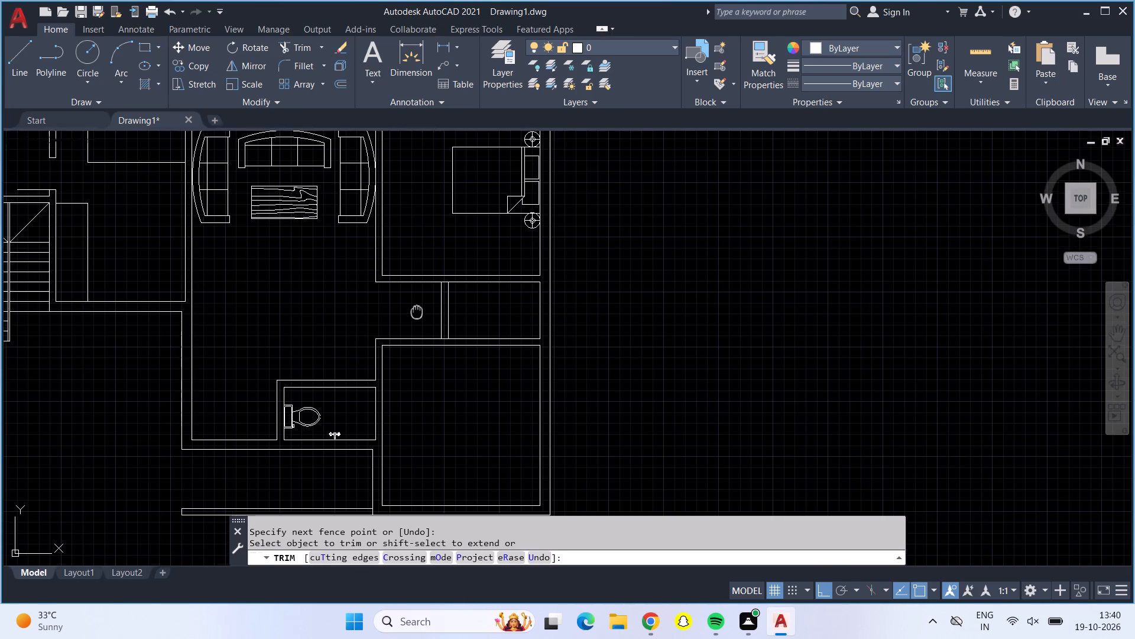
middle_click_drag(415, 307, 400, 264)
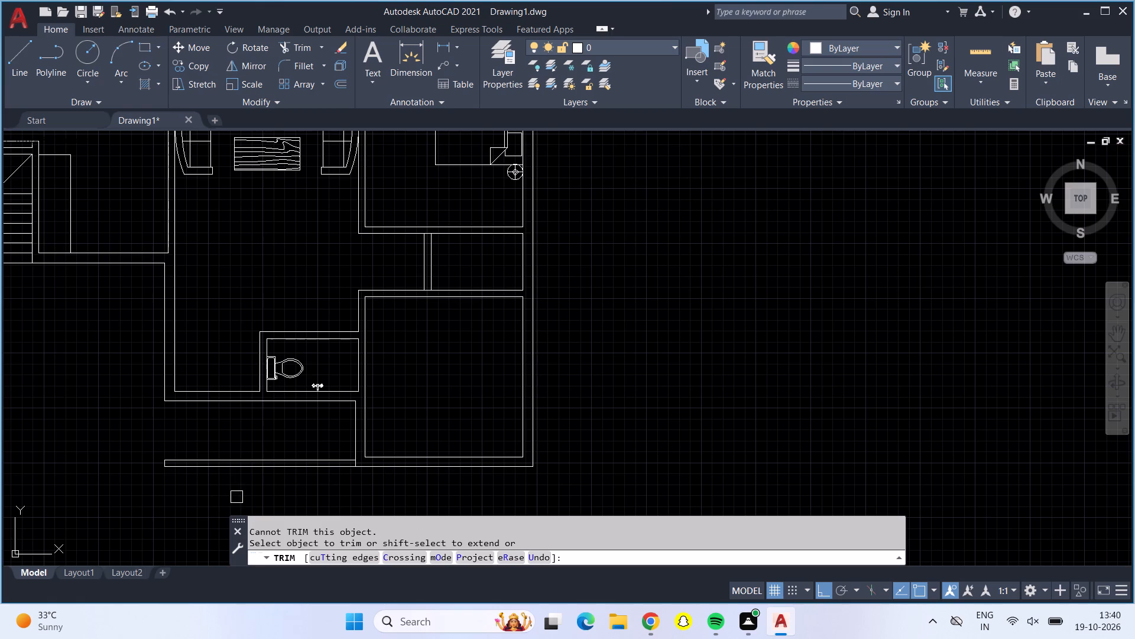
middle_click_drag(286, 256, 325, 370)
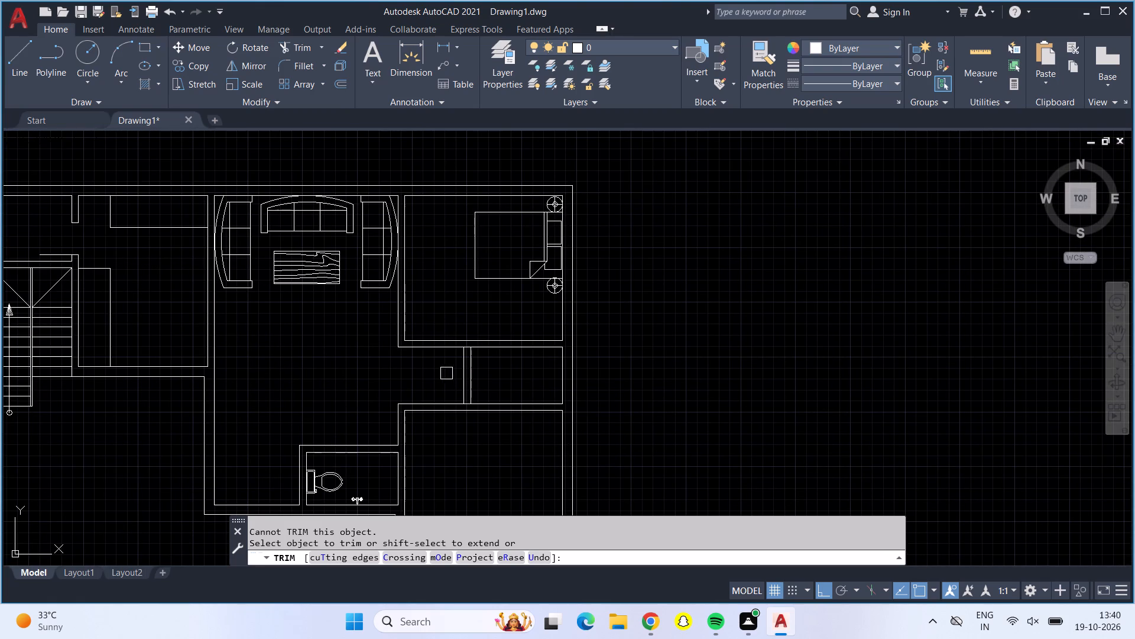
scroll(411, 412, "up", 2)
scroll(439, 370, "down", 1)
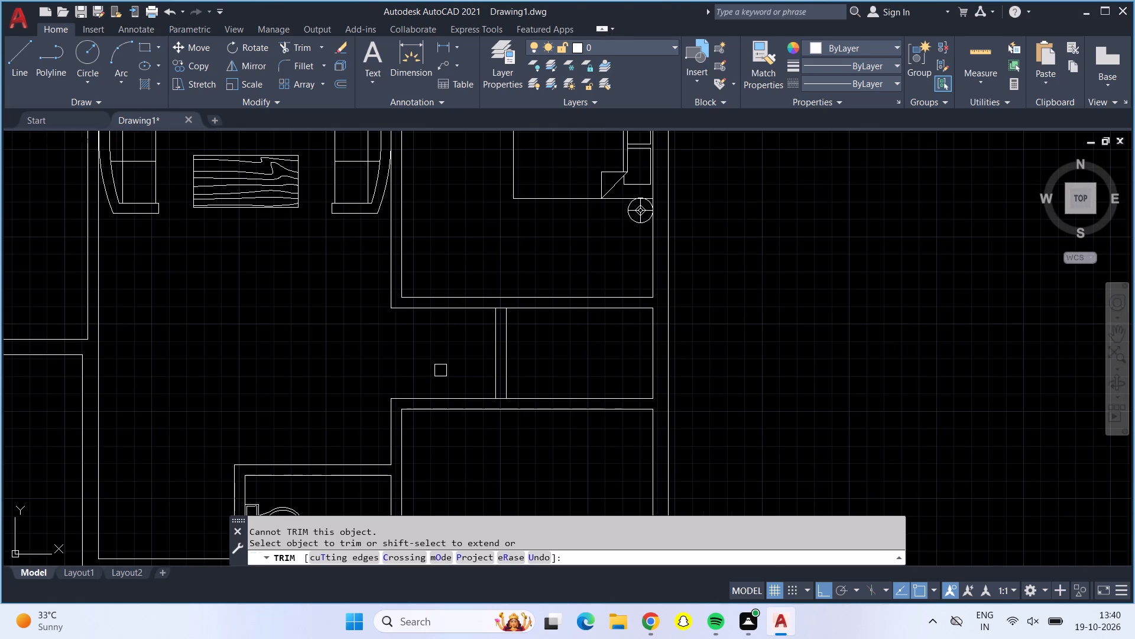
middle_click_drag(440, 370, 420, 335)
scroll(473, 283, "up", 1)
scroll(473, 283, "down", 1)
scroll(473, 283, "up", 1)
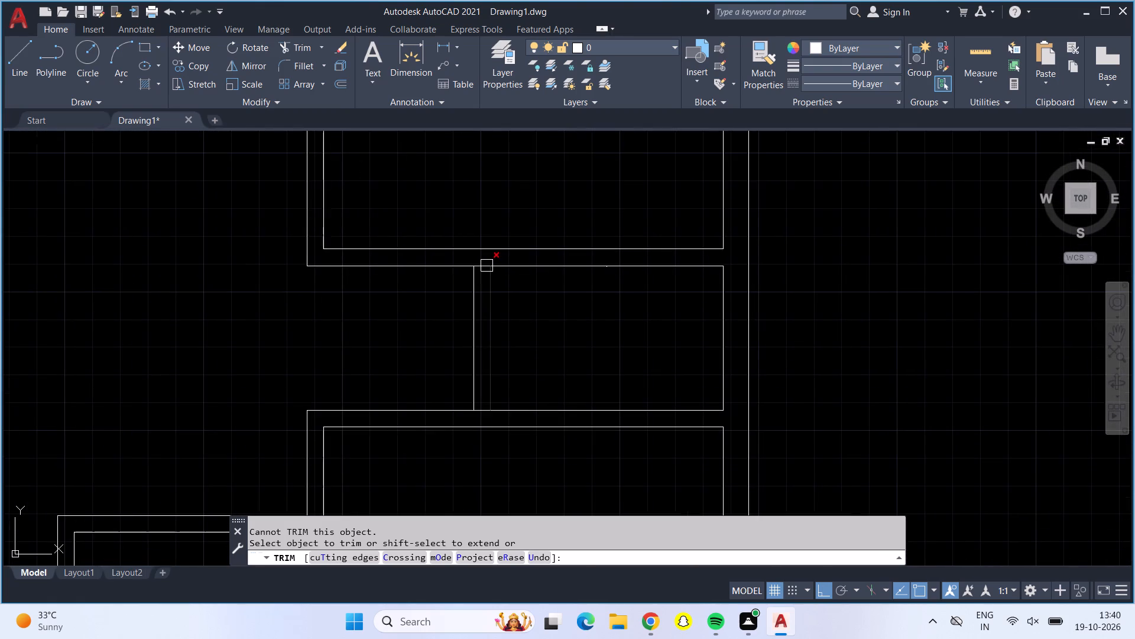
scroll(487, 266, "up", 1)
scroll(487, 266, "down", 1)
scroll(487, 266, "up", 2)
left_click(475, 264)
scroll(472, 272, "up", 1)
scroll(472, 273, "down", 2)
scroll(553, 364, "down", 1)
middle_click_drag(554, 365, 502, 241)
scroll(442, 325, "up", 5)
left_click(470, 309)
Review the opened recess, the partition junctions and the overall floor plan layout.
scroll(470, 309, "down", 1)
scroll(470, 309, "up", 1)
scroll(470, 309, "down", 1)
scroll(431, 294, "up", 1)
scroll(431, 294, "down", 3)
scroll(422, 288, "up", 1)
scroll(422, 288, "down", 2)
middle_click_drag(374, 250, 374, 251)
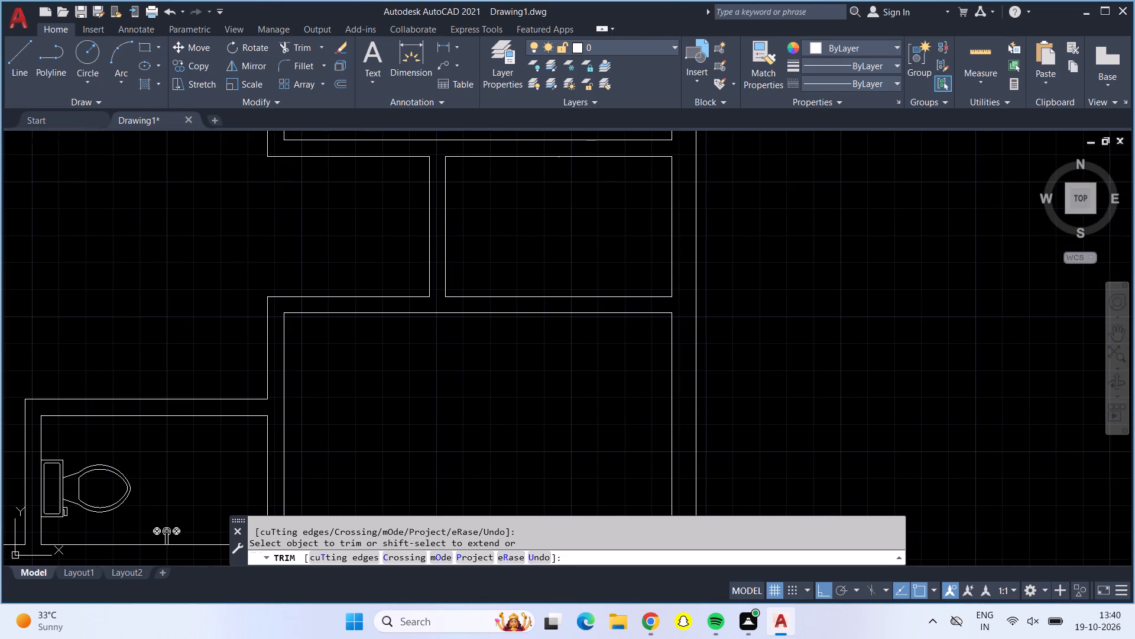
middle_click_drag(374, 251, 447, 442)
scroll(455, 440, "down", 1)
middle_click_drag(463, 437, 463, 382)
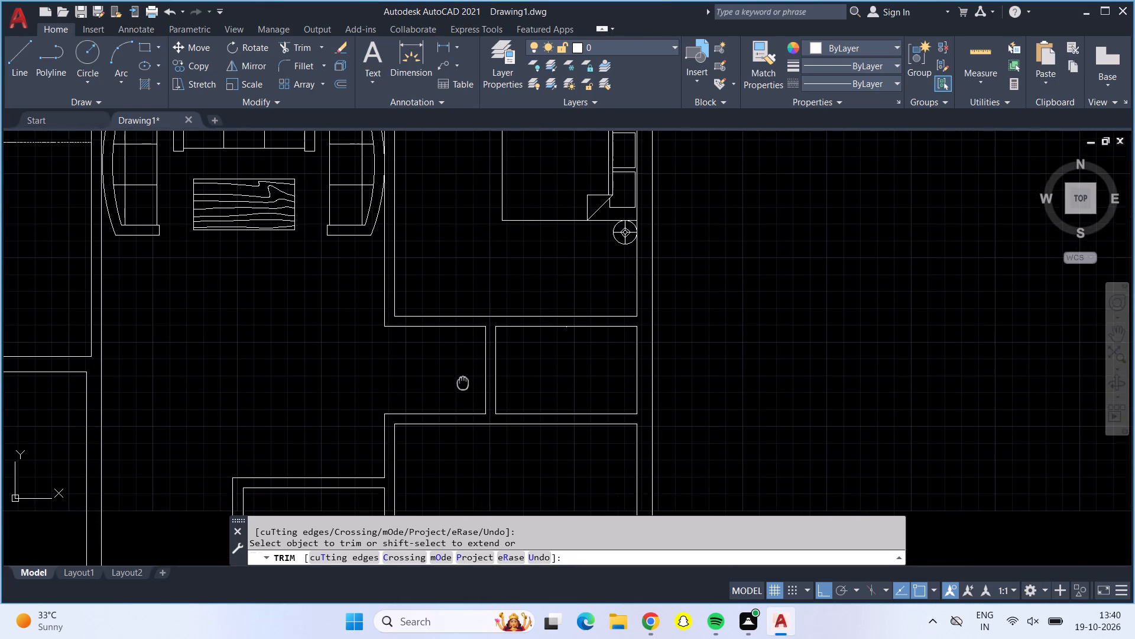
middle_click_drag(463, 382, 462, 302)
middle_click_drag(456, 273, 469, 335)
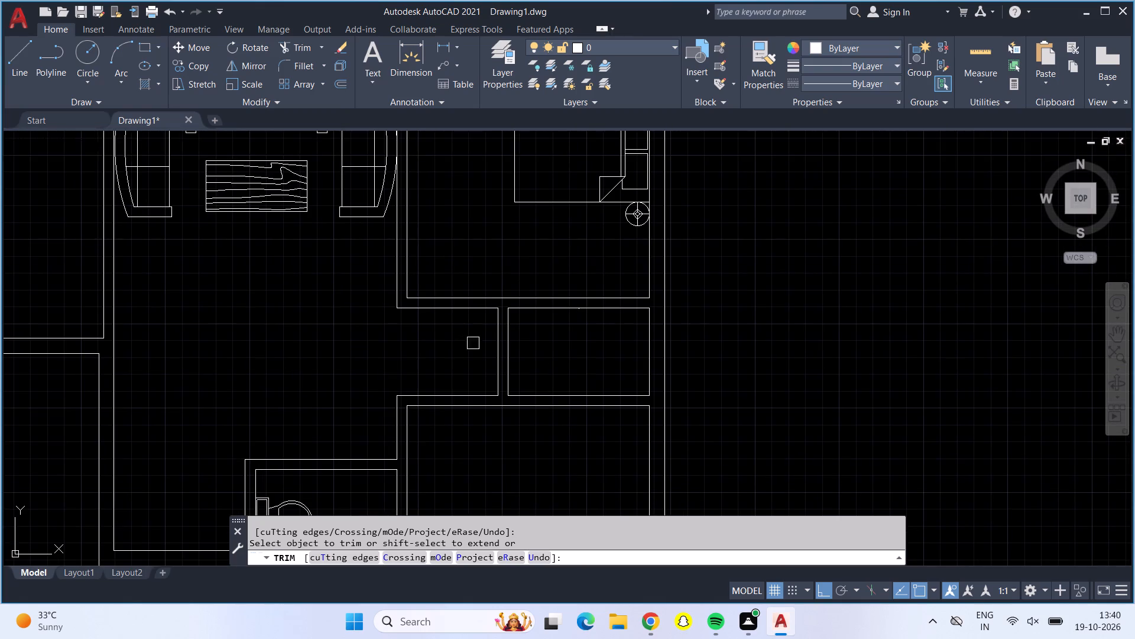
scroll(471, 348, "down", 1)
middle_click_drag(469, 349, 464, 314)
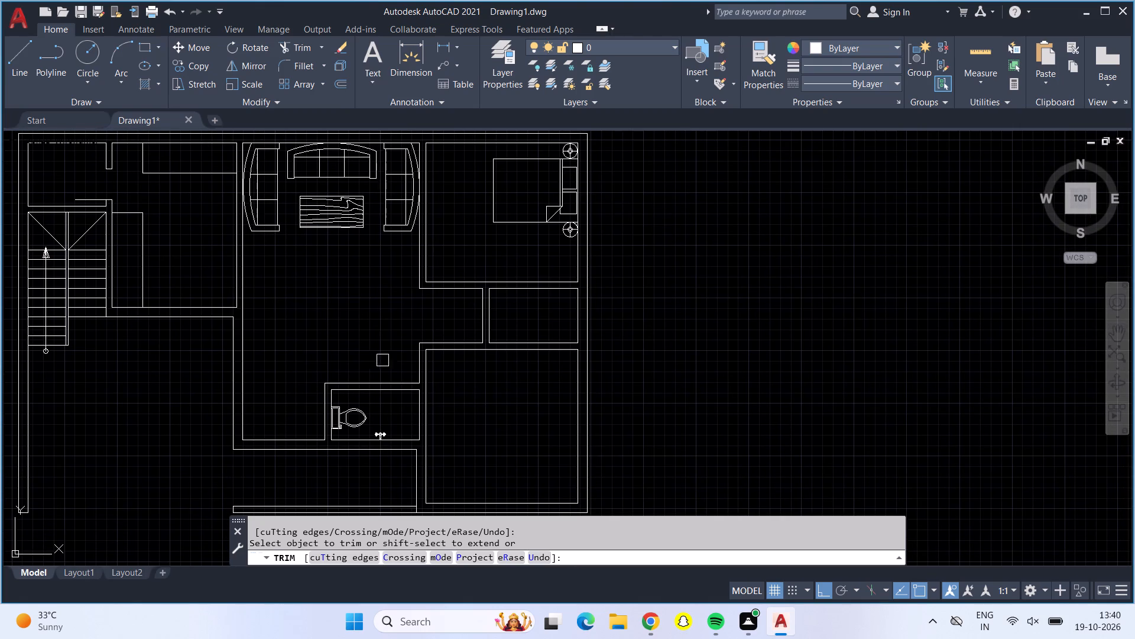
middle_click_drag(497, 438, 490, 369)
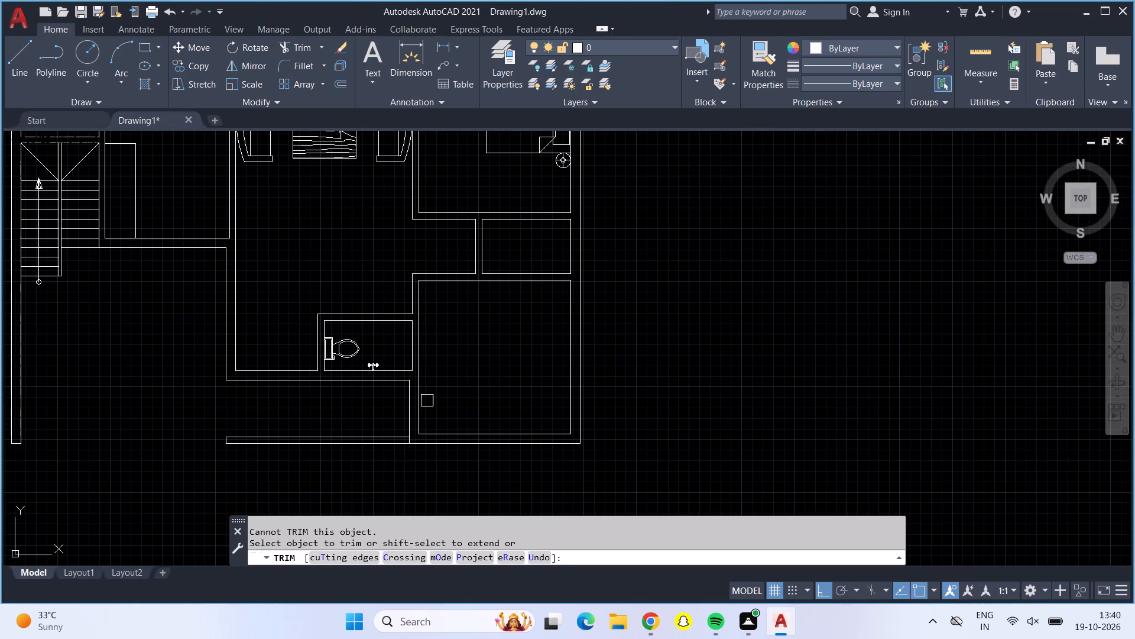
scroll(402, 443, "down", 1)
middle_click_drag(476, 382, 489, 382)
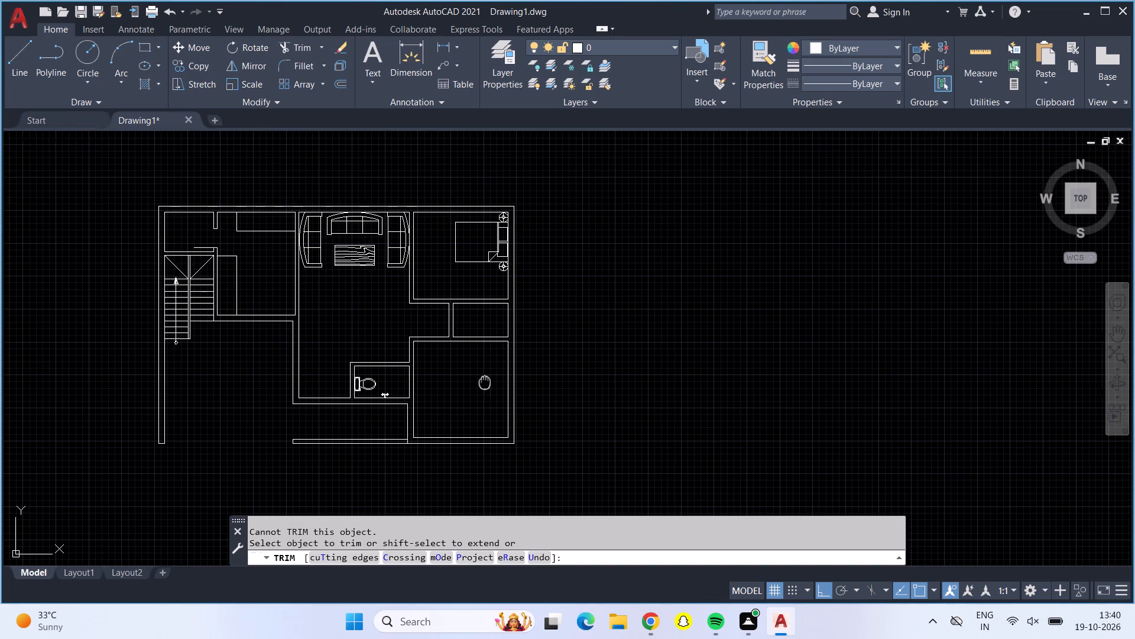
middle_click_drag(489, 382, 533, 388)
key("Escape")
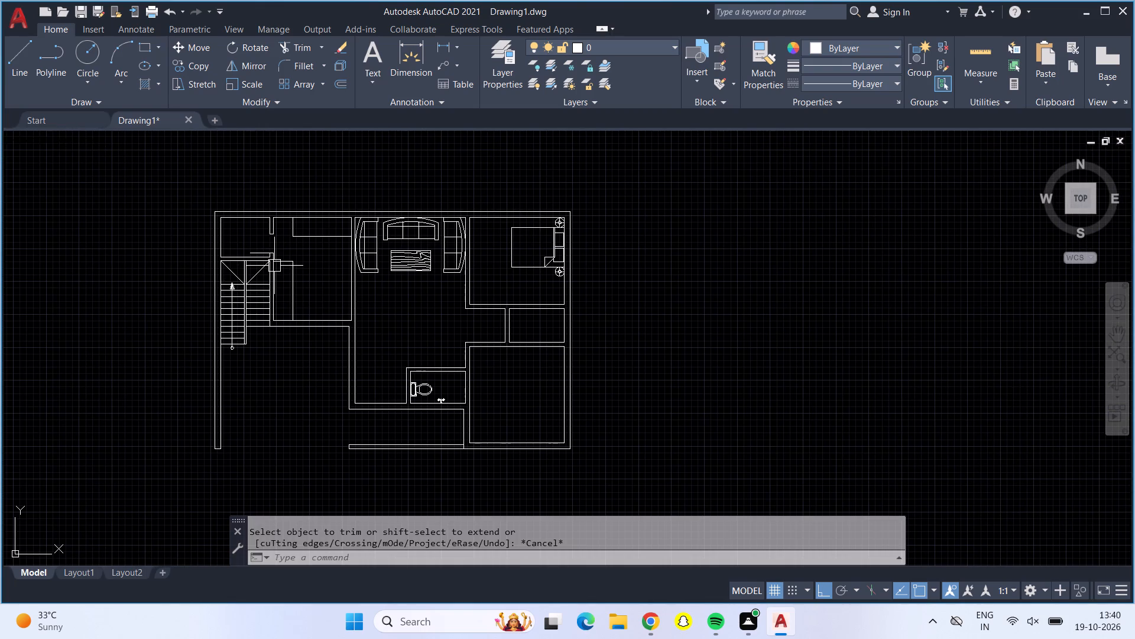
Outline a 4' wide opening in the living area's west wall, starting 1' north of the adjoining counter-lined room's southeast corner.
scroll(360, 243, "up", 2)
left_click(368, 227)
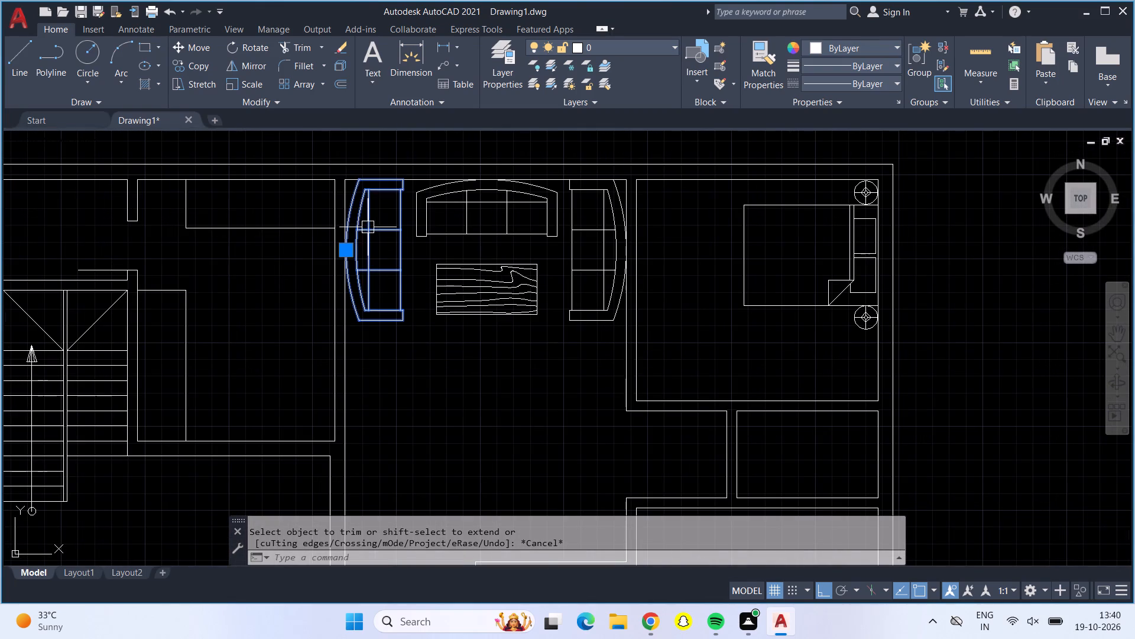
key("Escape")
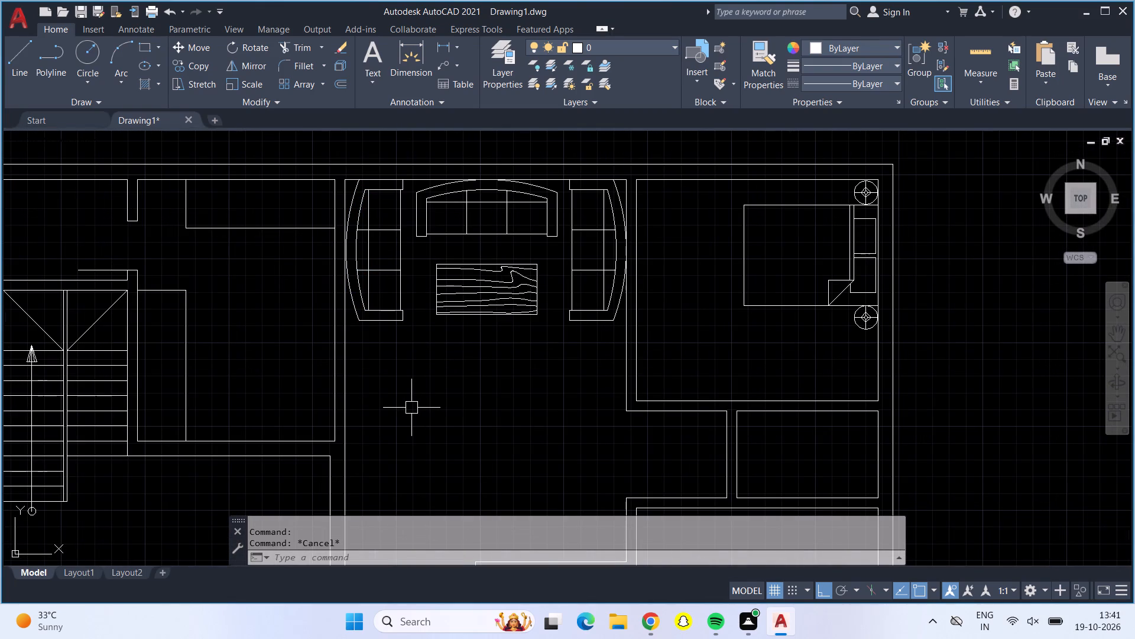
left_click(14, 62)
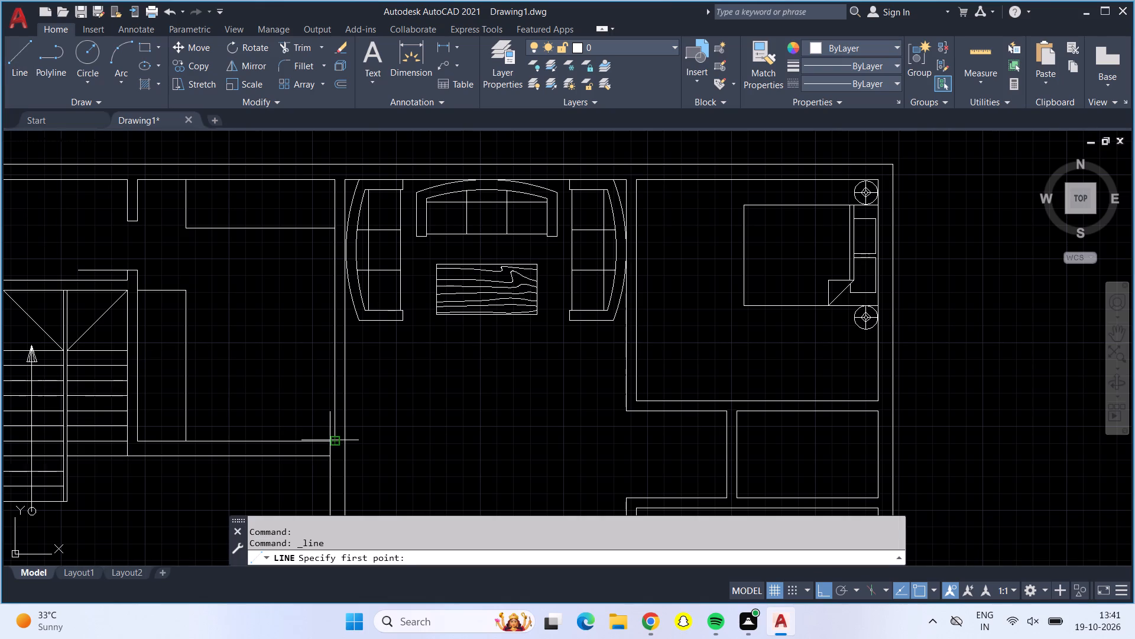
left_click(331, 440)
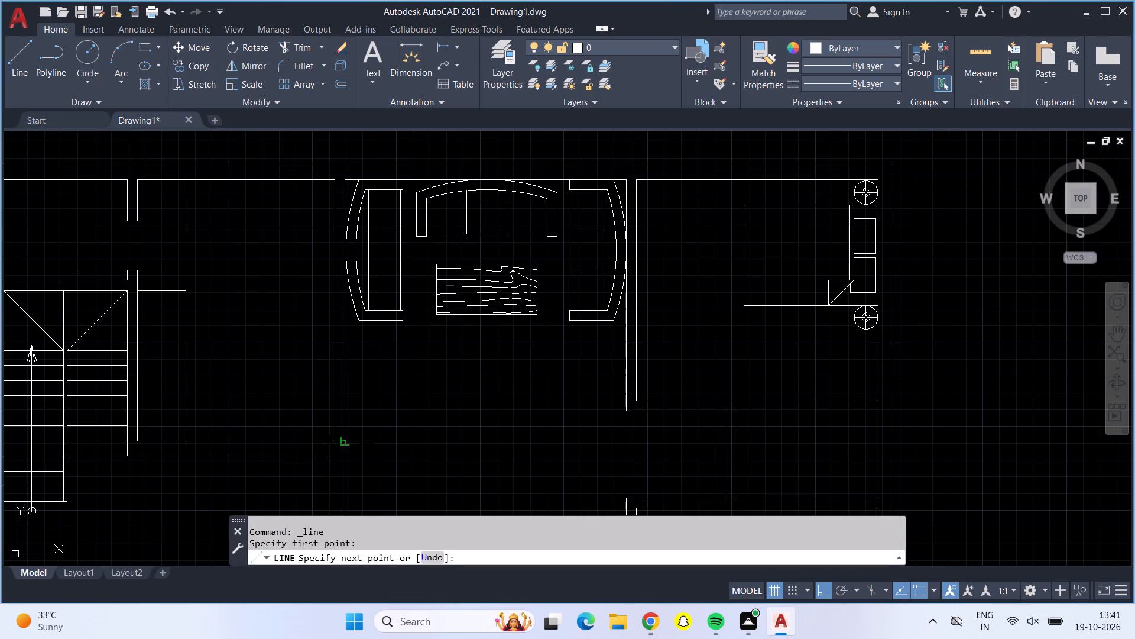
key("6")
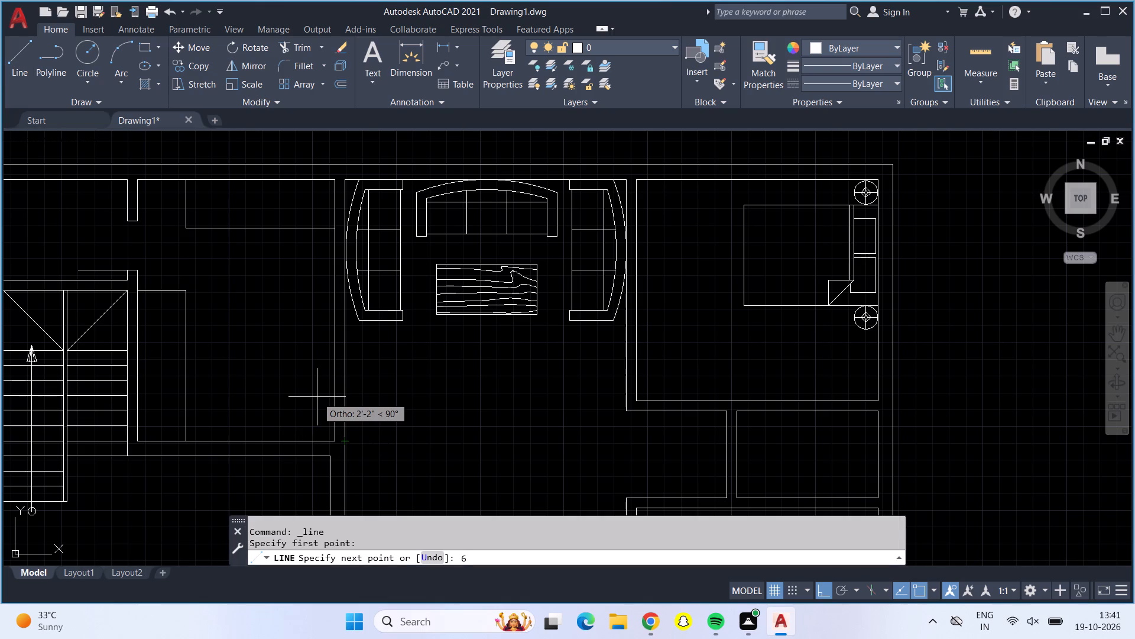
key("BackSpace")
type("1'")
key("Return")
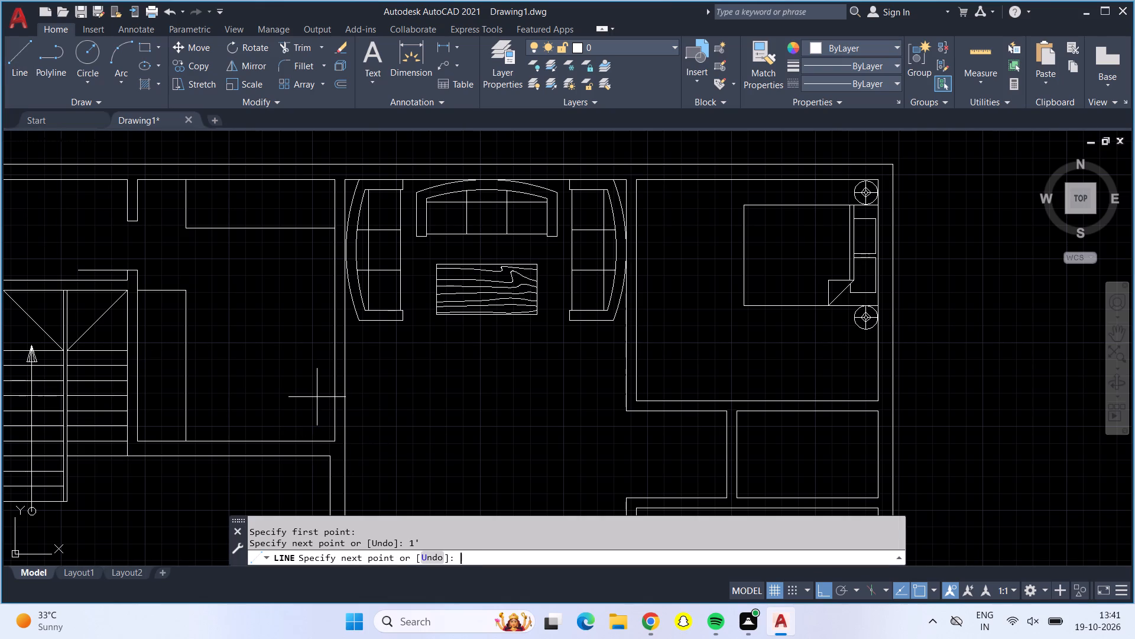
left_click(345, 421)
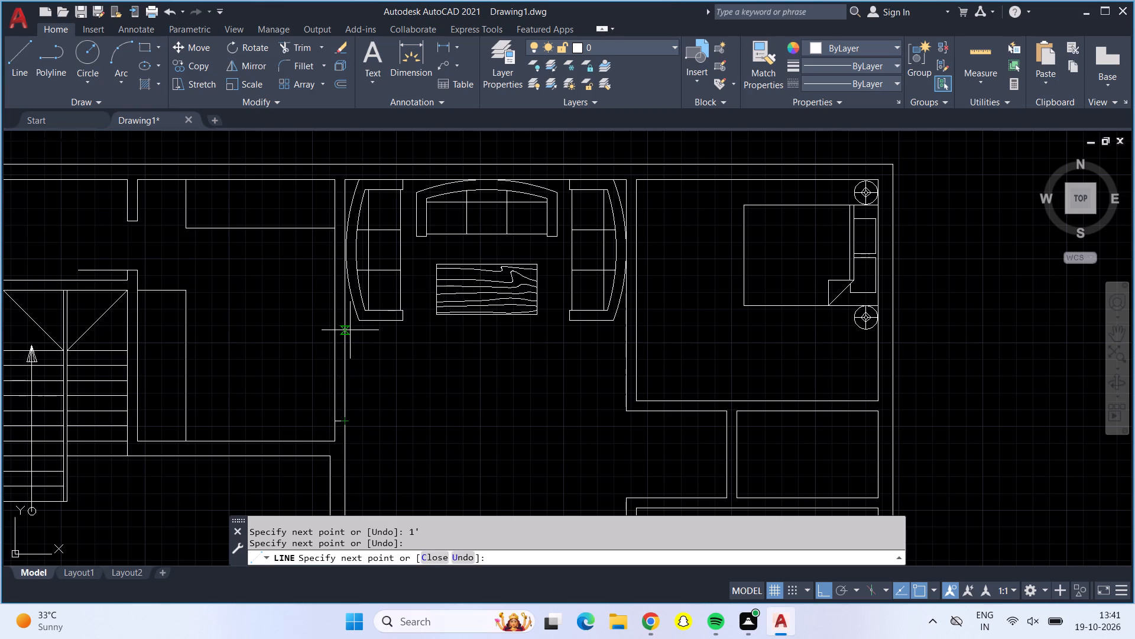
type("4'")
key("Return")
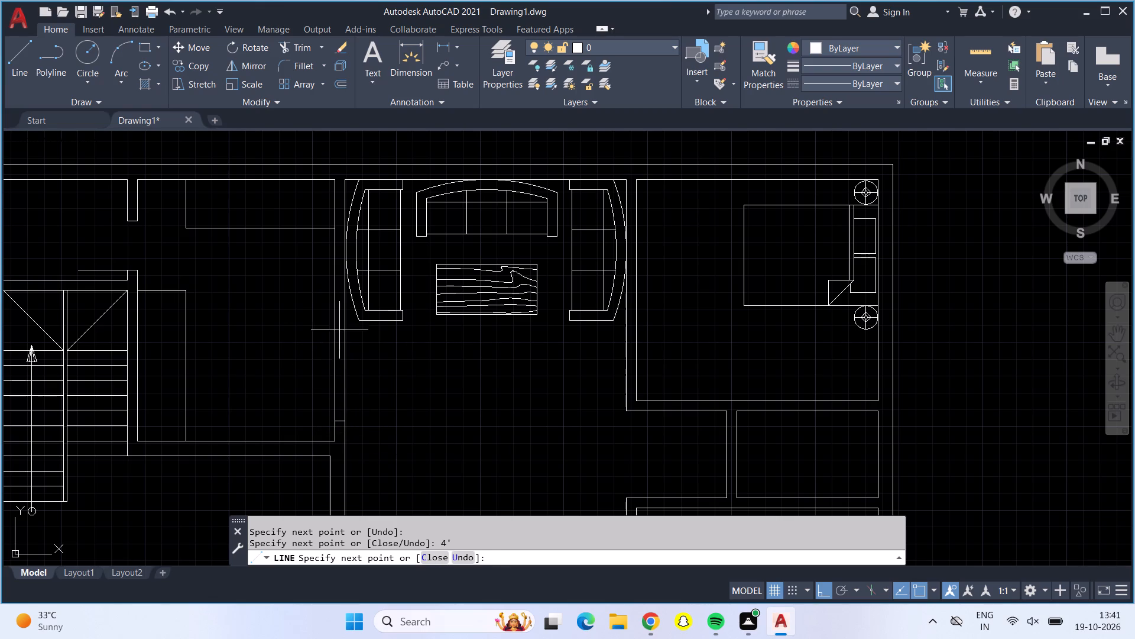
left_click(335, 342)
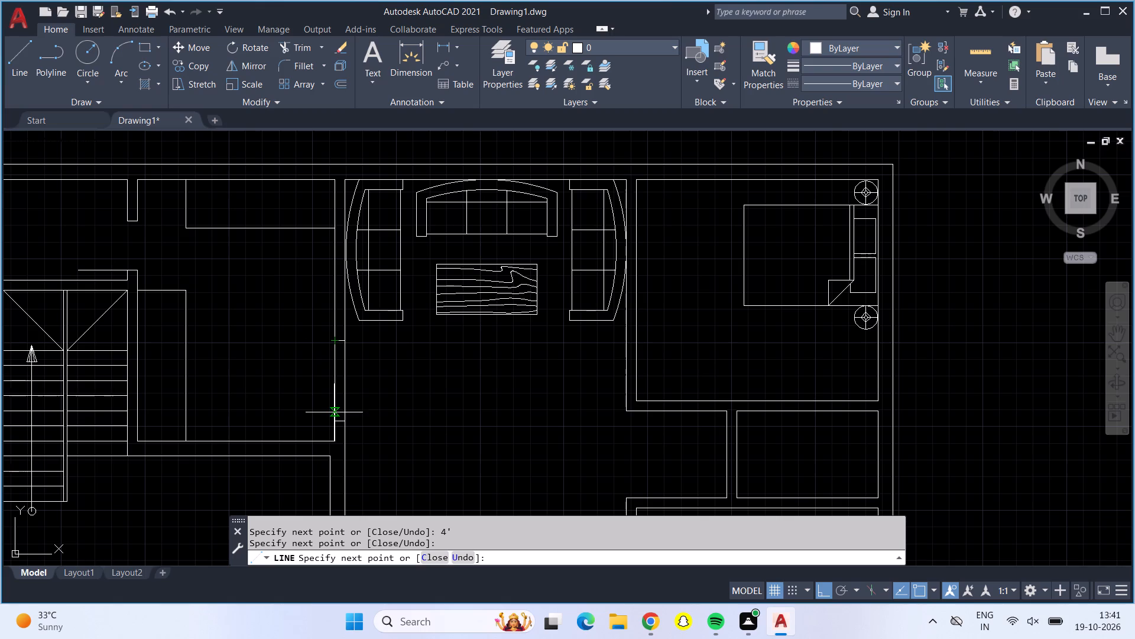
left_click(336, 422)
key("Return")
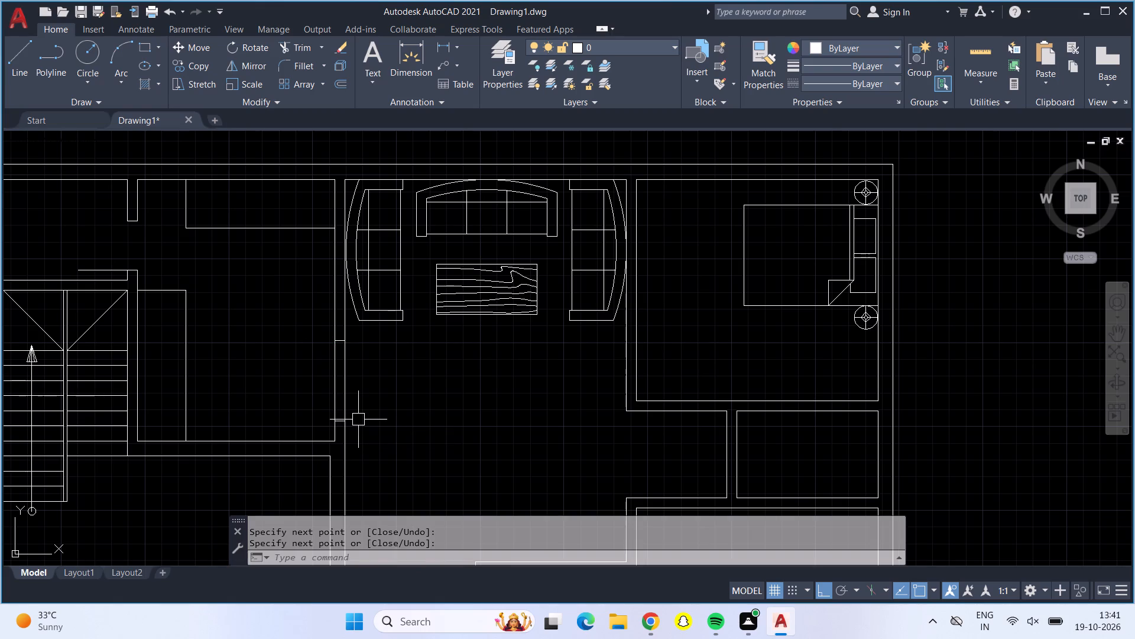
Trim both wall faces between the two jamb lines to clear the opening in the living area's west wall.
left_click_drag(290, 44, 290, 63)
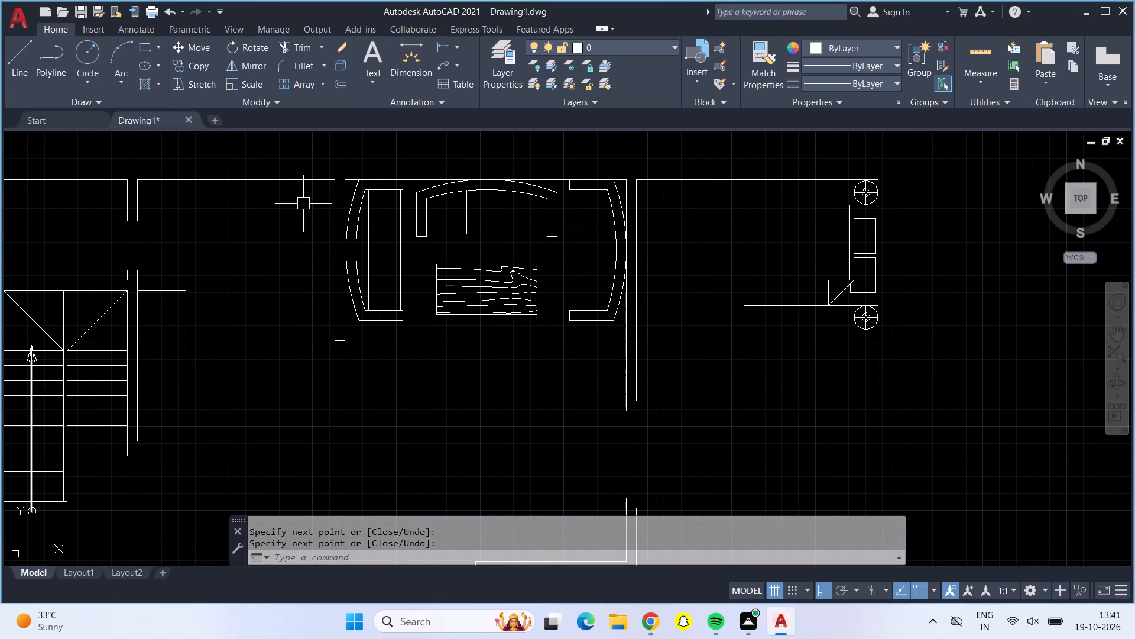
left_click(289, 366)
key("Return")
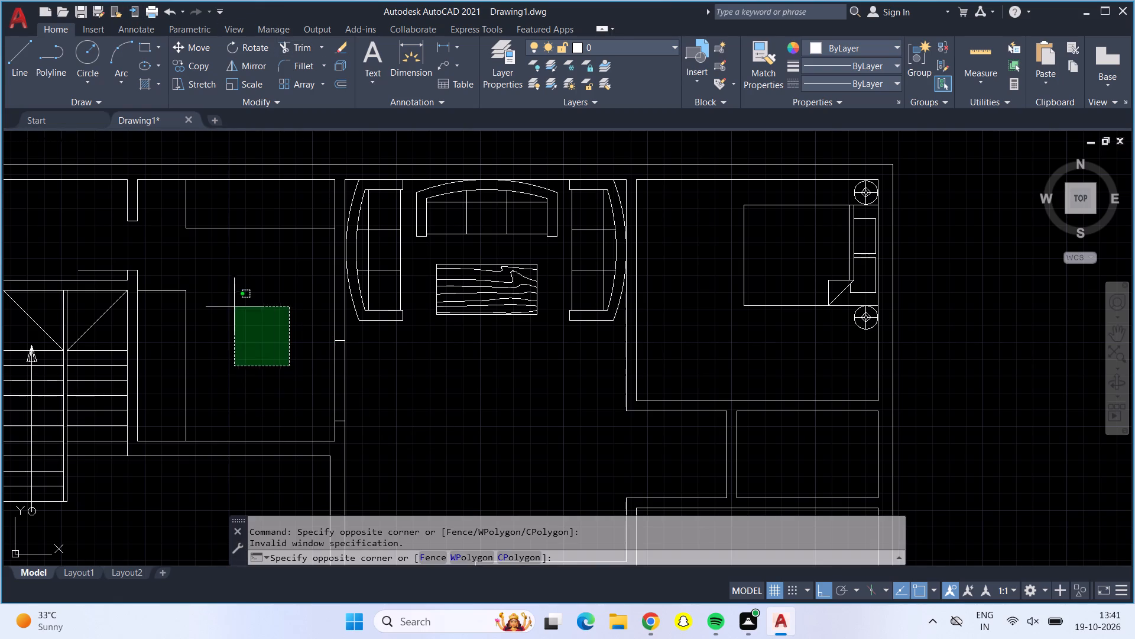
left_click(291, 388)
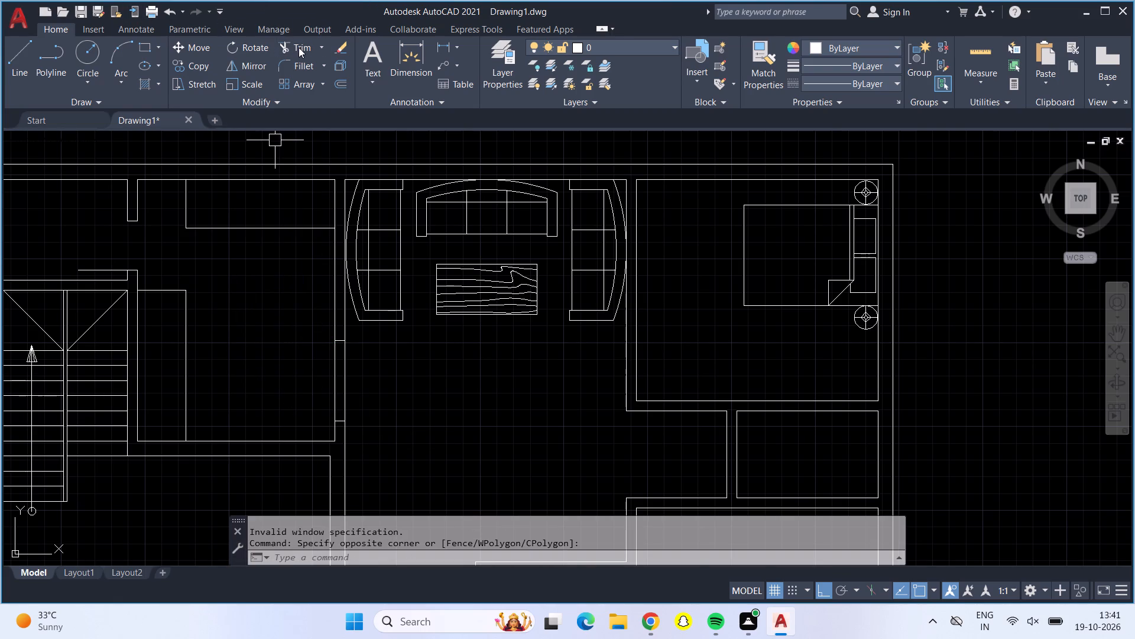
left_click(299, 47)
left_click_drag(317, 381, 377, 381)
left_click(0, 66)
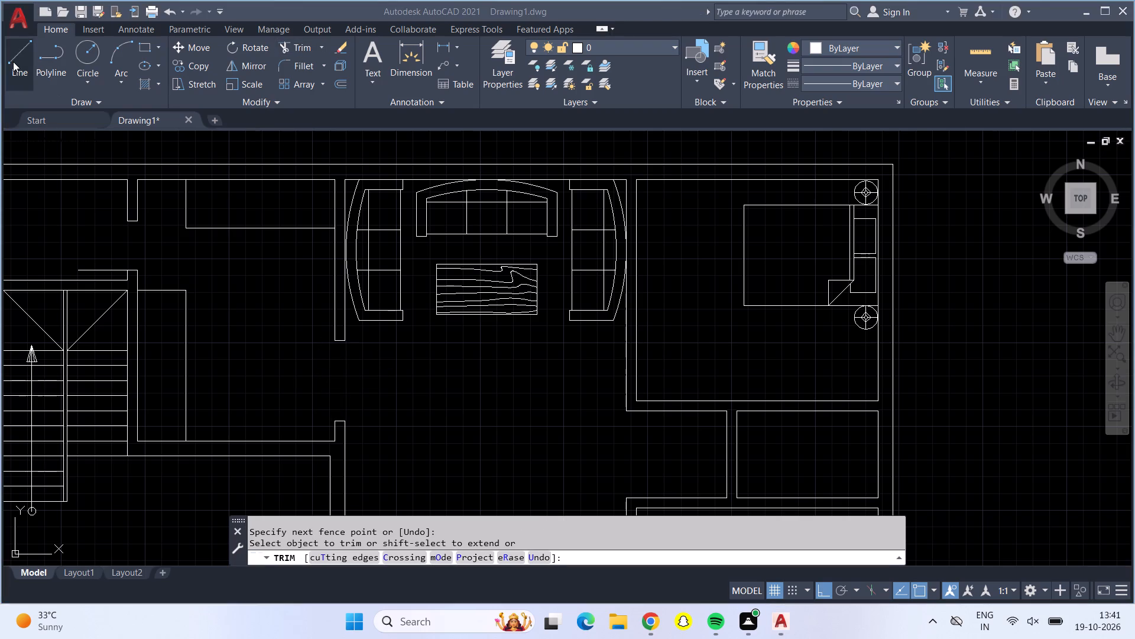
Draw crossing diagonal lines between the jamb corners of the opening in the living area's west wall.
left_click(13, 62)
key("Escape")
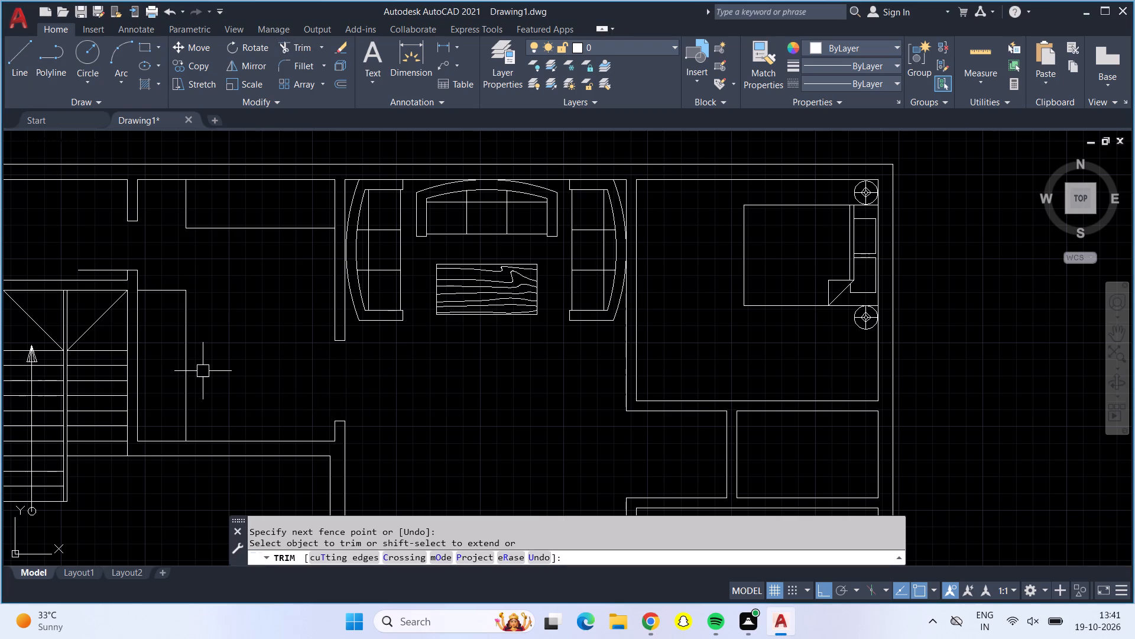
left_click(25, 72)
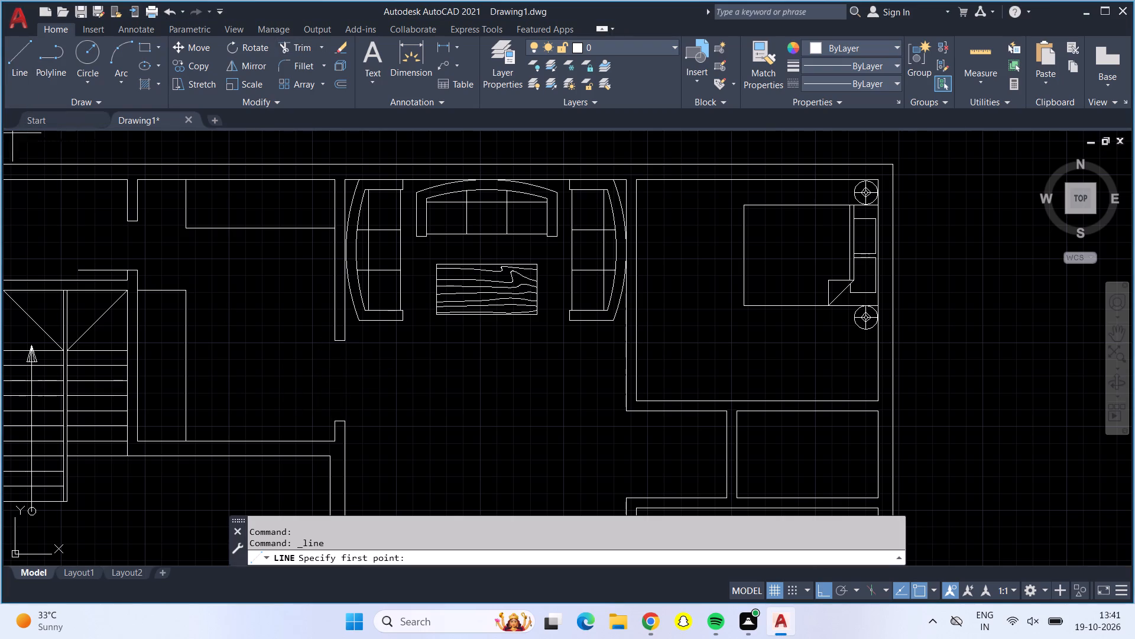
scroll(348, 446, "up", 3)
left_click(301, 343)
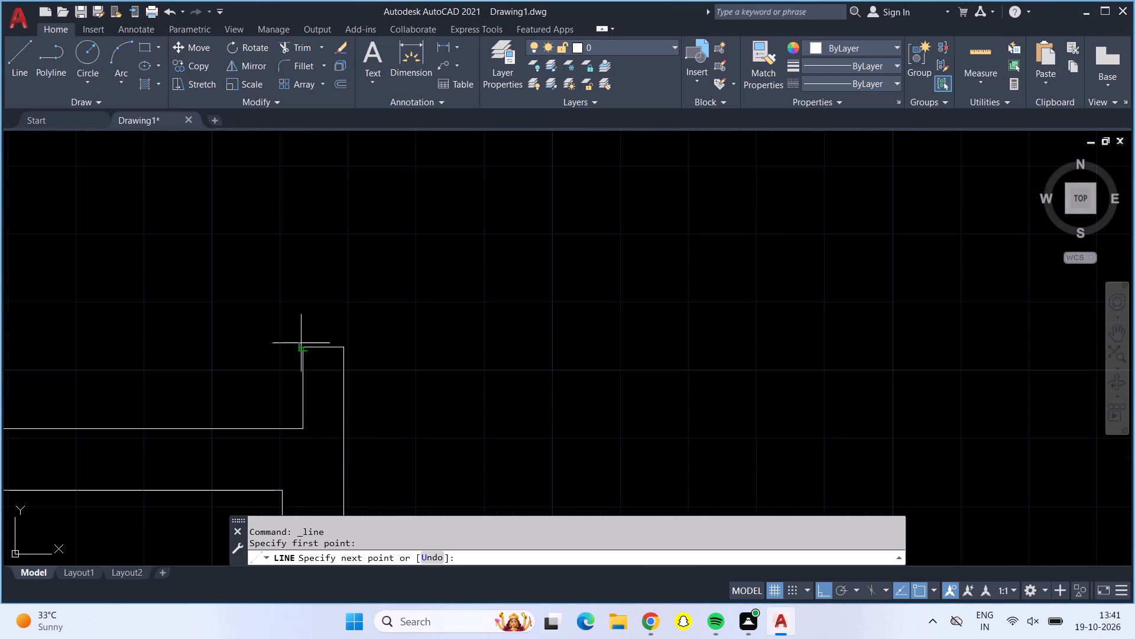
scroll(317, 298, "down", 1)
scroll(317, 298, "up", 1)
middle_click_drag(317, 298, 294, 575)
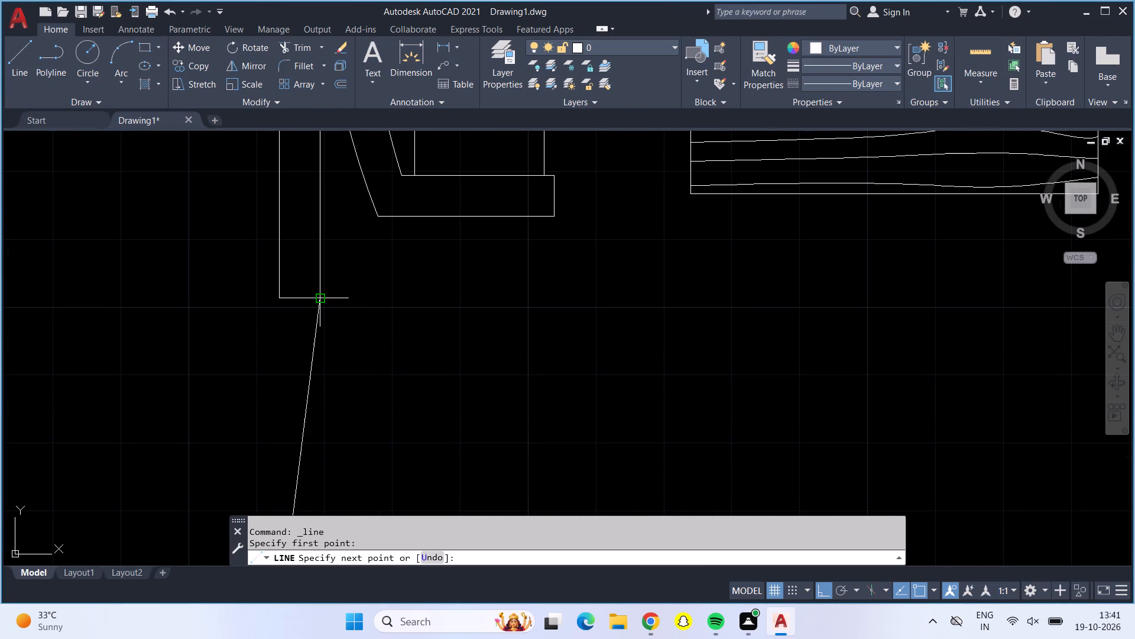
left_click(319, 297)
left_click(280, 299)
scroll(286, 331, "down", 2)
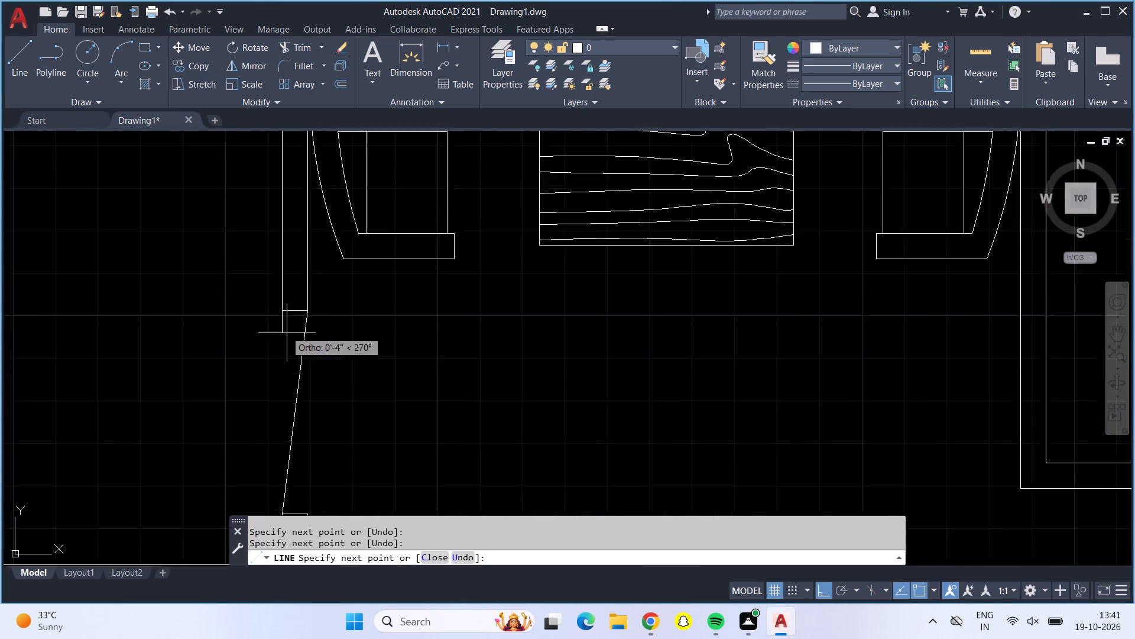
scroll(287, 338, "down", 1)
scroll(294, 412, "up", 5)
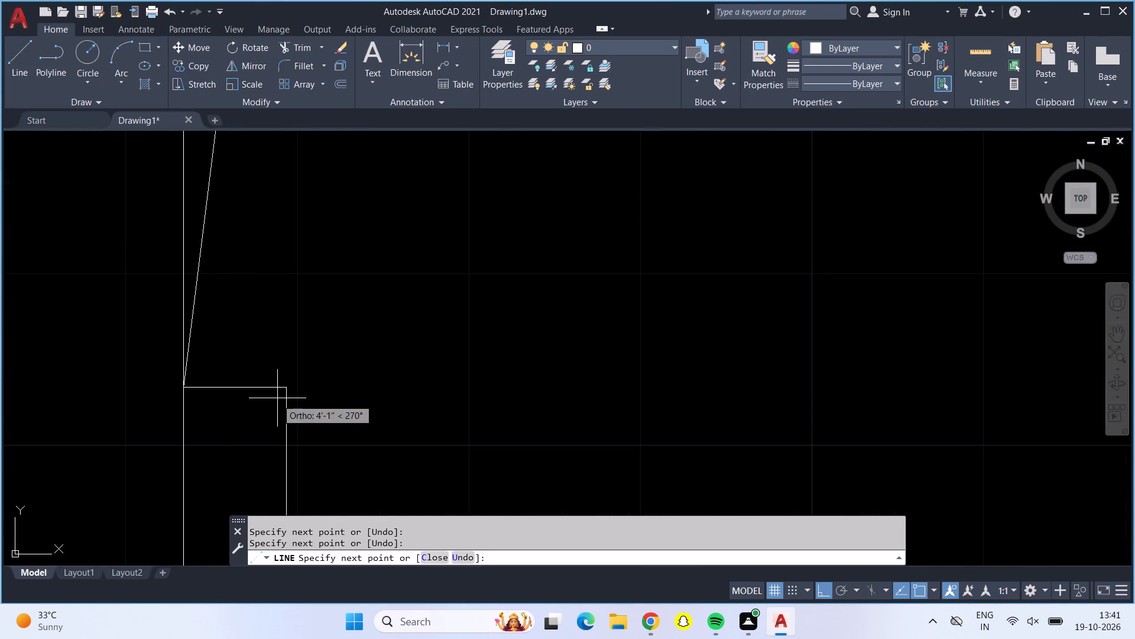
left_click(290, 385)
key("Return")
Inspect the crossed opening and its position within the surrounding floor plan.
scroll(289, 393, "down", 1)
scroll(293, 385, "up", 1)
scroll(293, 385, "down", 1)
scroll(293, 385, "up", 1)
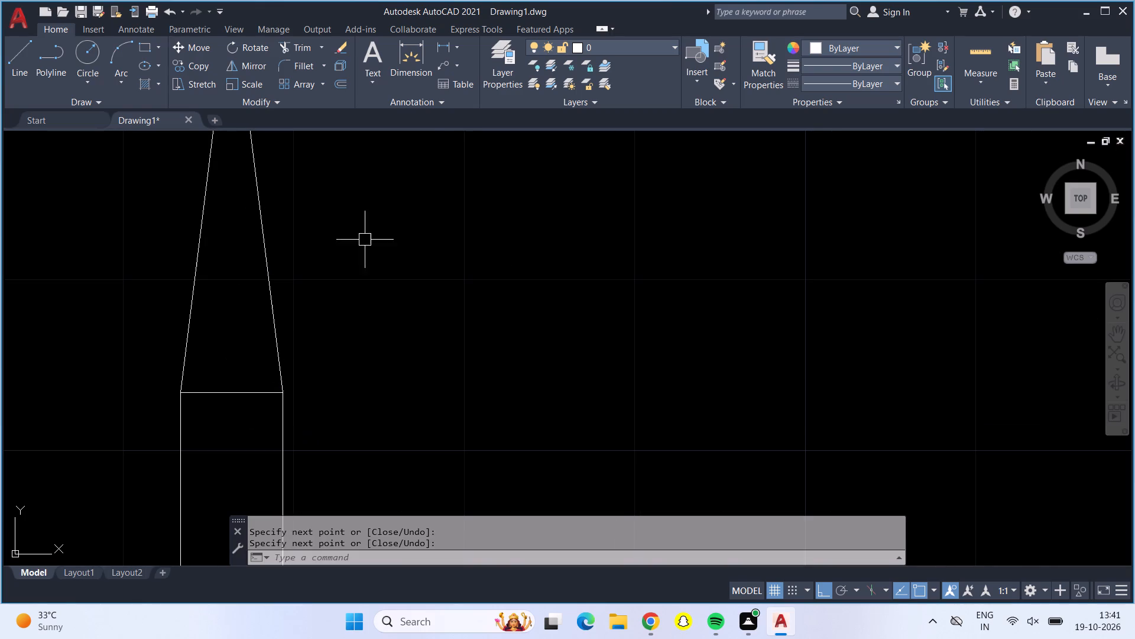
scroll(450, 124, "down", 1)
scroll(450, 124, "up", 1)
scroll(450, 124, "down", 1)
scroll(450, 191, "up", 1)
middle_click_drag(451, 192, 453, 208)
scroll(451, 193, "down", 4)
middle_click_drag(472, 215, 407, 460)
scroll(459, 362, "down", 2)
middle_click_drag(459, 362, 462, 418)
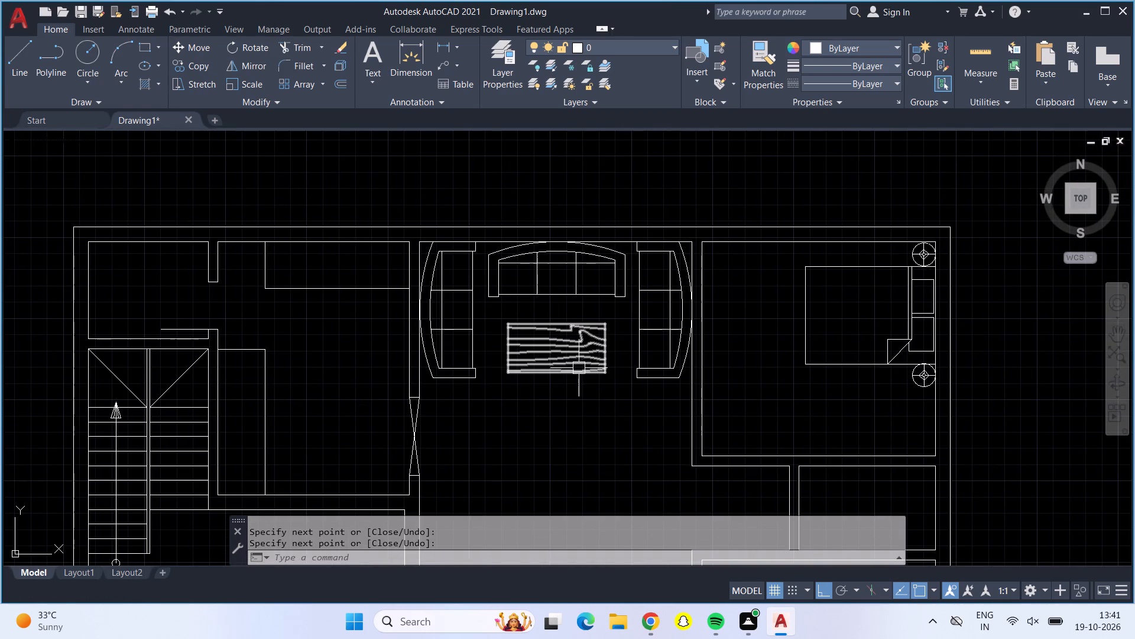
Measure the space south of the lower bathroom with Quick measurement.
middle_click_drag(627, 469, 606, 388)
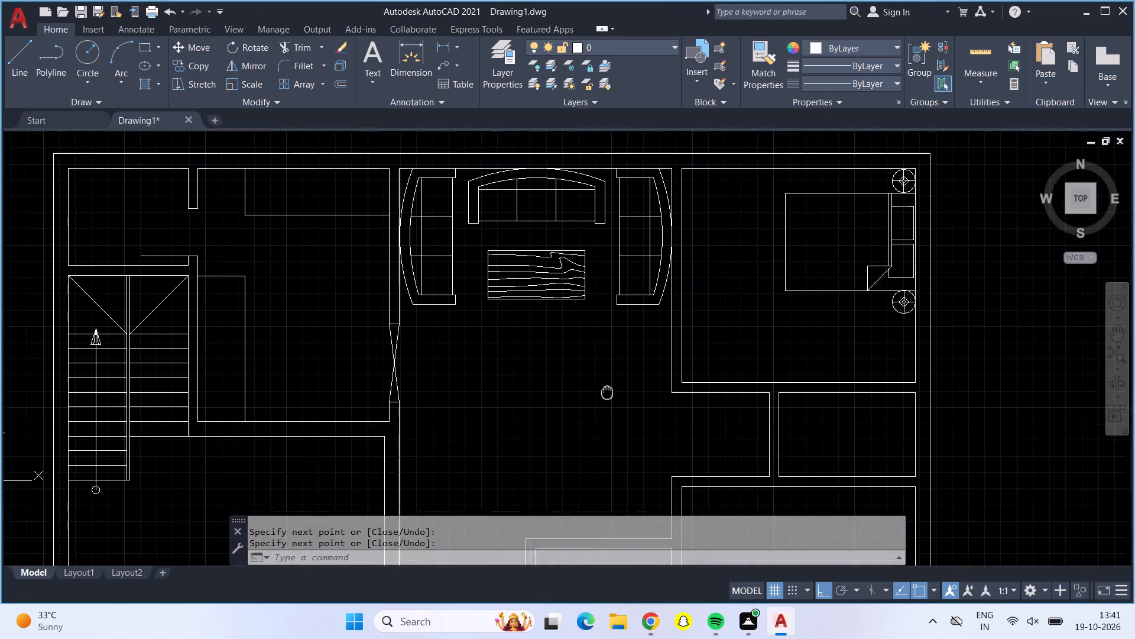
middle_click_drag(606, 388, 563, 248)
middle_click_drag(576, 327, 538, 232)
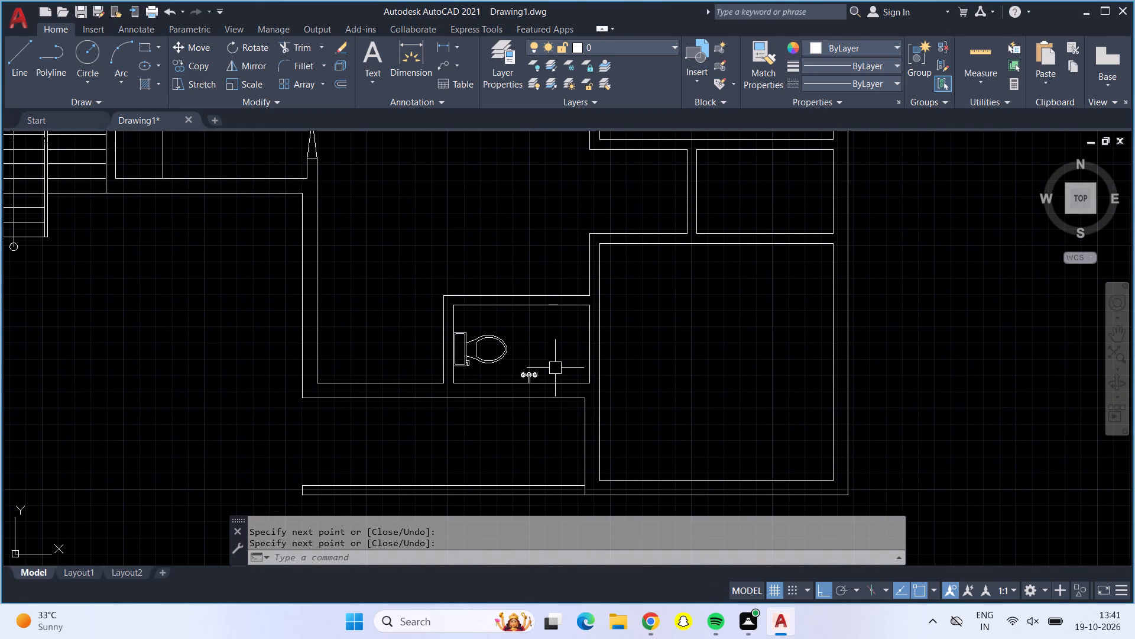
middle_click_drag(540, 443, 536, 380)
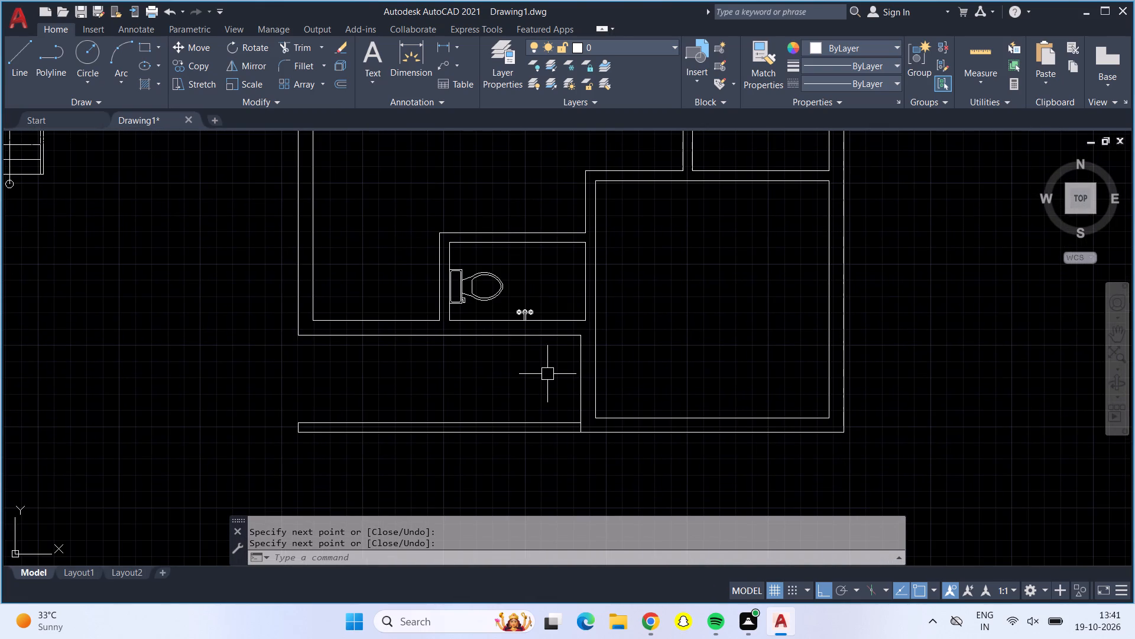
left_click(988, 50)
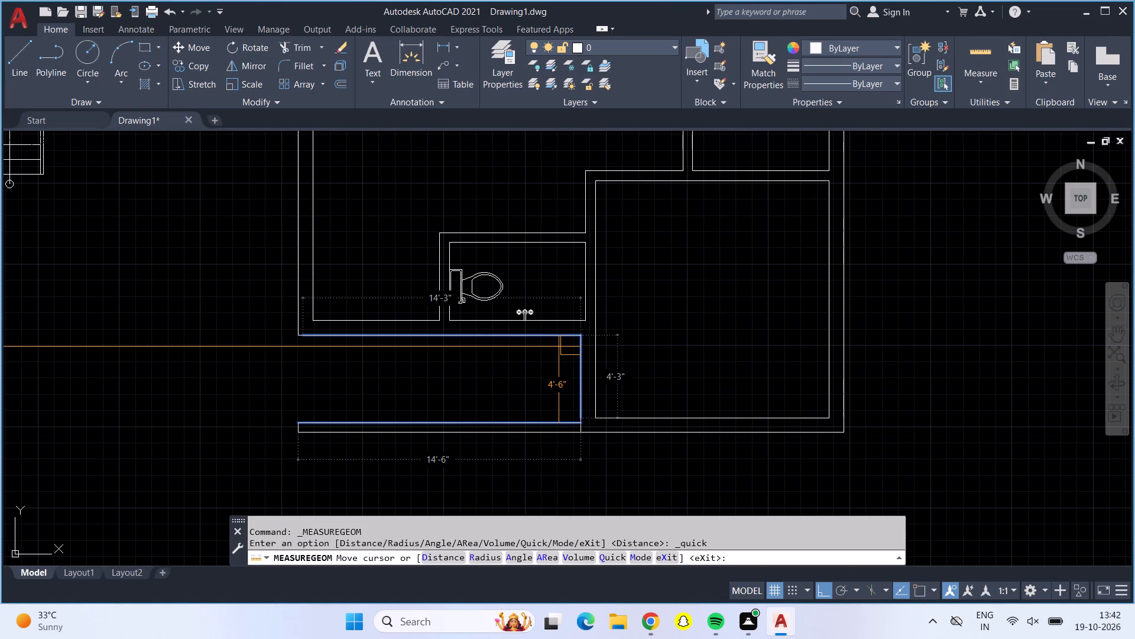
key("Escape")
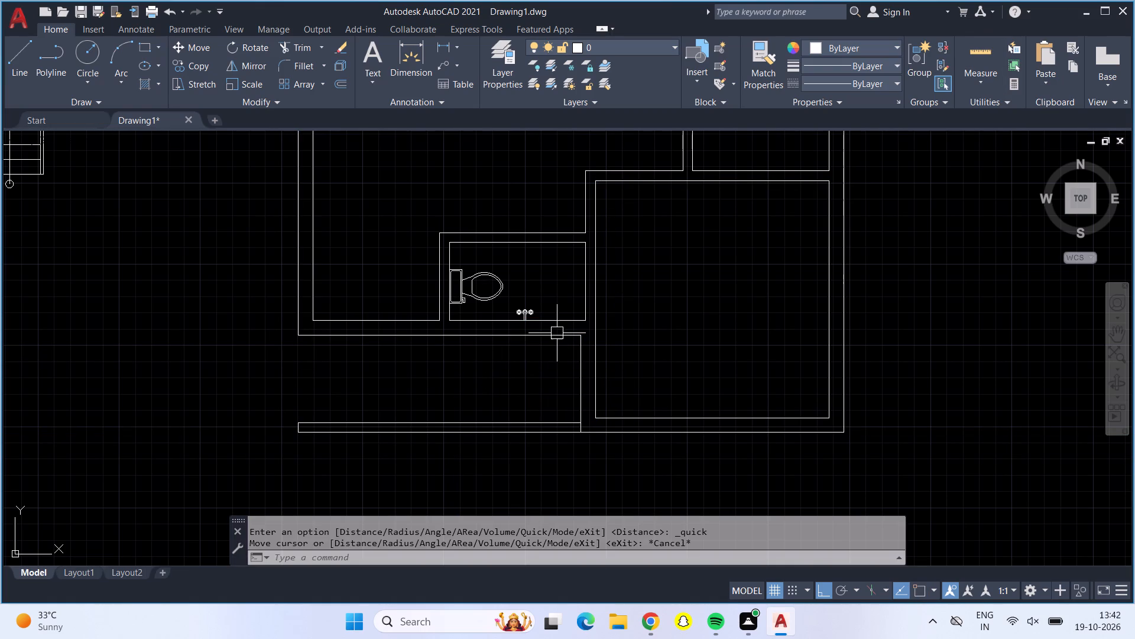
Offset the east boundary line of the space south of the lower bathroom 7' to the west.
key("o")
key("Return")
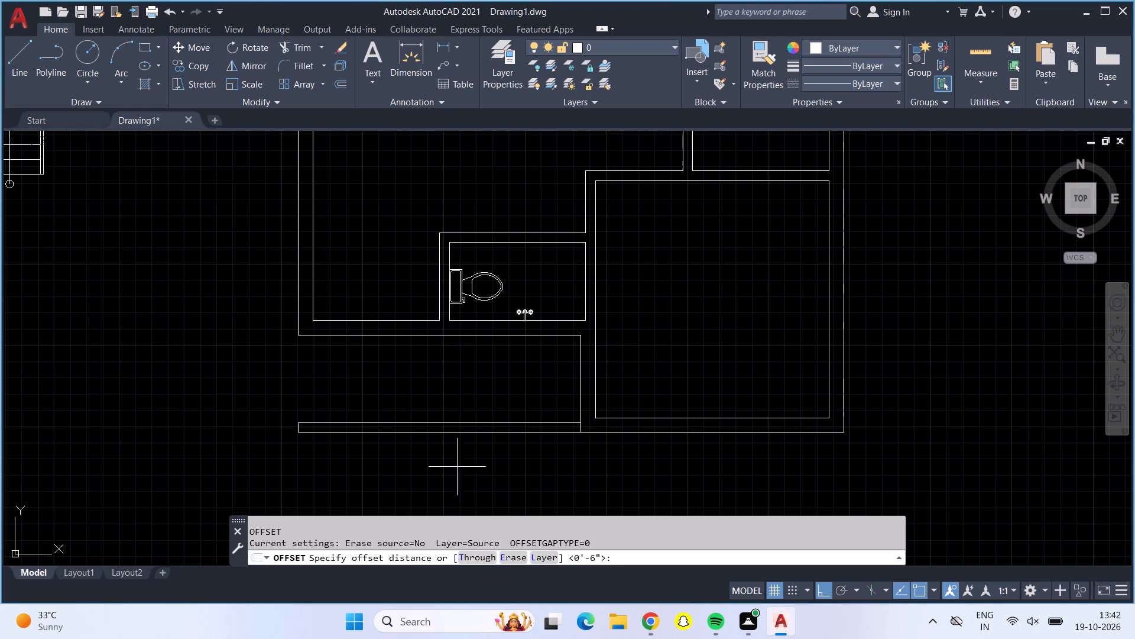
type("7'")
key("Return")
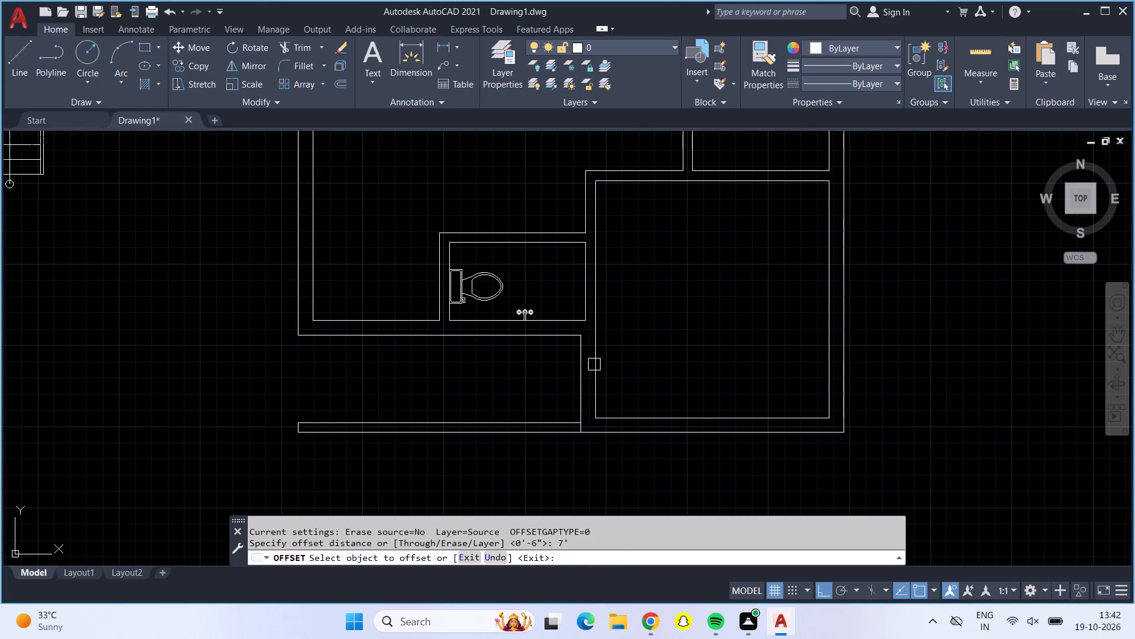
left_click(578, 367)
left_click(503, 367)
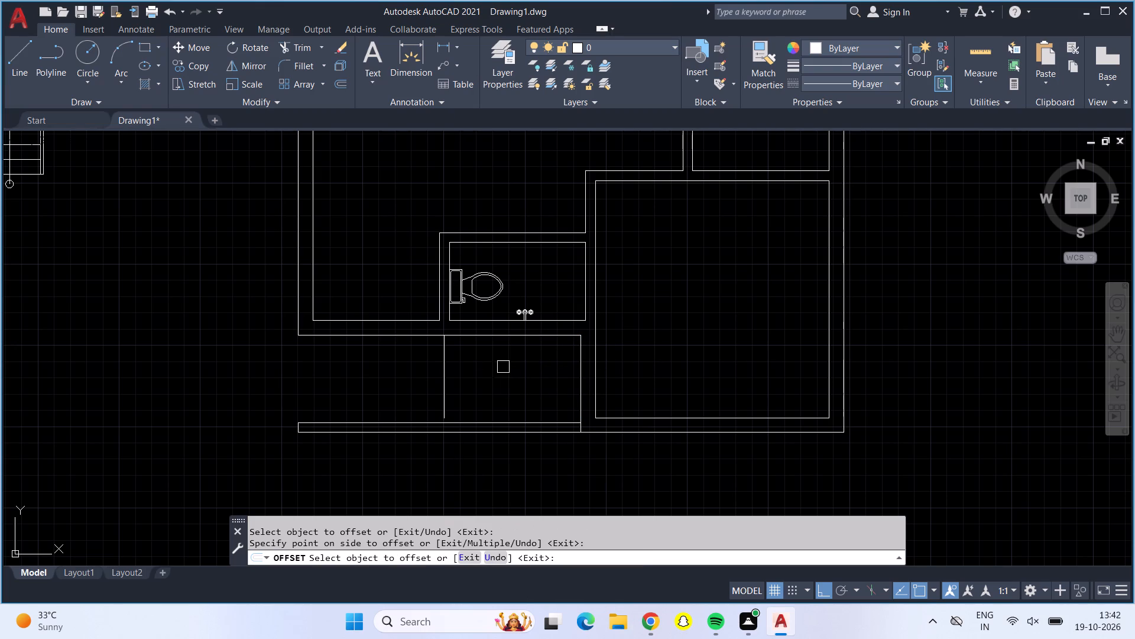
key("Escape")
Offset the new partition line 6" to the west to form its second wall face.
key("o")
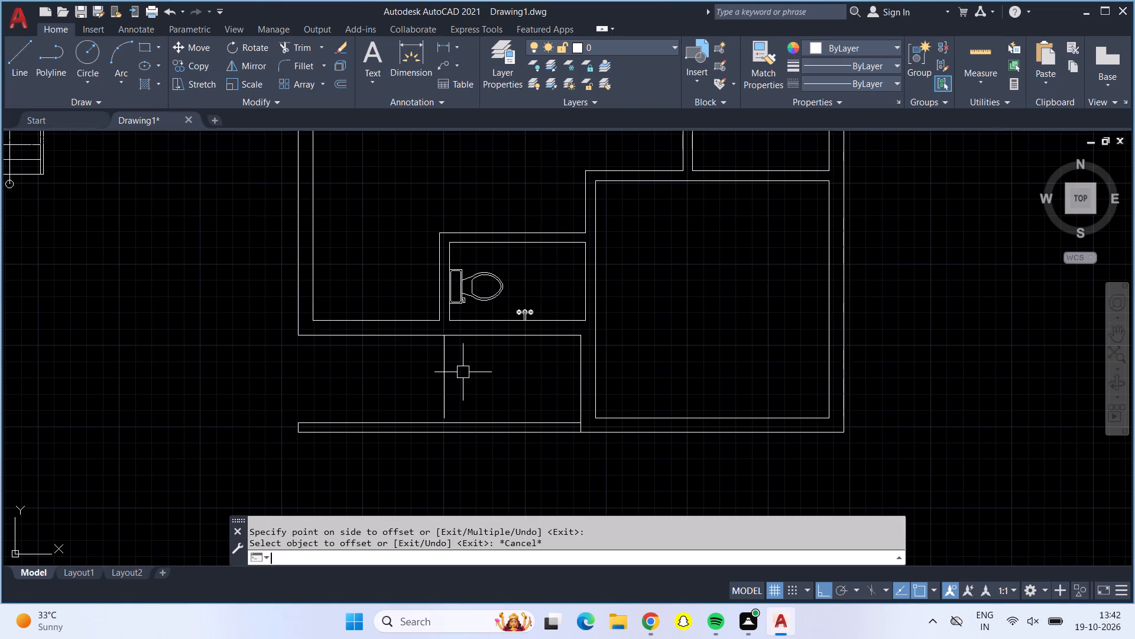
key("Return")
type("6\"")
key("Return")
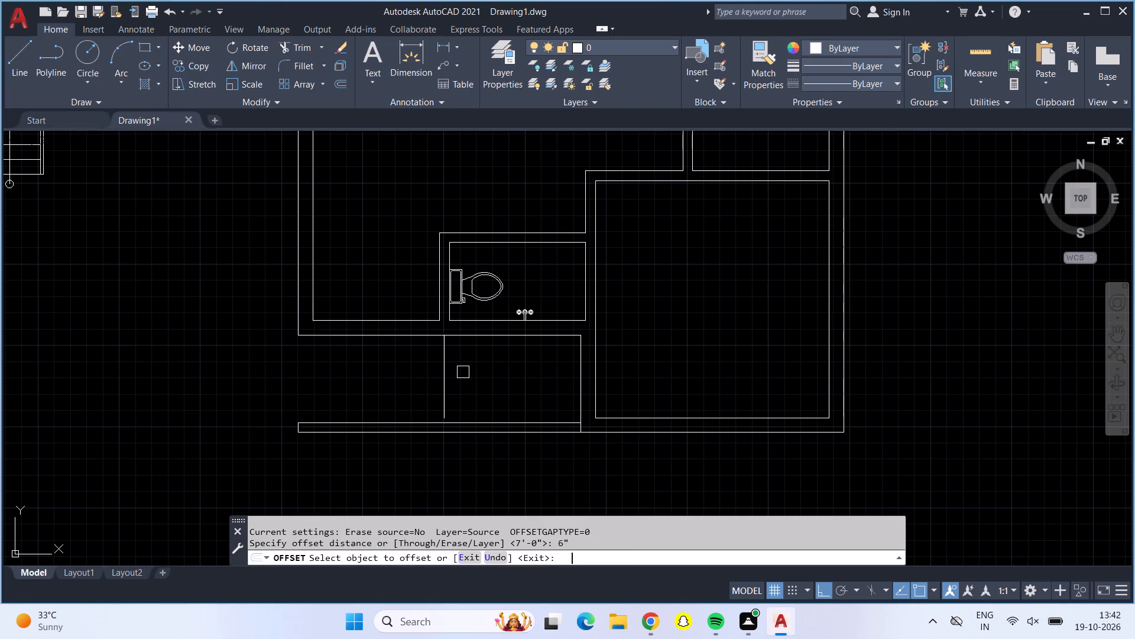
left_click(442, 362)
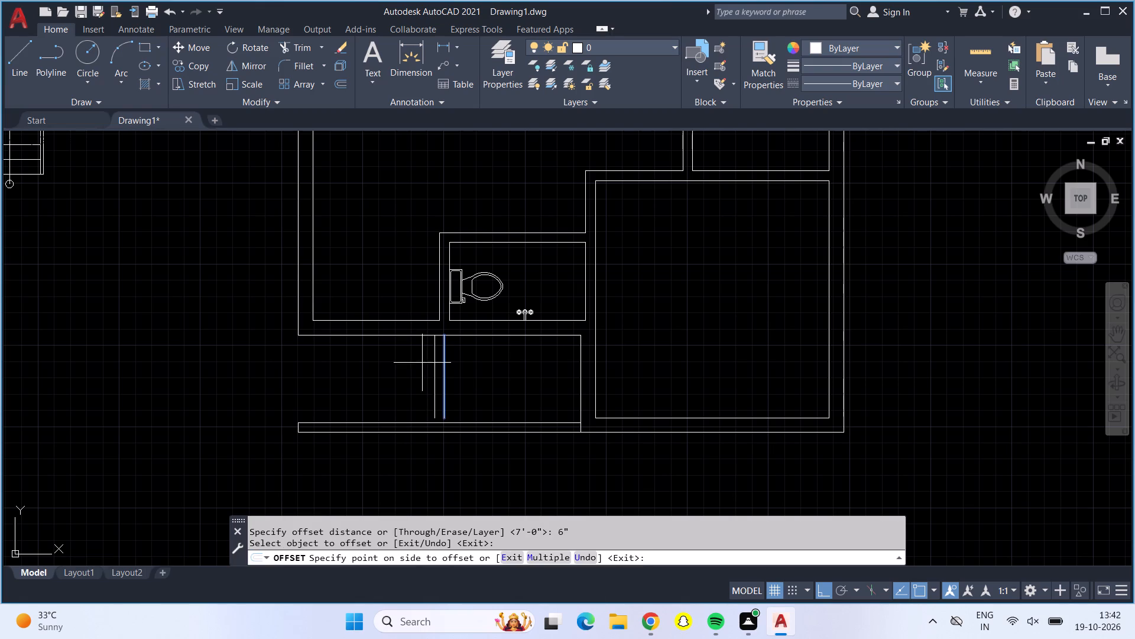
left_click(420, 363)
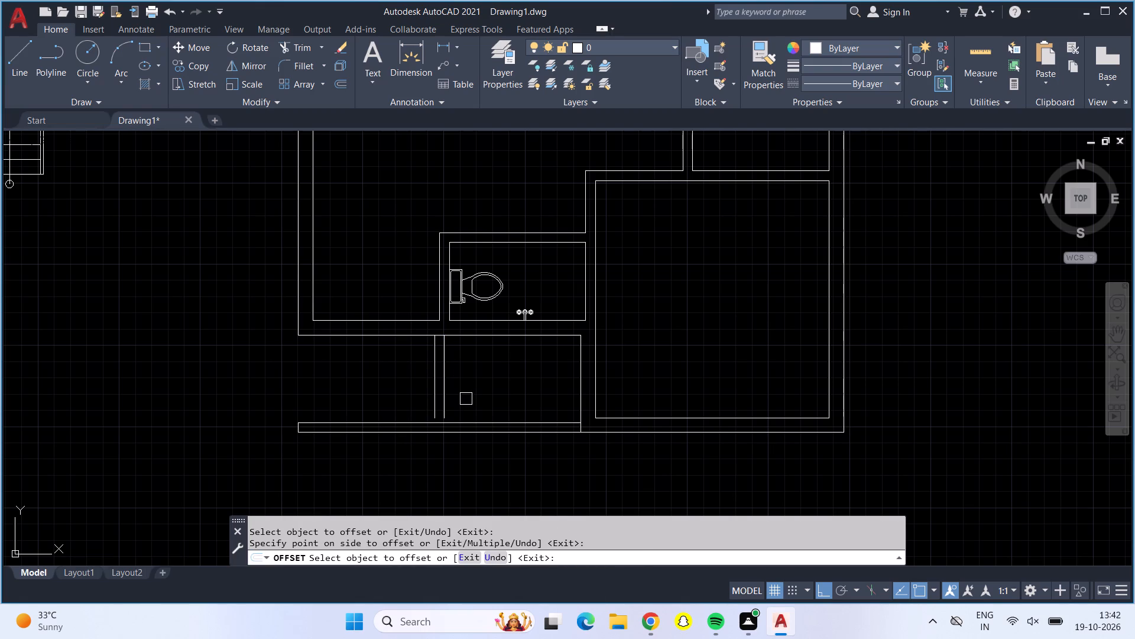
scroll(445, 425, "up", 1)
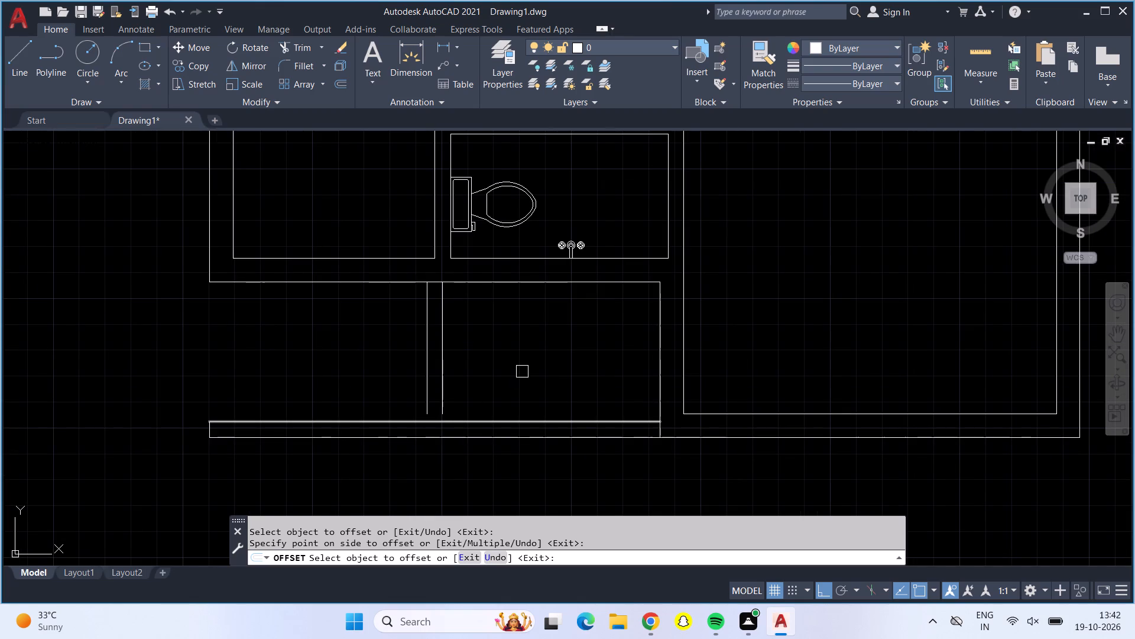
middle_click_drag(527, 369, 538, 356)
scroll(538, 356, "up", 1)
key("Escape")
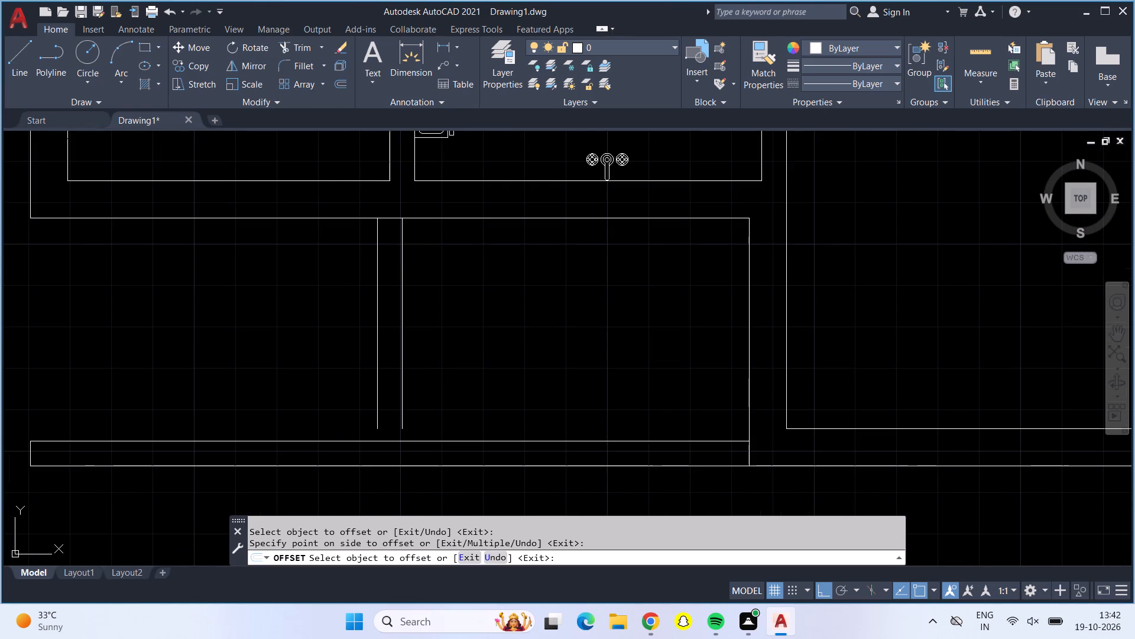
Draw short lines joining the south ends of both partition faces to the inner line of the south wall.
left_click(19, 52)
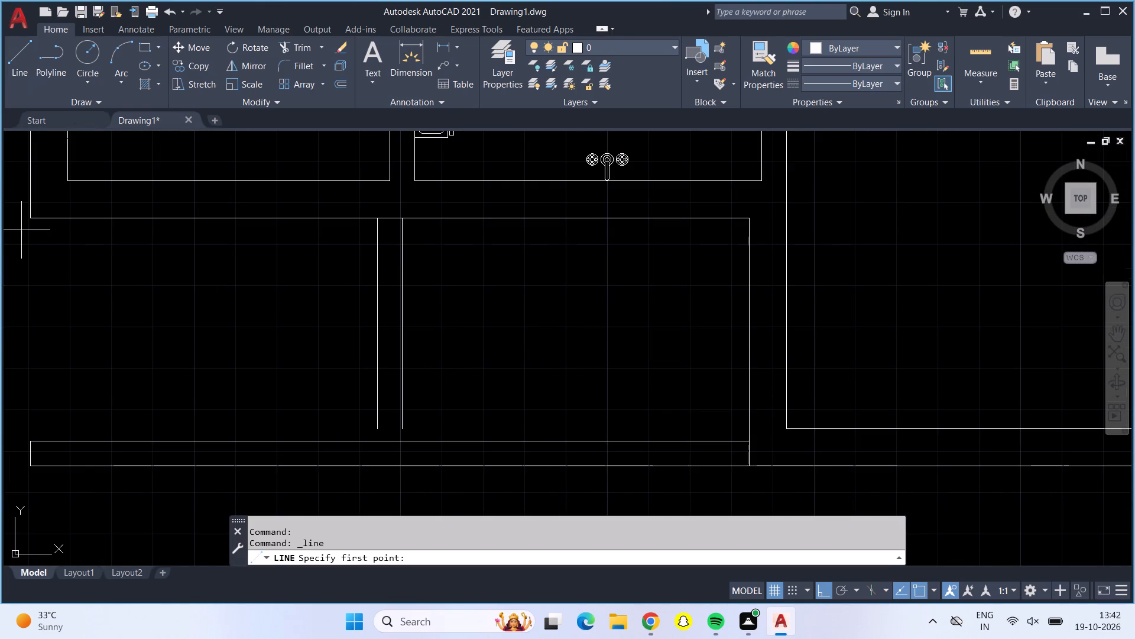
left_click(375, 430)
left_click(375, 442)
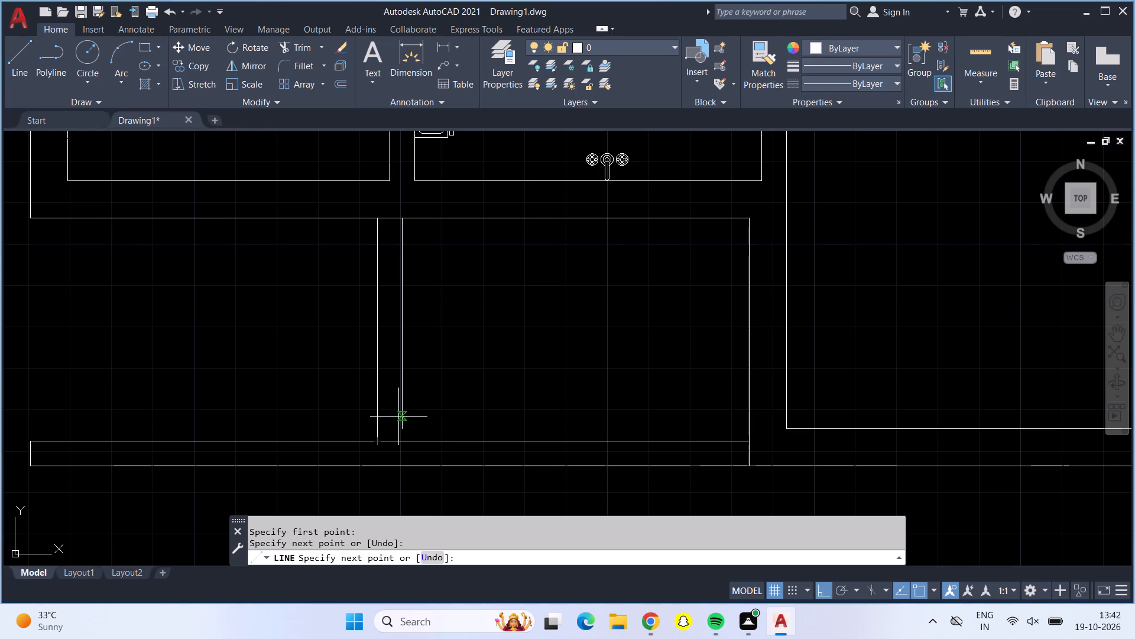
key("Return")
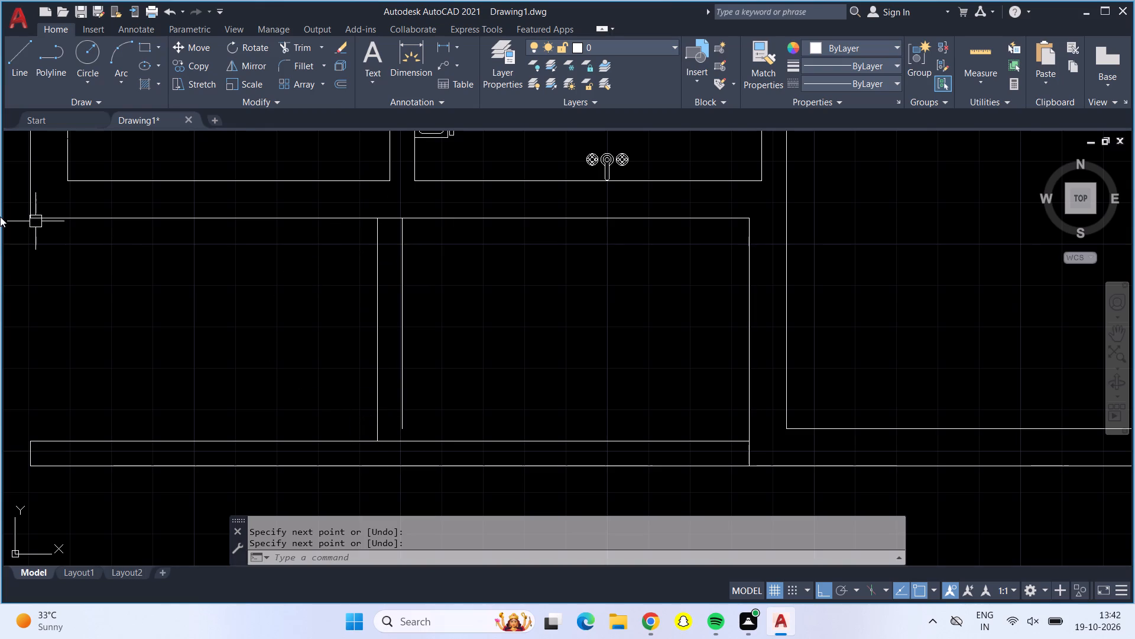
left_click(7, 56)
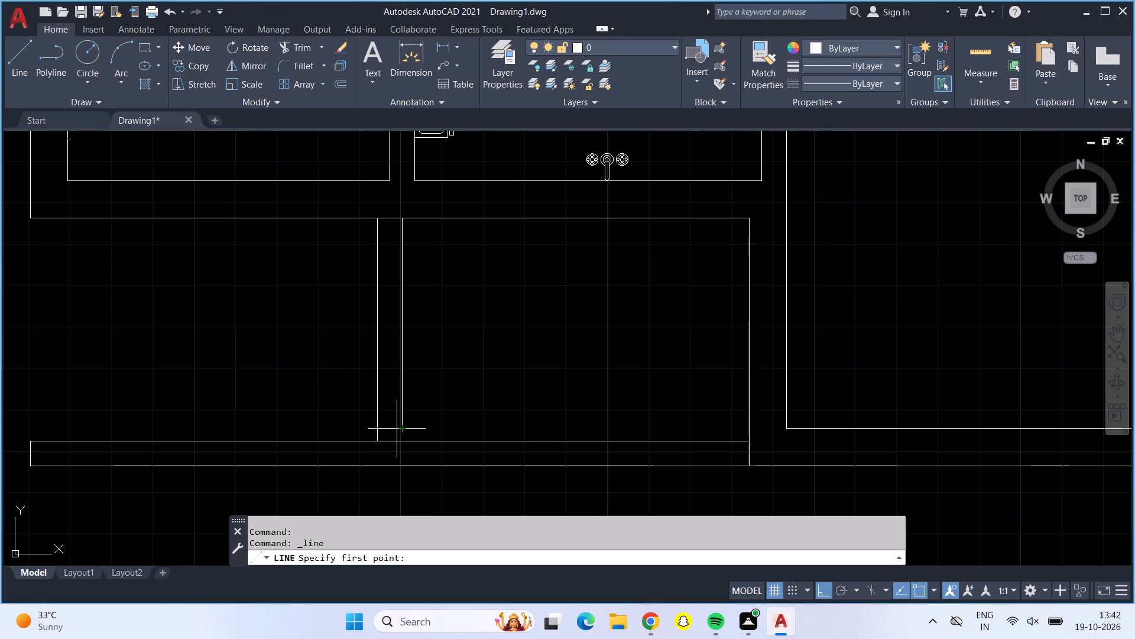
left_click(401, 429)
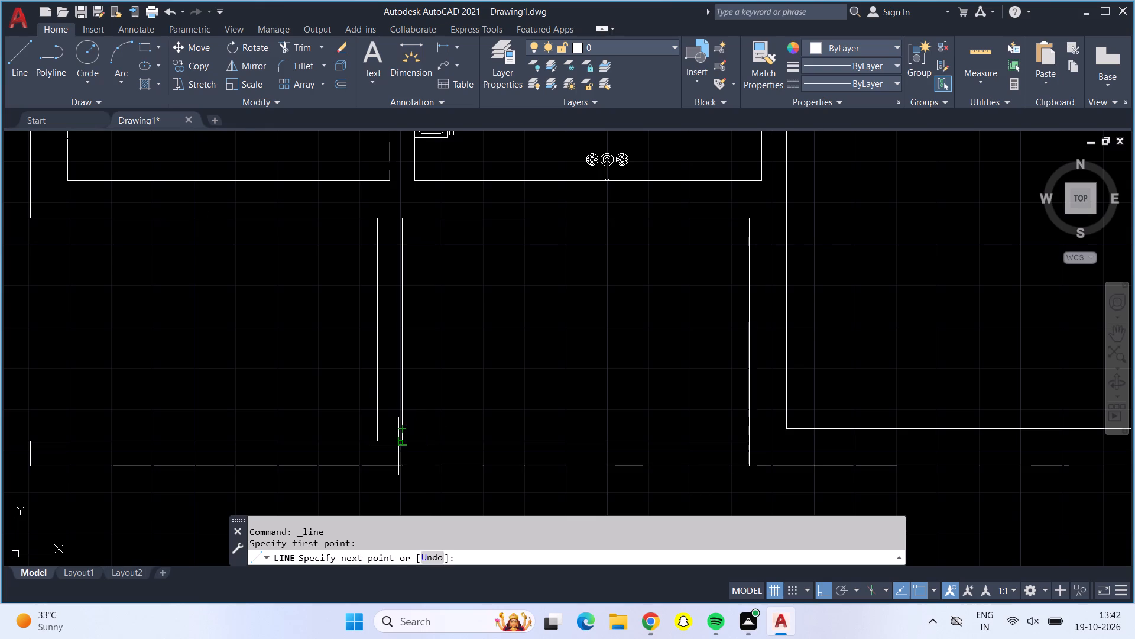
left_click(401, 442)
key("Return")
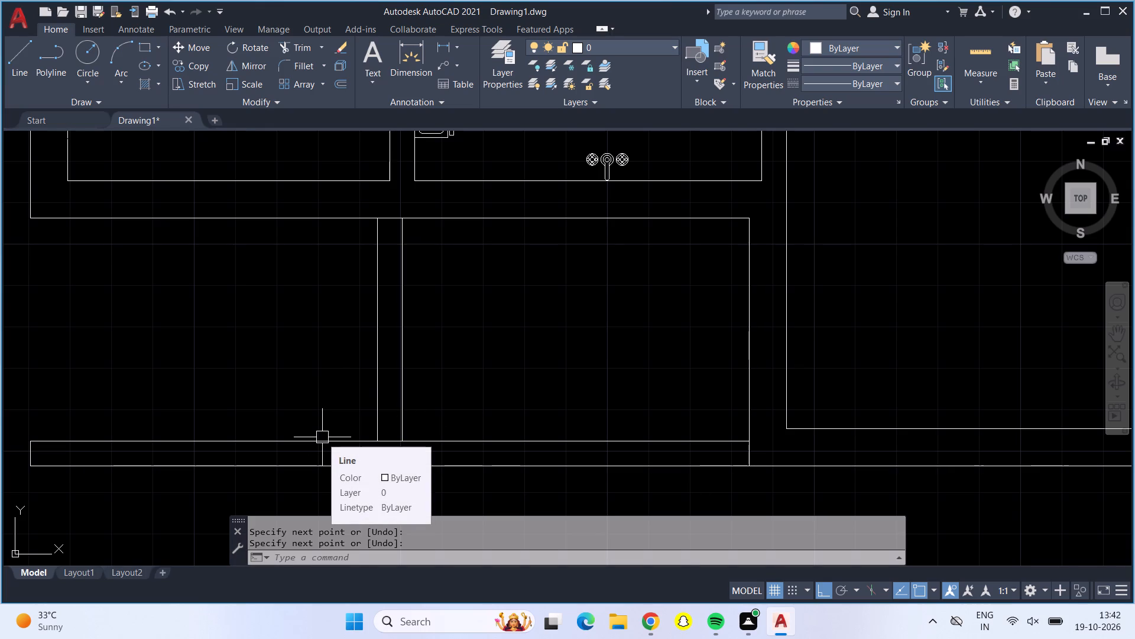
Mark a 3' door opening with jamb lines in the northeast bedroom's south wall, starting 6" east of its inner southwest corner.
scroll(616, 360, "down", 1)
middle_click_drag(627, 338, 620, 344)
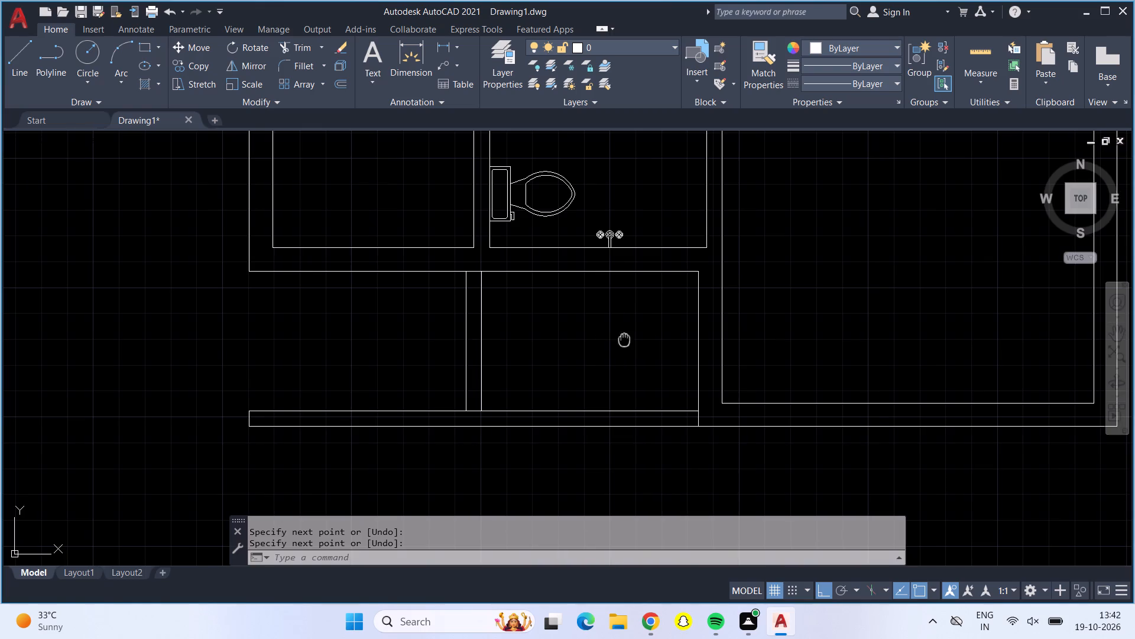
middle_click_drag(620, 344, 594, 392)
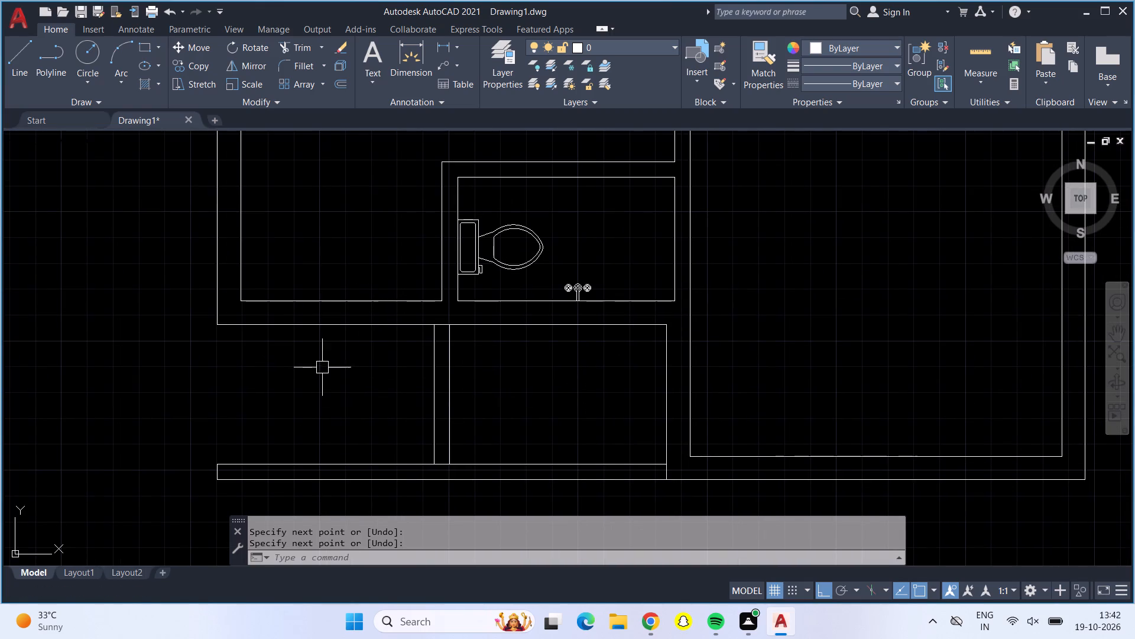
scroll(364, 245, "down", 1)
middle_click_drag(367, 239, 339, 405)
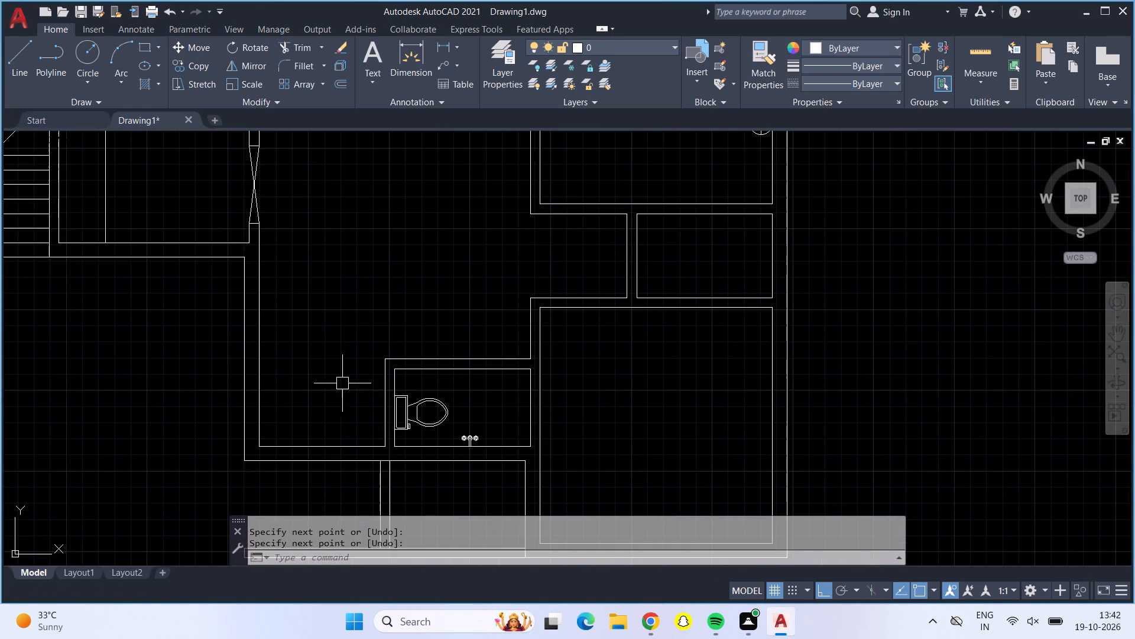
middle_click_drag(397, 286, 378, 291)
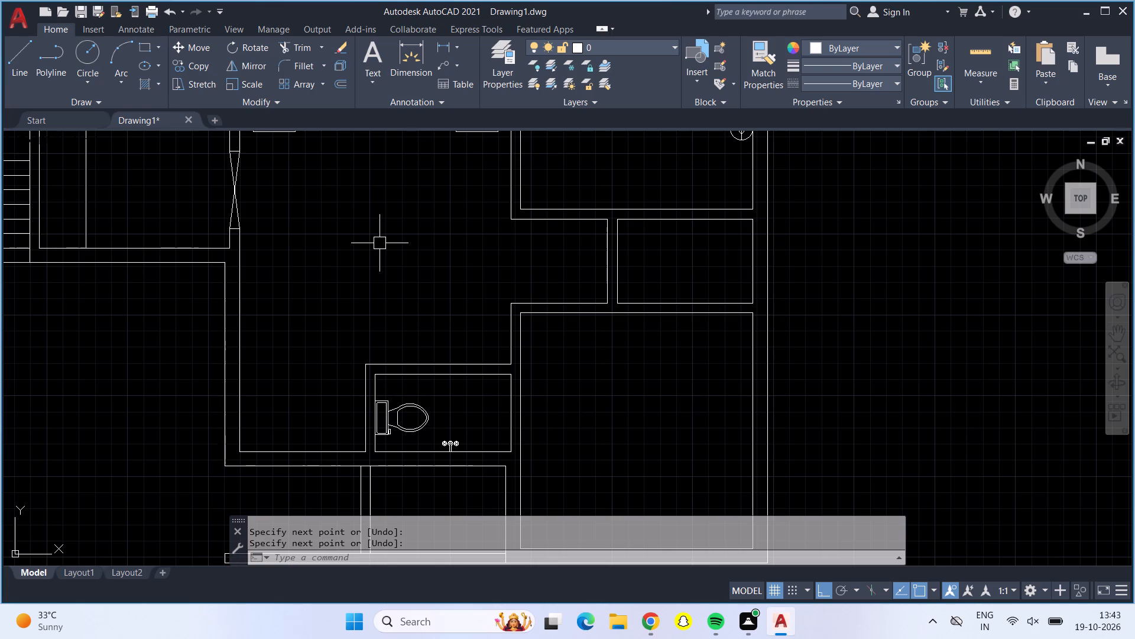
left_click(24, 61)
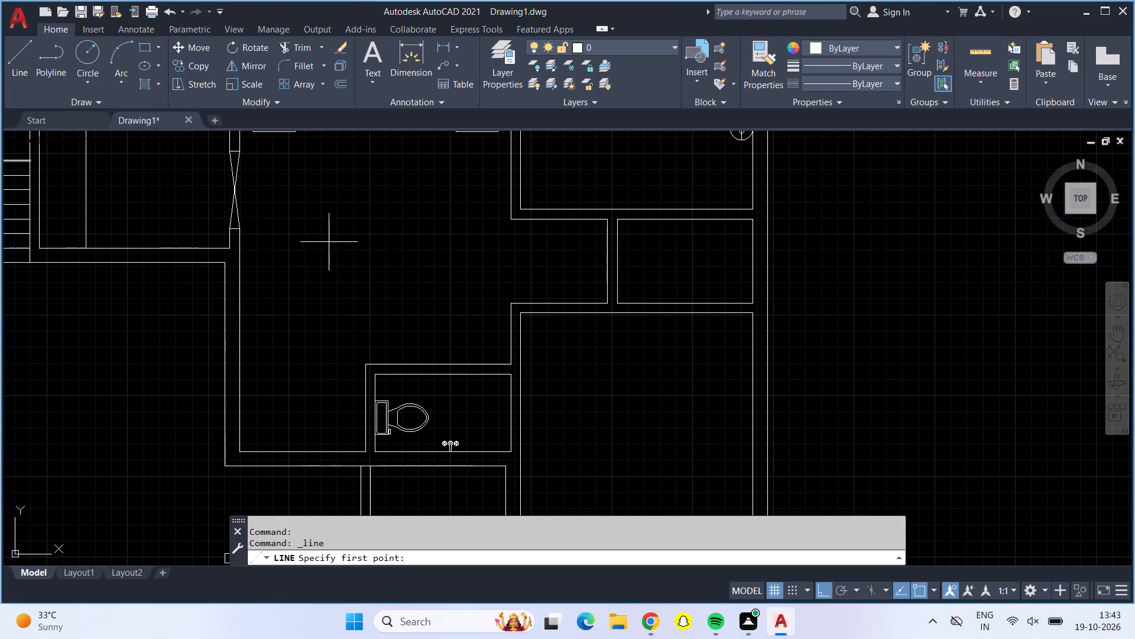
scroll(553, 227, "up", 2)
middle_click_drag(566, 301, 523, 379)
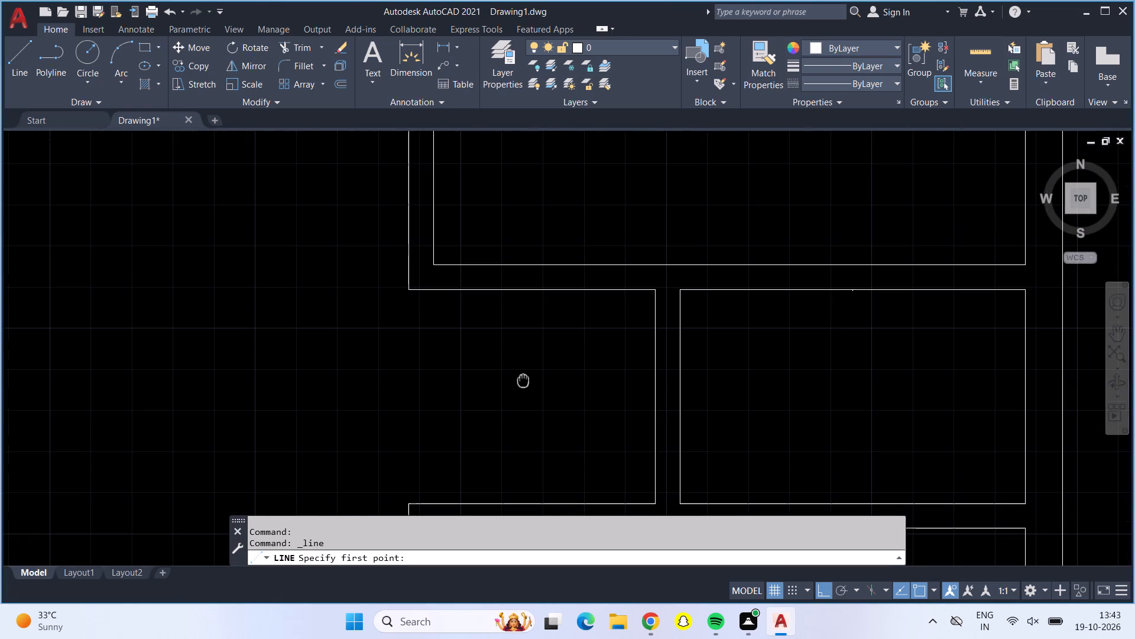
left_click(432, 266)
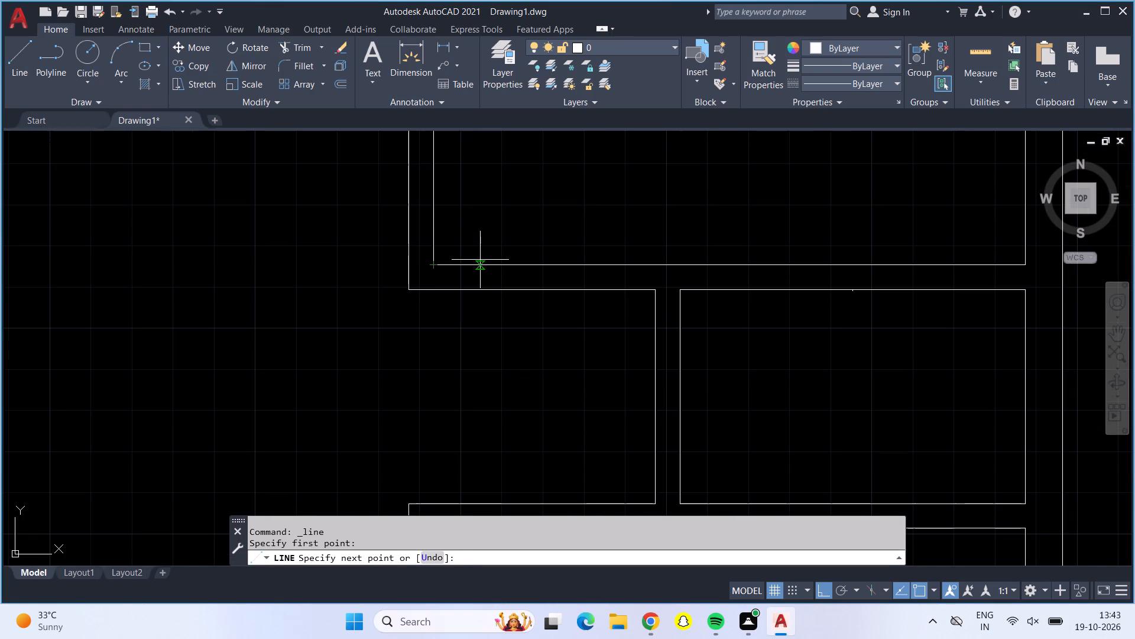
type("6\"")
key("Return")
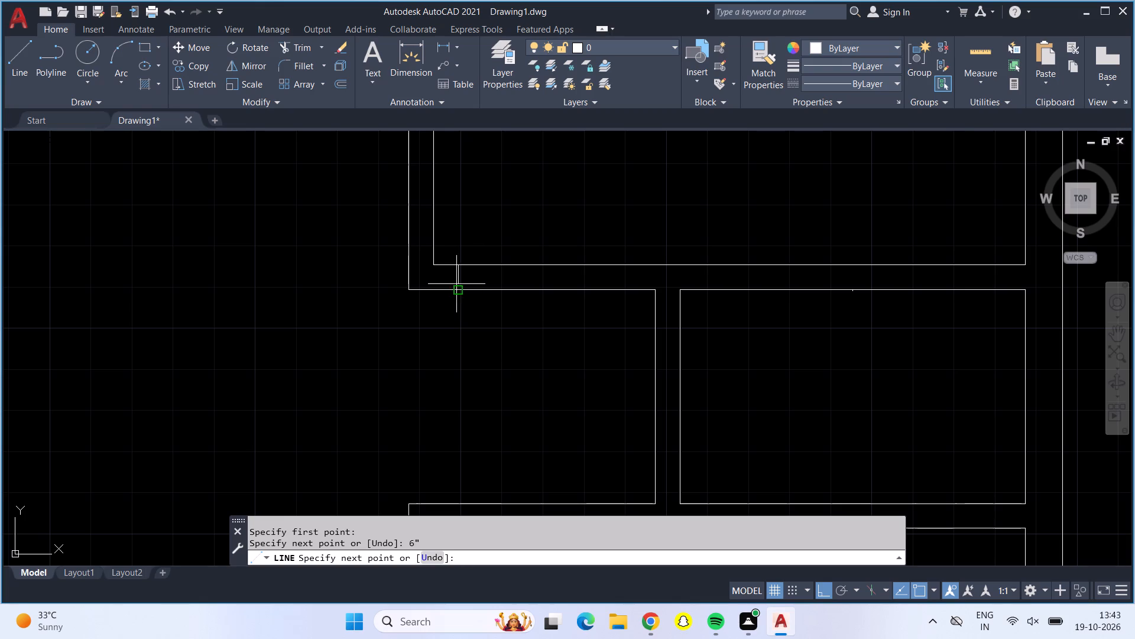
left_click(460, 292)
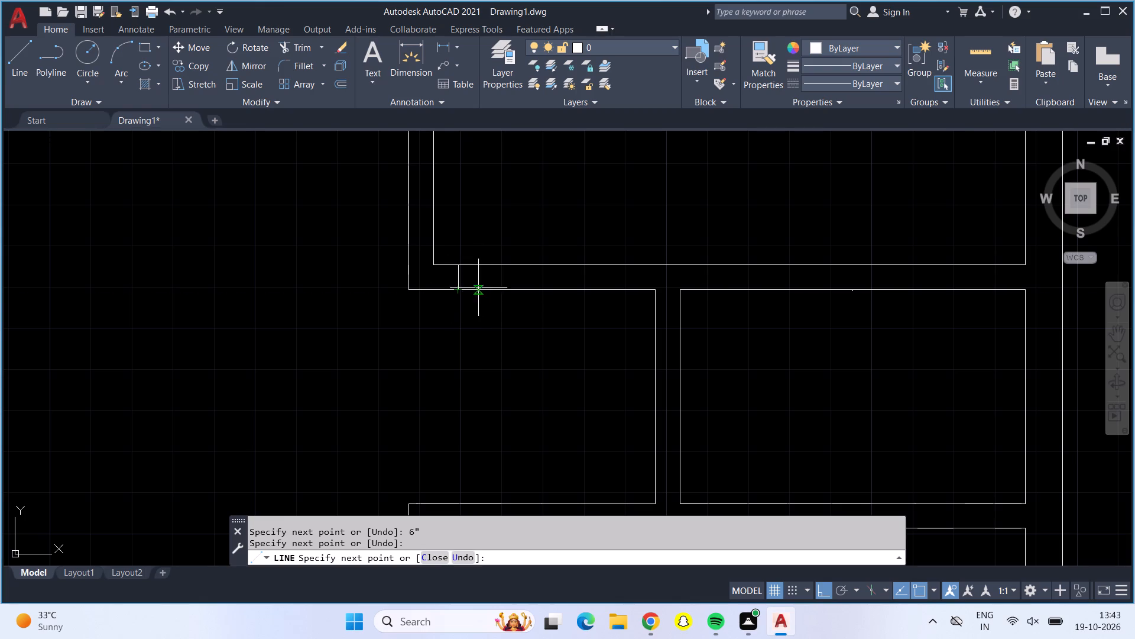
type("3'")
key("Return")
left_click(605, 264)
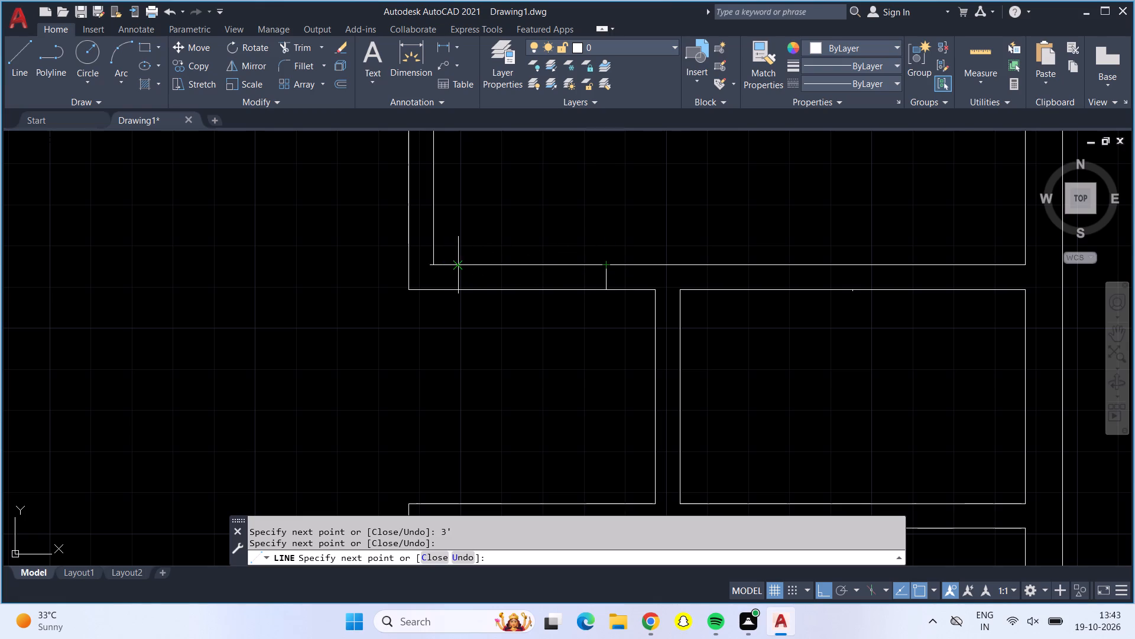
Draw a 3' door leaf line north into the bedroom from the new opening's west jamb.
left_click(459, 264)
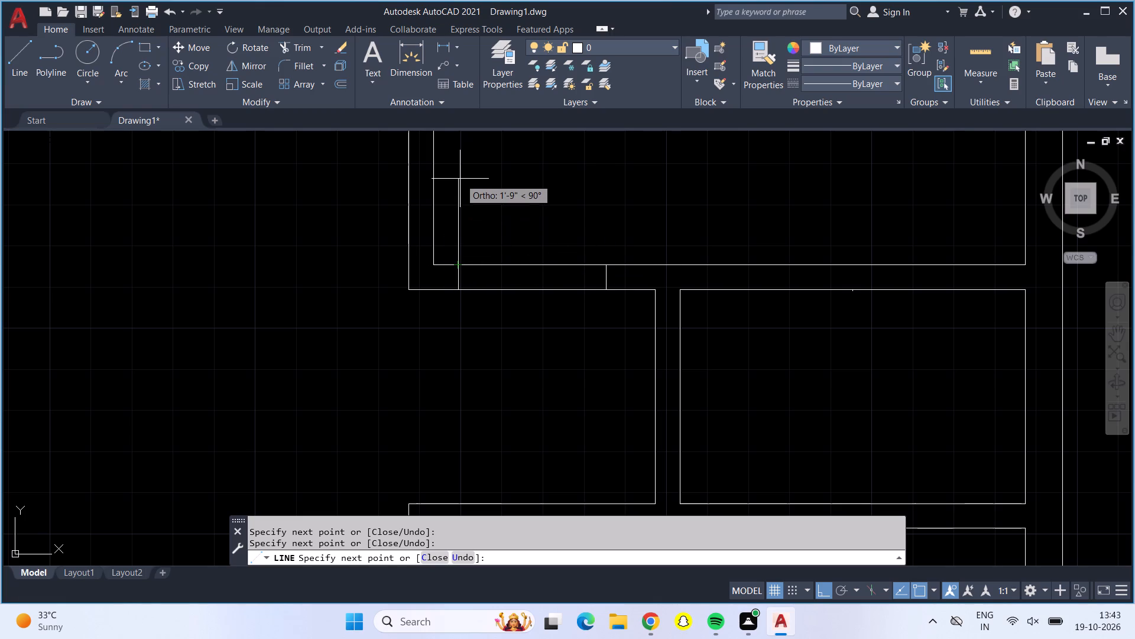
type("3'")
key("Return")
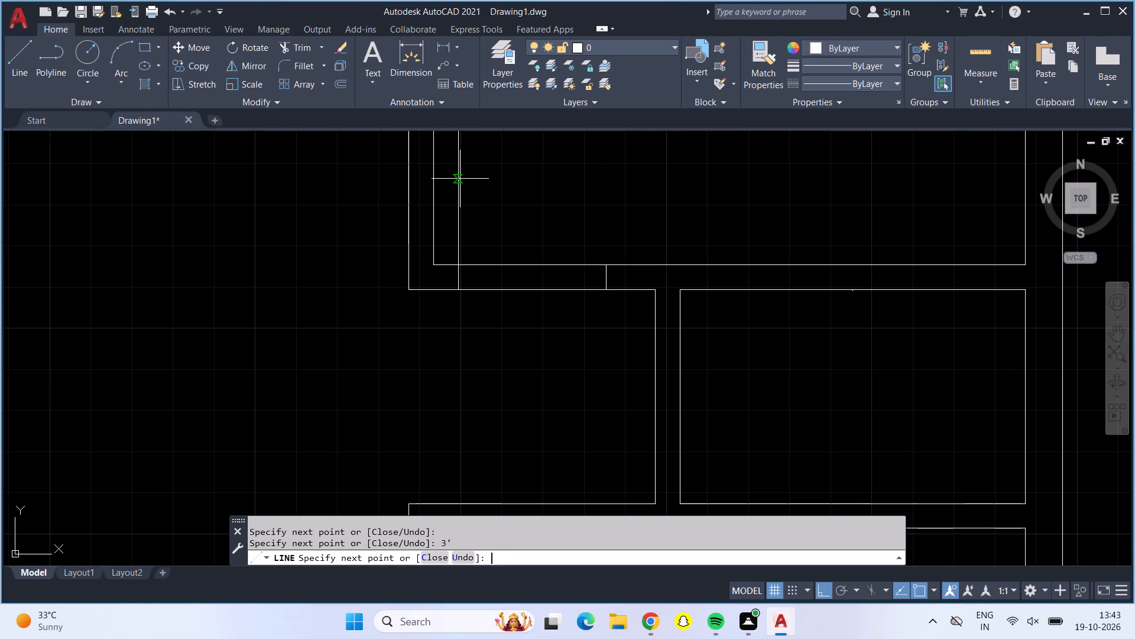
key("Return")
Mark a 3' door opening with jamb lines in the southeast room's north wall, starting 6" east of its inner northwest corner.
left_click(26, 53)
key("0")
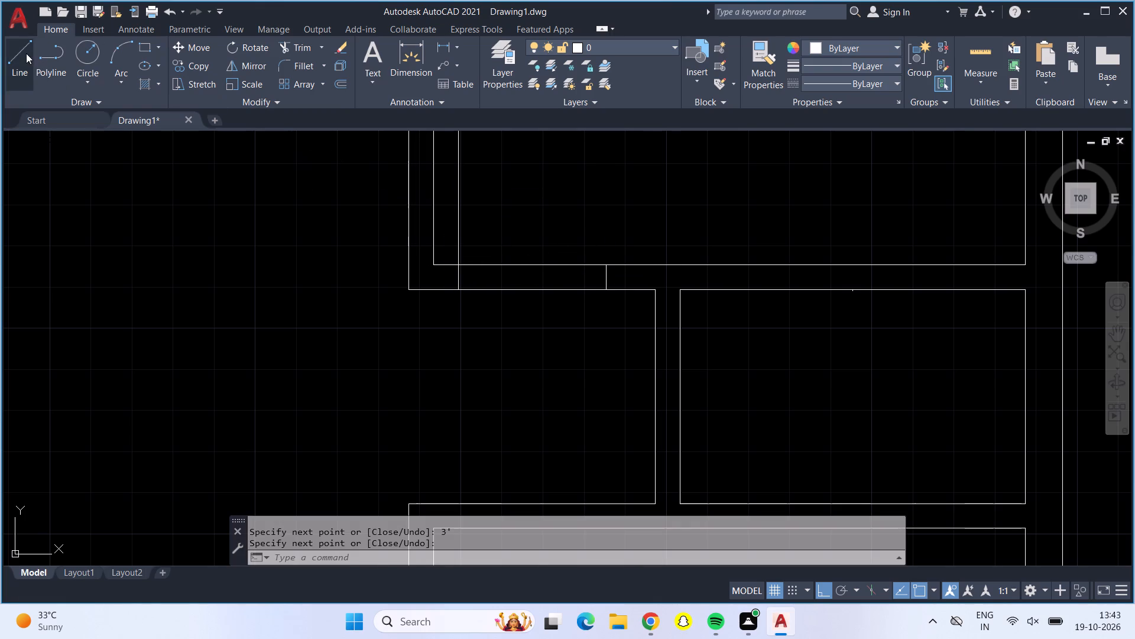
middle_click_drag(508, 352, 488, 220)
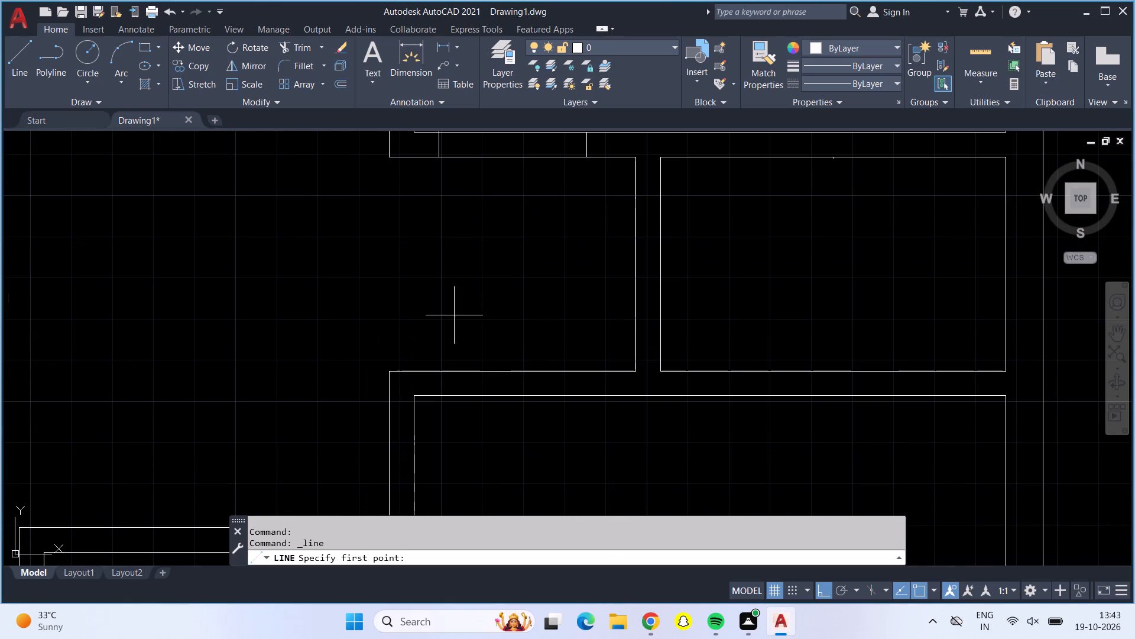
left_click(414, 396)
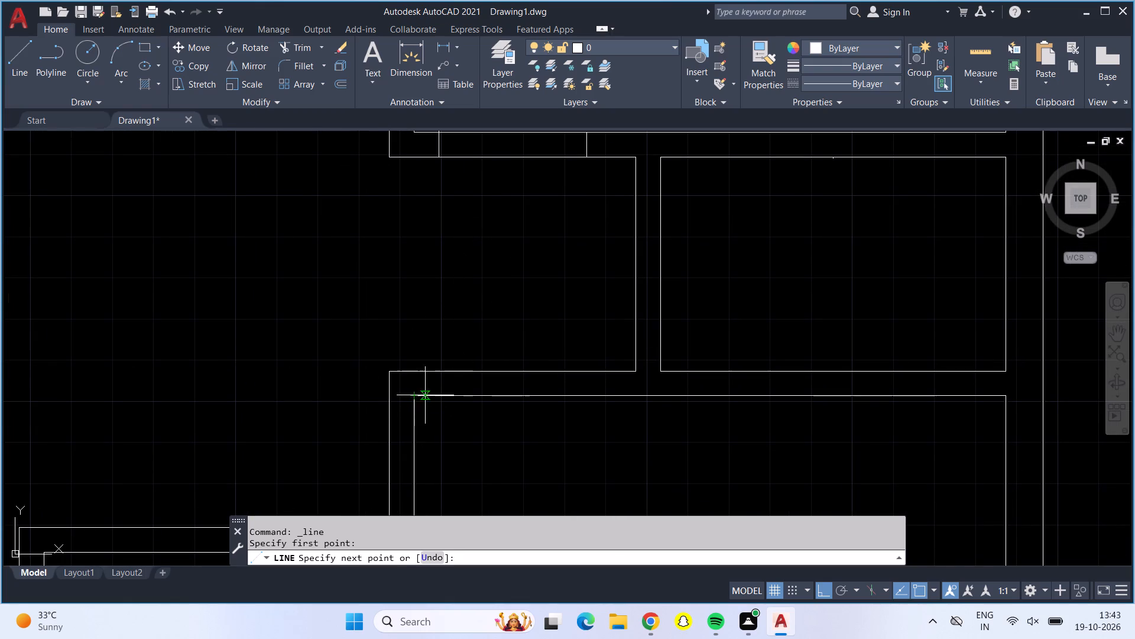
key("6")
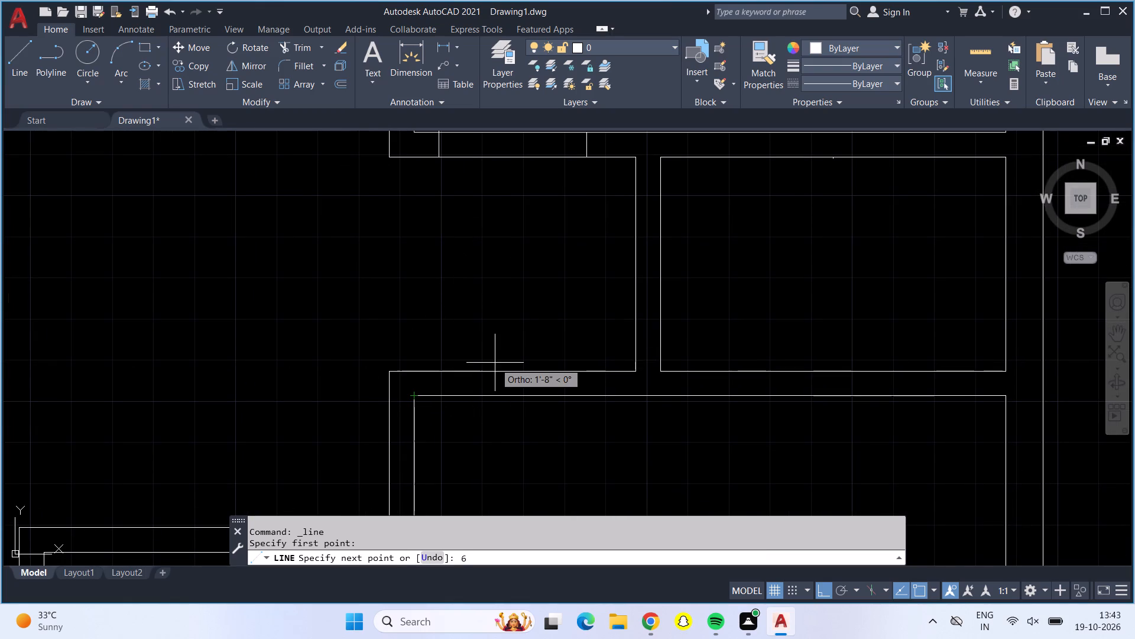
key("shift+quotedbl")
key("Return")
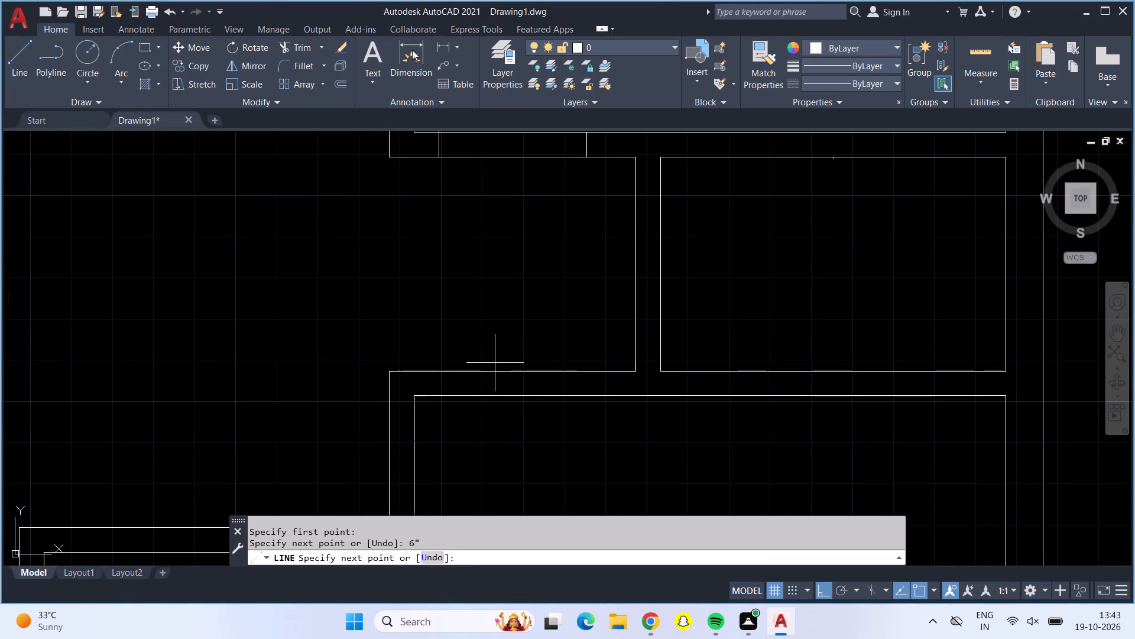
left_click(442, 367)
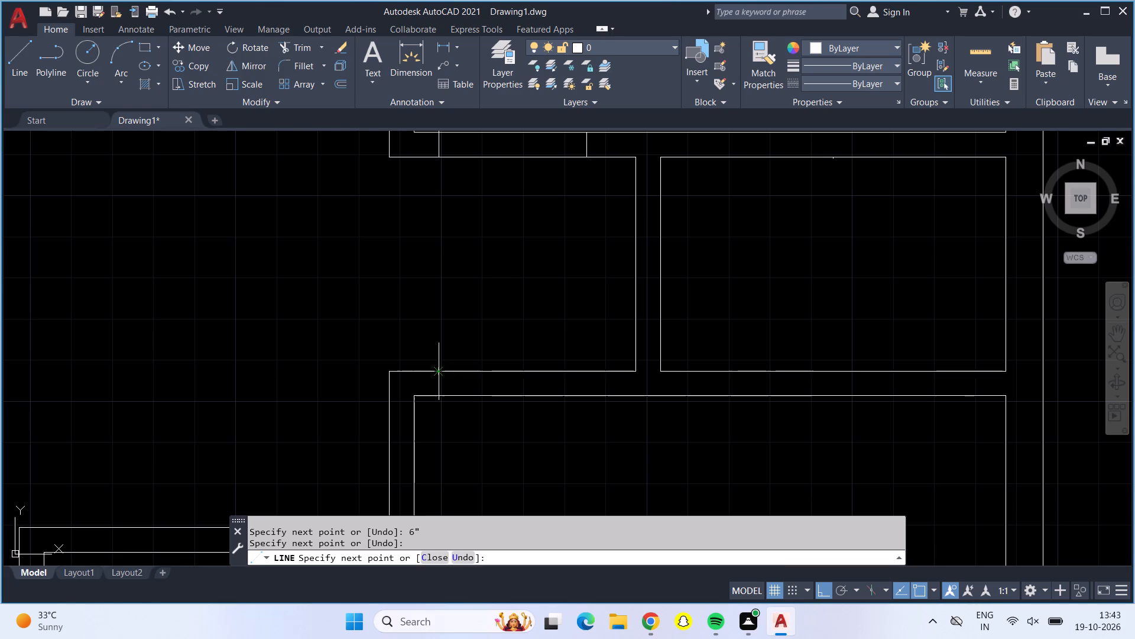
key("3")
key("apostrophe")
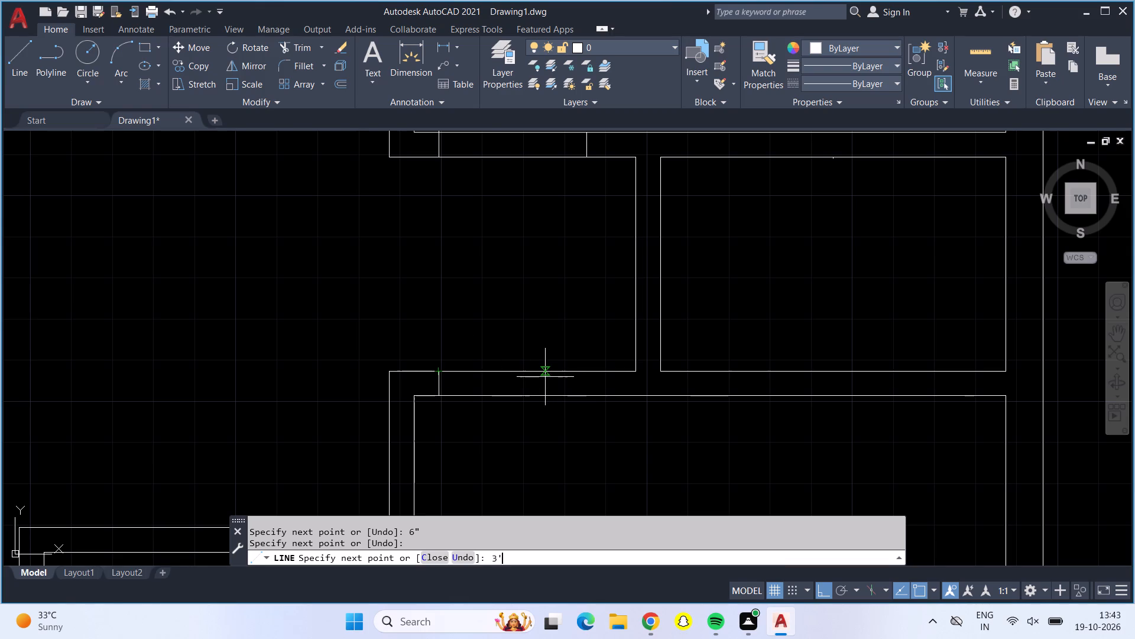
key("Return")
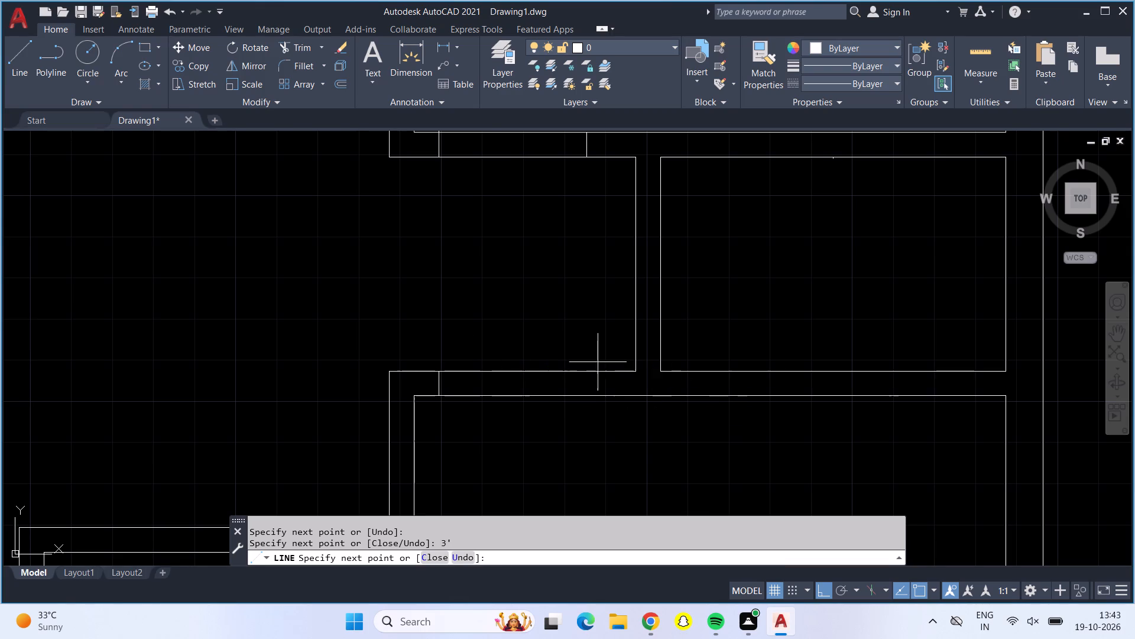
left_click(585, 399)
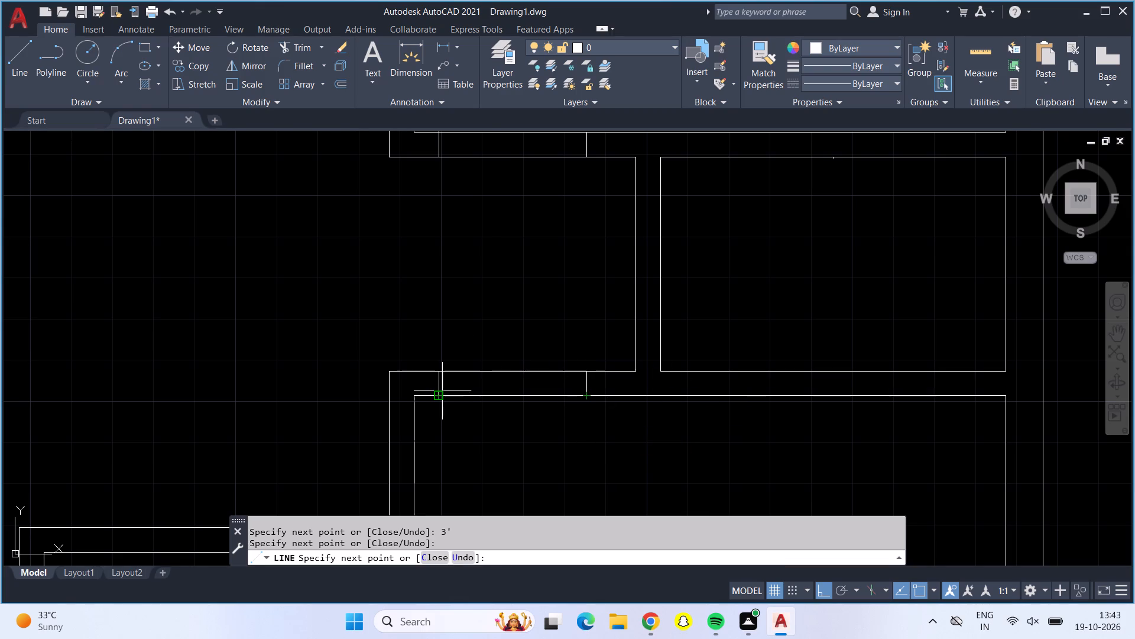
Draw a 3' door leaf line south into the southeast room from its opening's west jamb.
left_click(442, 393)
key("3")
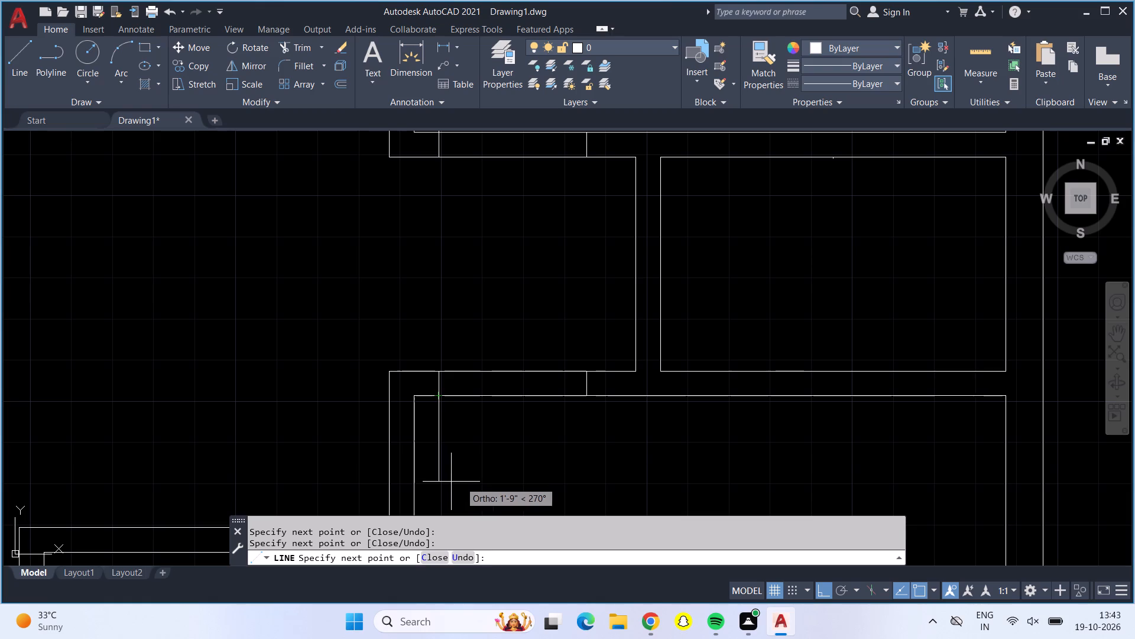
key("apostrophe")
key("Return")
key("Return")
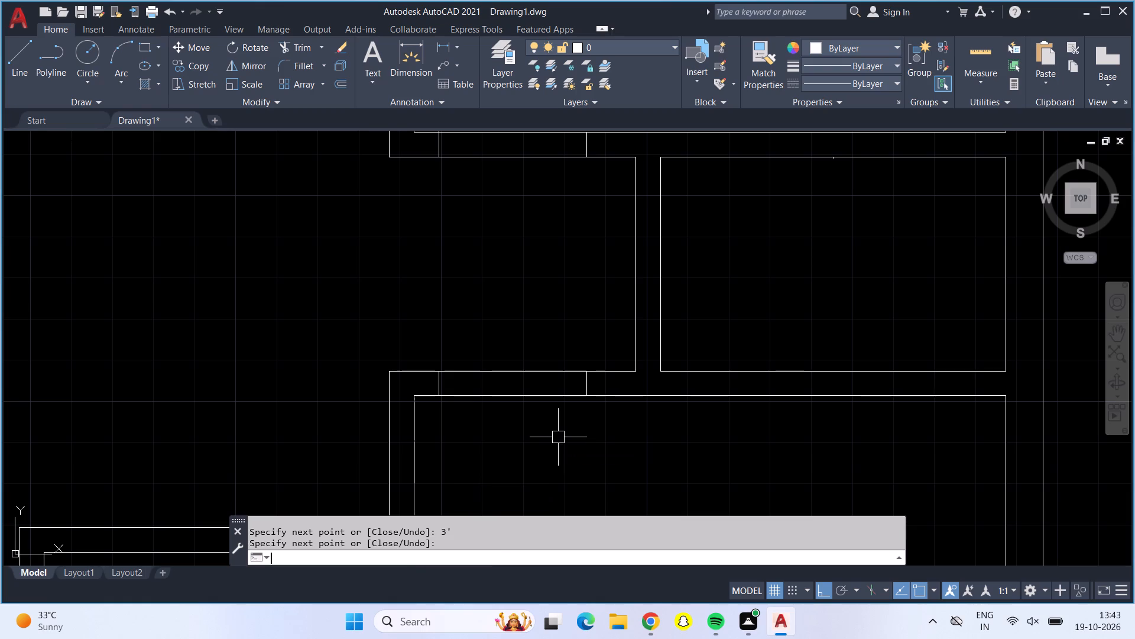
left_click(12, 67)
key("0")
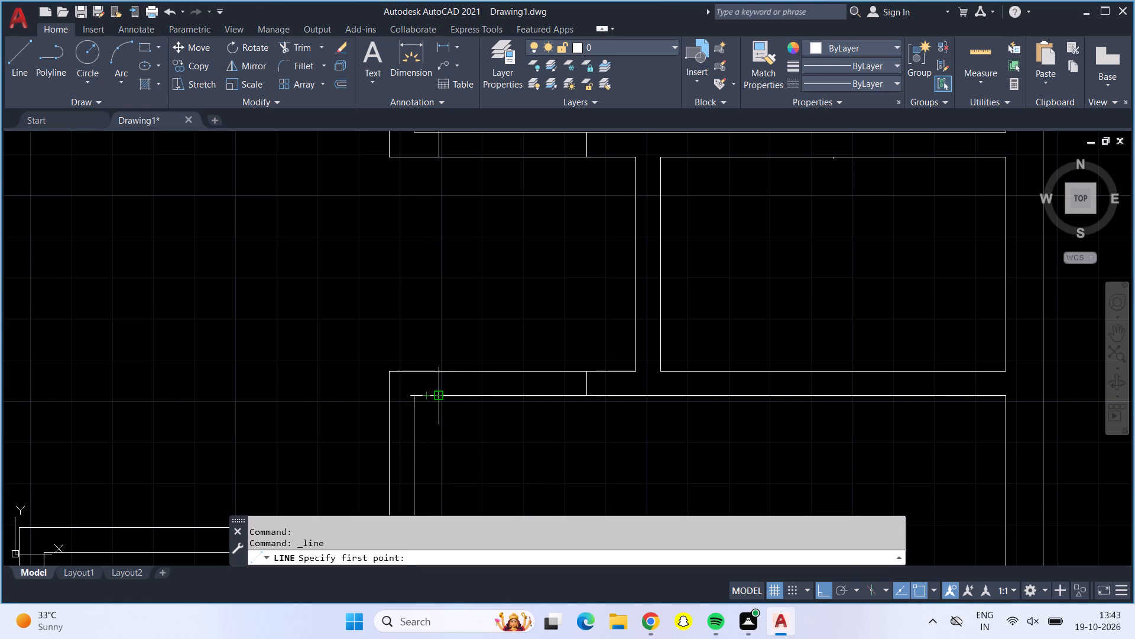
left_click(441, 393)
key("3")
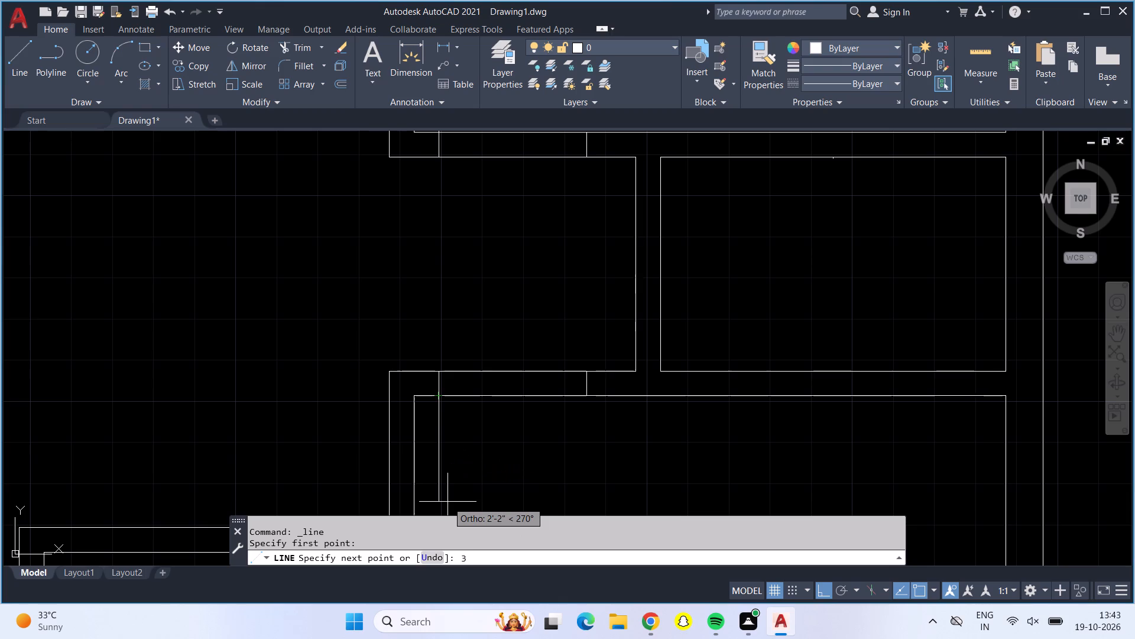
key("apostrophe")
key("Return")
key("Return")
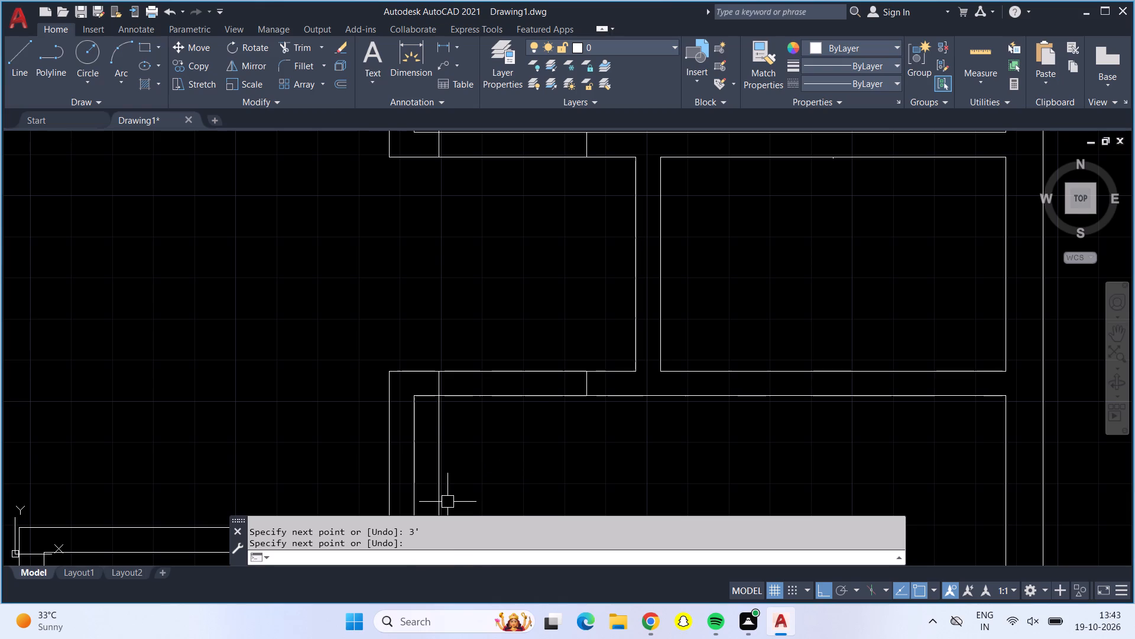
Draw the west door jamb across the north wall of the small room between the east bedrooms, 6" east of its inner northwest corner.
scroll(697, 53, "down", 2)
scroll(603, 317, "down", 2)
middle_click_drag(602, 312, 494, 307)
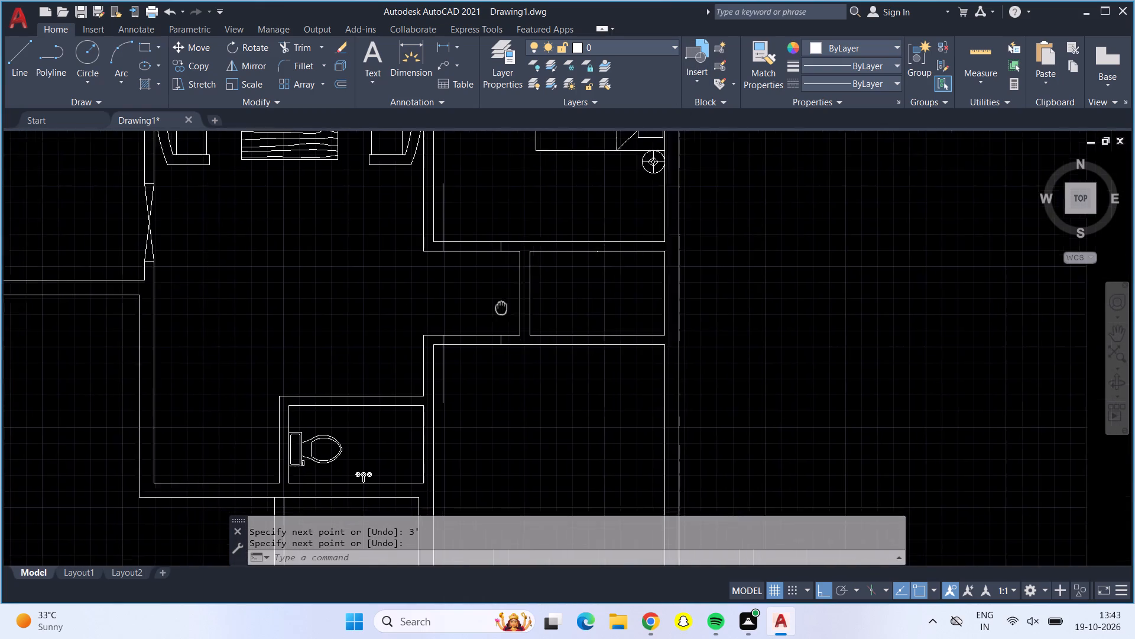
middle_click_drag(494, 307, 465, 288)
left_click(29, 51)
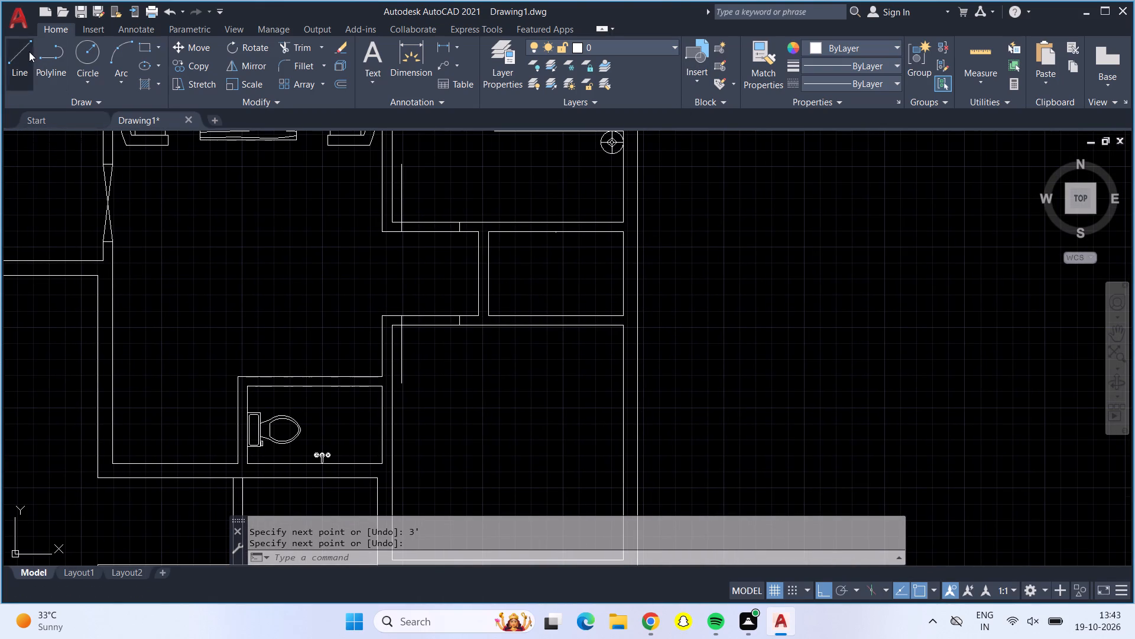
scroll(473, 243, "up", 4)
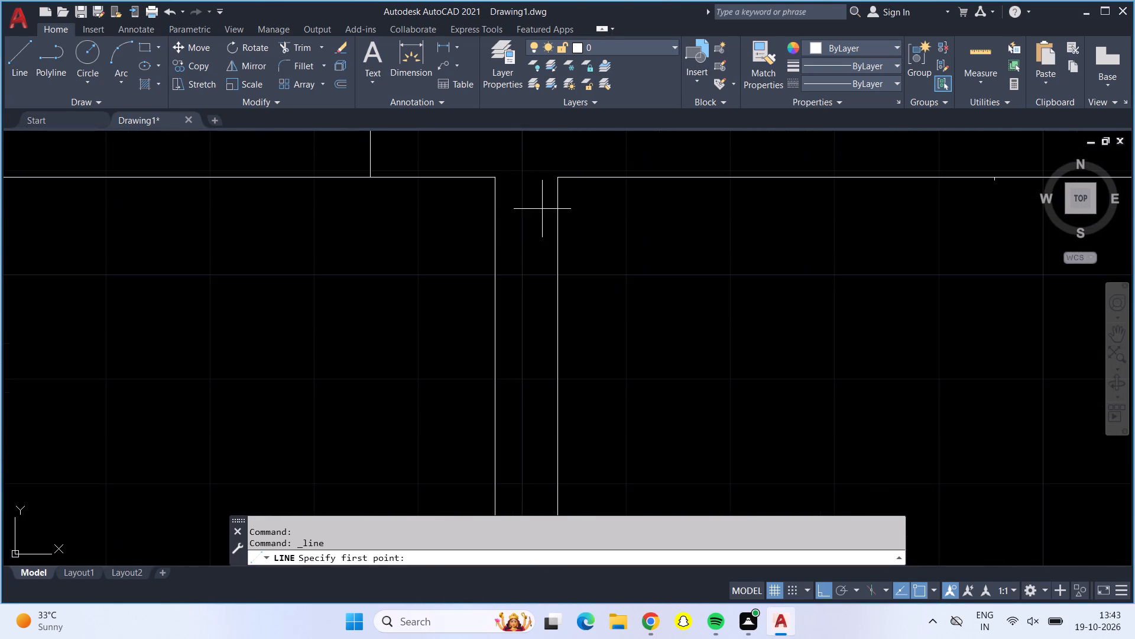
middle_click_drag(542, 209, 479, 387)
scroll(542, 209, "up", 1)
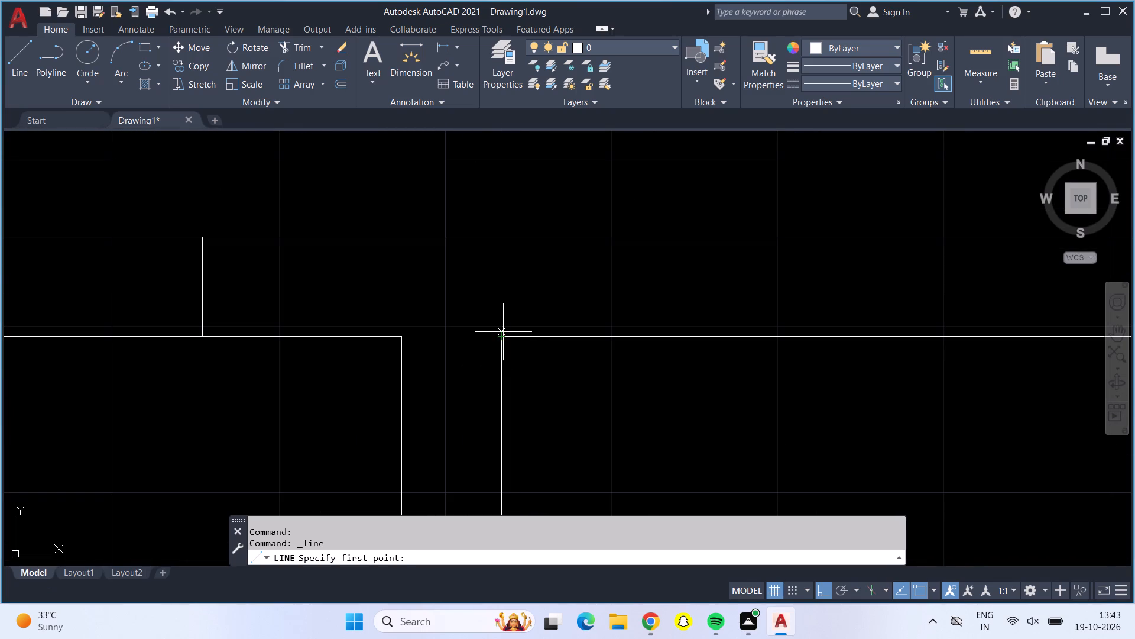
left_click(500, 337)
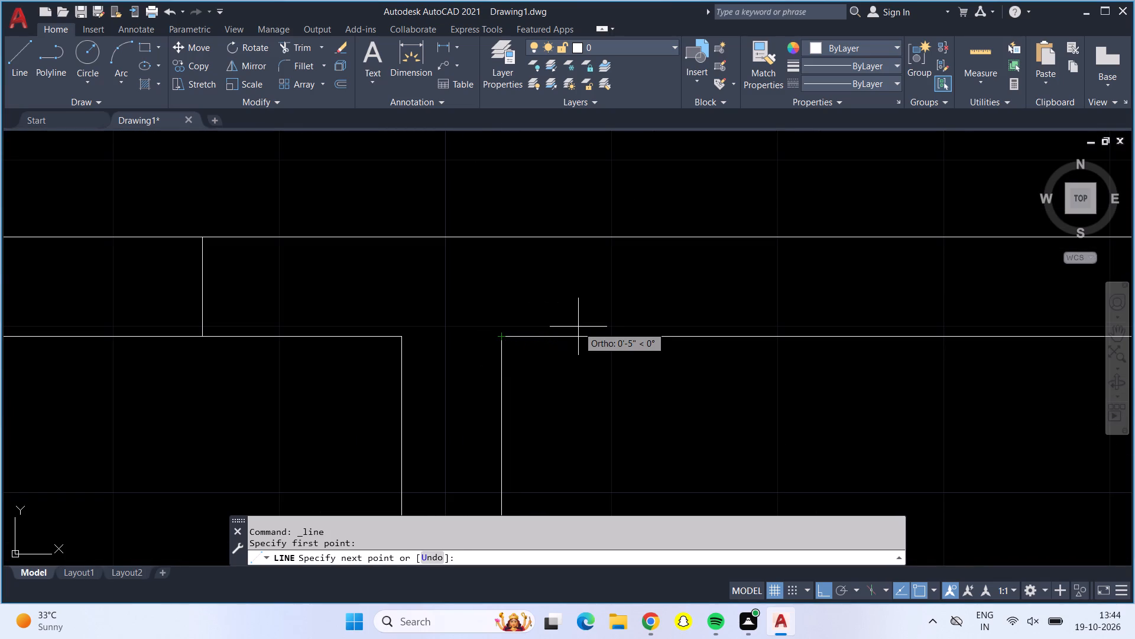
type("6'")
key("BackSpace")
key("shift+quotedbl")
key("Return")
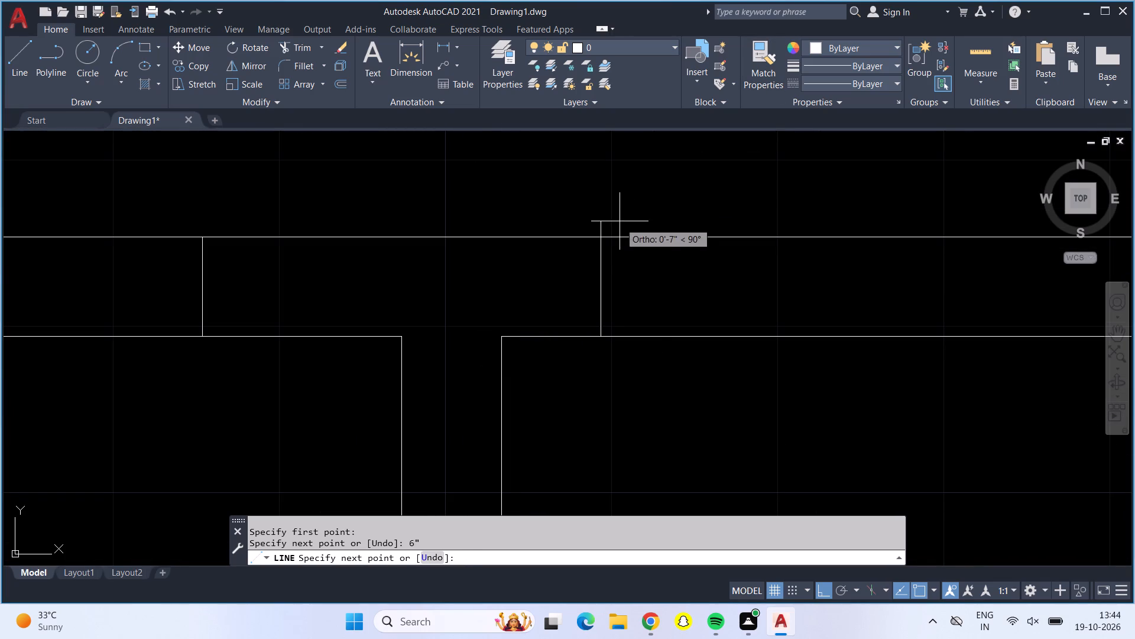
left_click(603, 237)
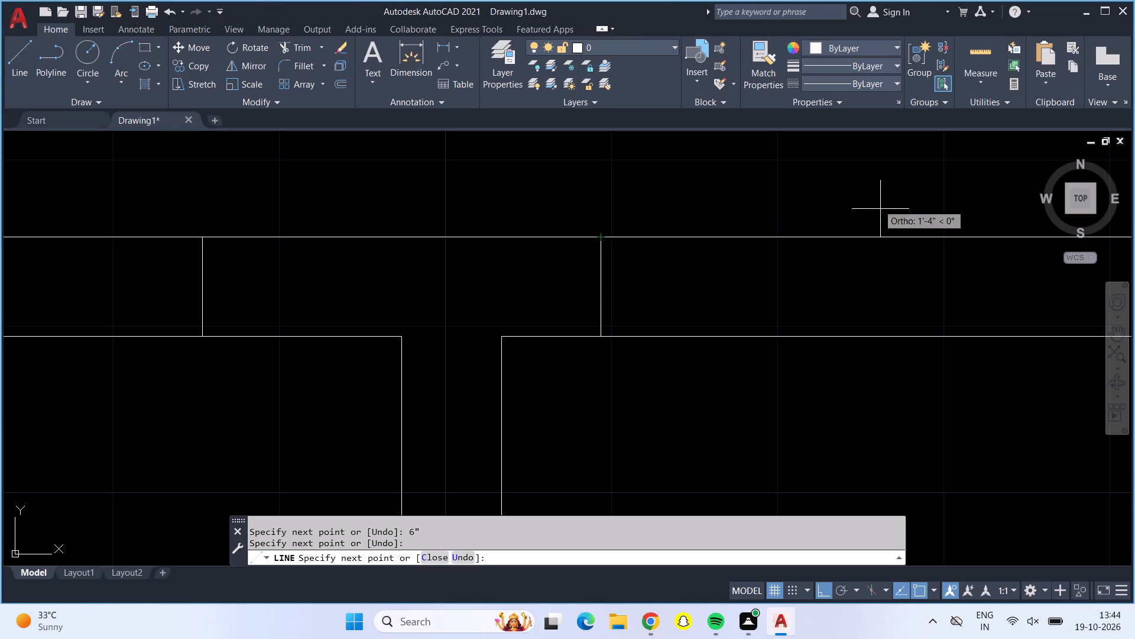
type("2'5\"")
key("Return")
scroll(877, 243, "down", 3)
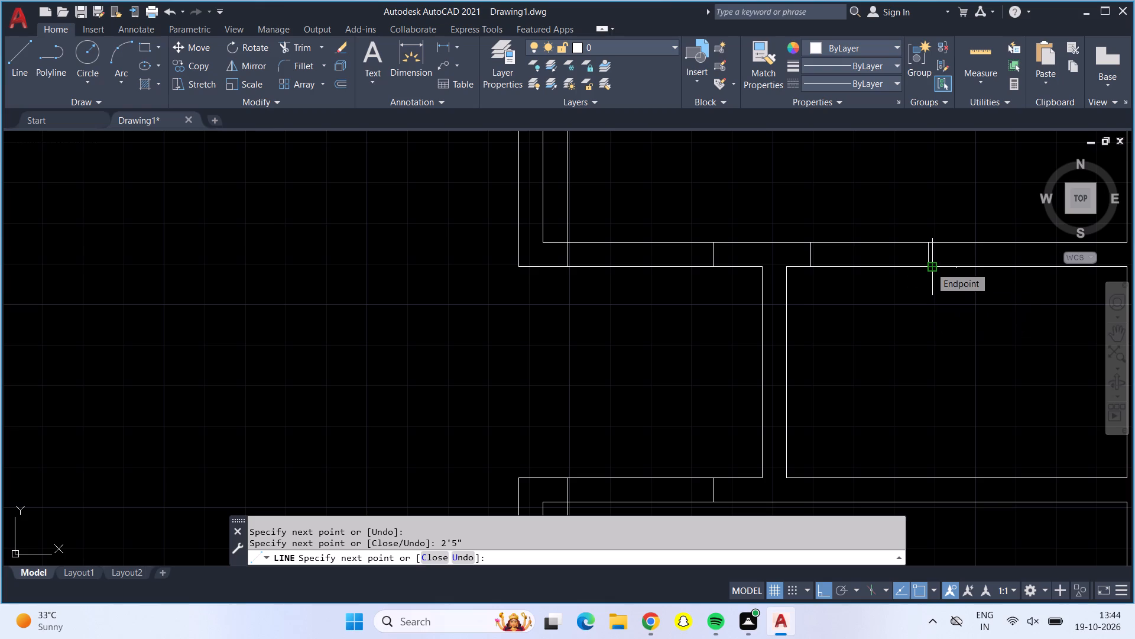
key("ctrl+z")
Extend the opening 2'5" east along the north wall and draw its east jamb line across the wall.
type("2'5\"")
key("Return")
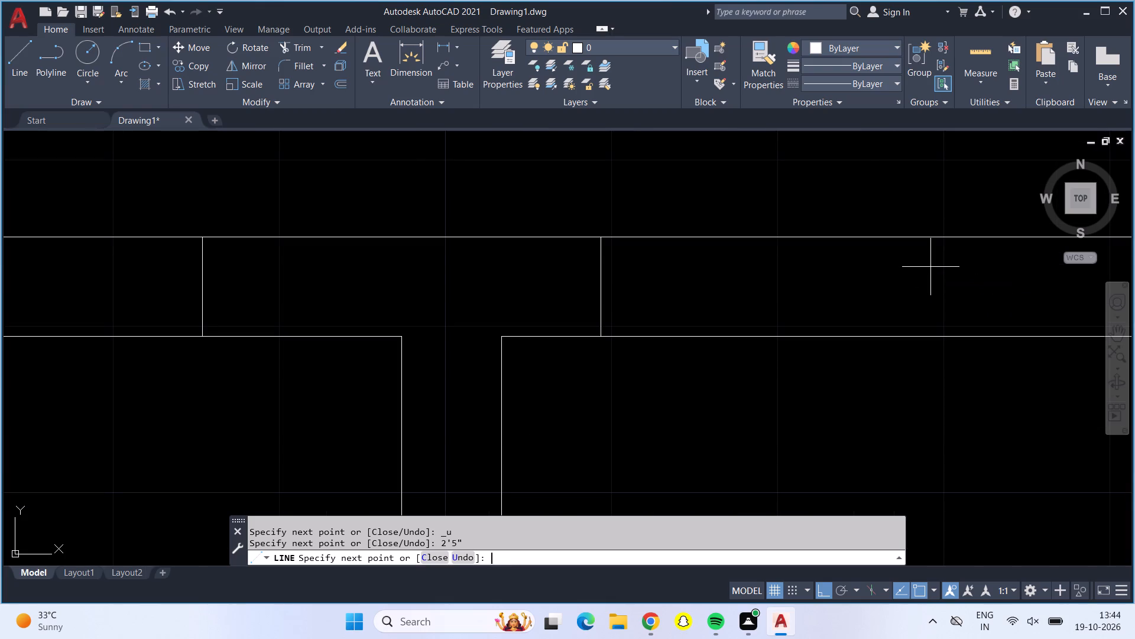
scroll(929, 267, "down", 3)
scroll(958, 334, "down", 1)
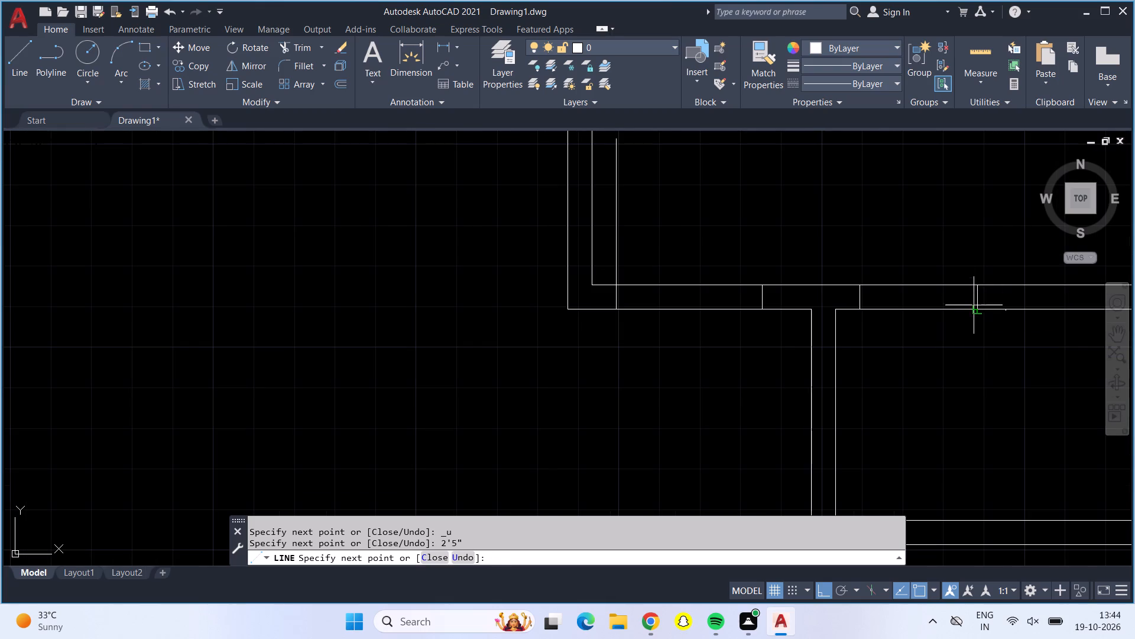
left_click(979, 311)
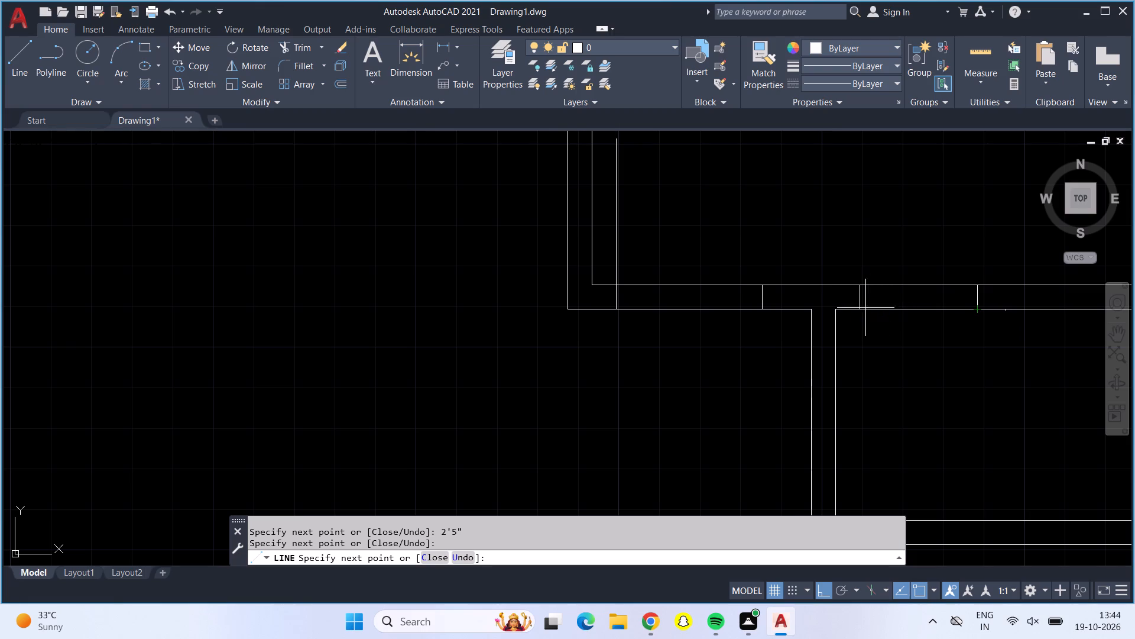
Draw a 2'5" door leaf line south into the small room from the new opening's west jamb.
left_click(862, 308)
scroll(871, 385, "down", 1)
middle_click_drag(871, 385, 868, 380)
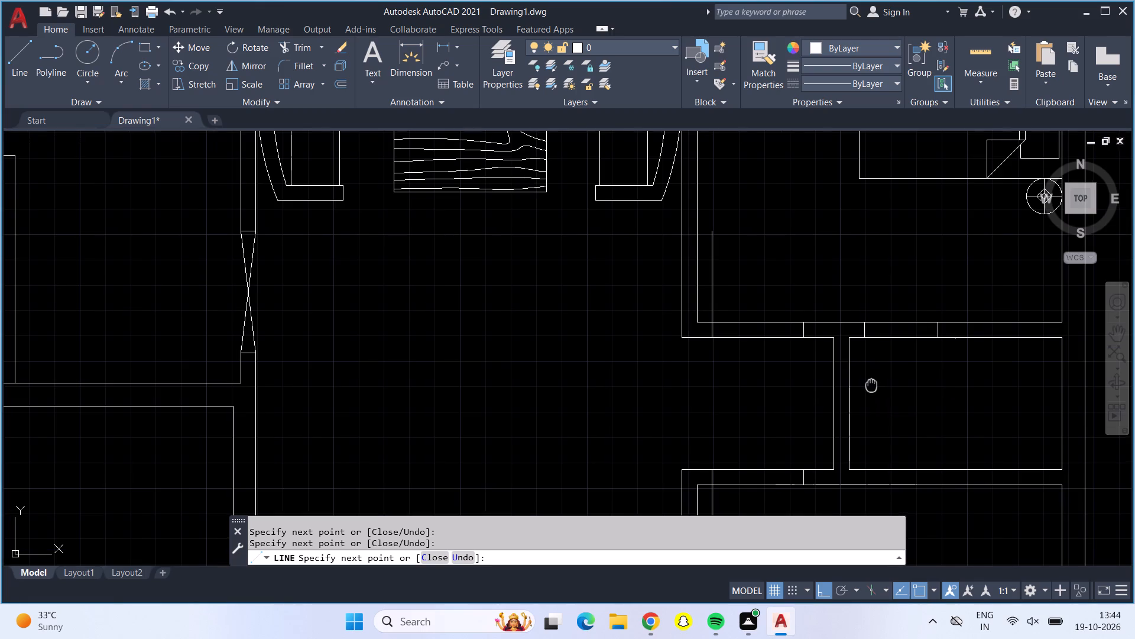
middle_click_drag(868, 380, 854, 355)
type("2'5\"")
key("Return")
key("Return")
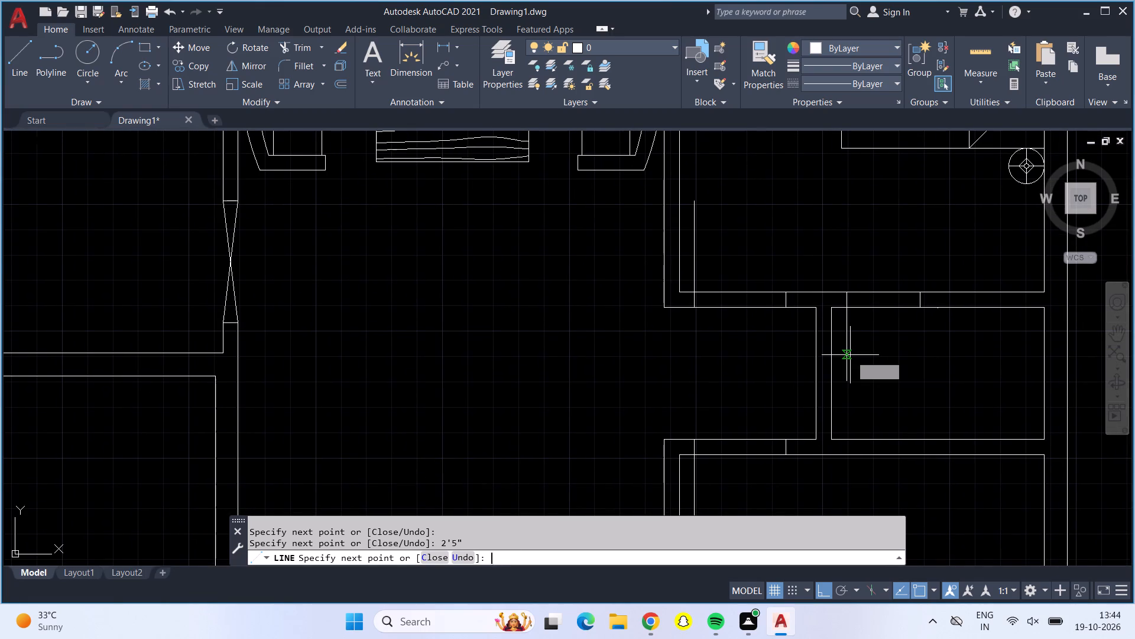
Mark a 2'5" door opening with jamb lines in the toilet's east wall, starting 6" south of its inner northeast corner.
scroll(708, 302, "up", 1)
scroll(712, 445, "down", 1)
scroll(712, 444, "up", 1)
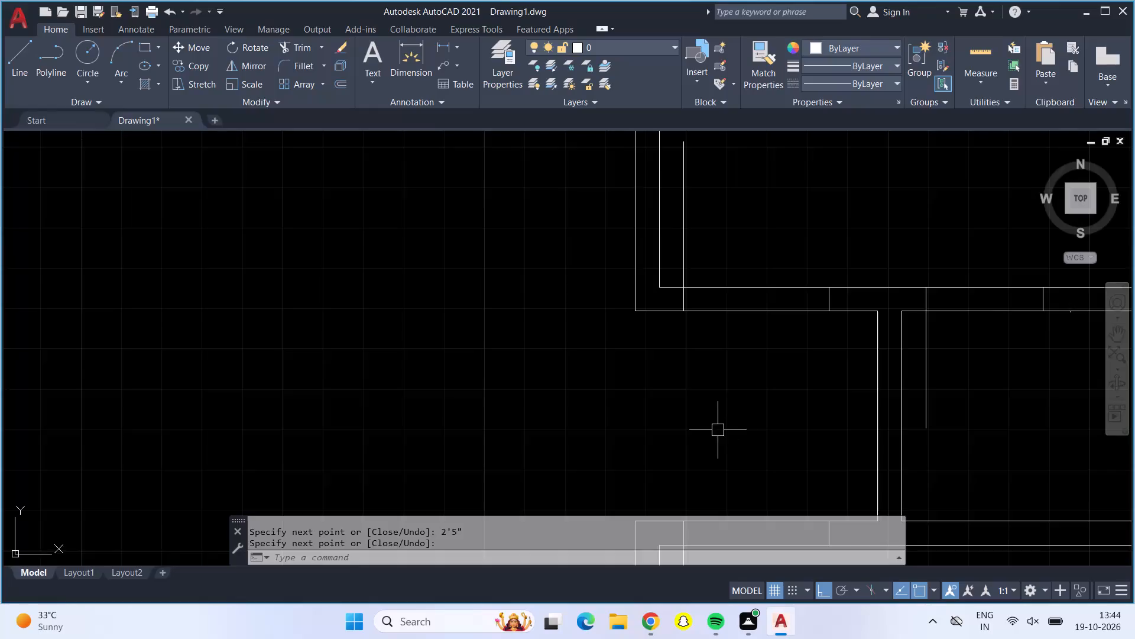
scroll(719, 427, "down", 2)
middle_click(694, 335)
scroll(647, 446, "up", 1)
middle_click_drag(647, 446, 609, 116)
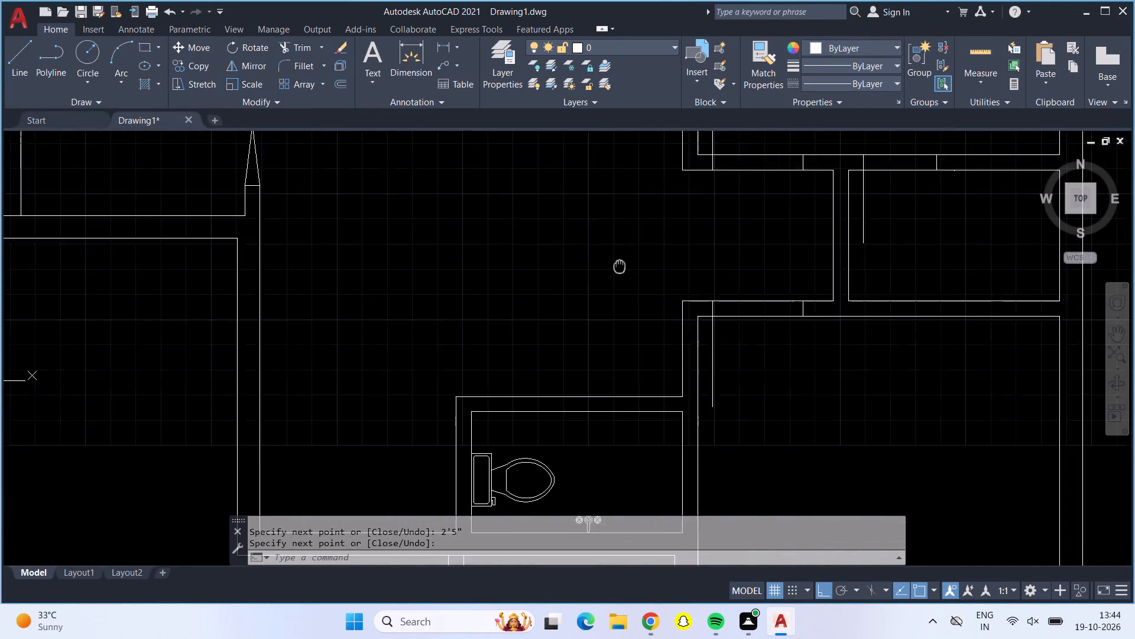
middle_click_drag(609, 116, 609, 113)
left_click_drag(13, 61, 24, 66)
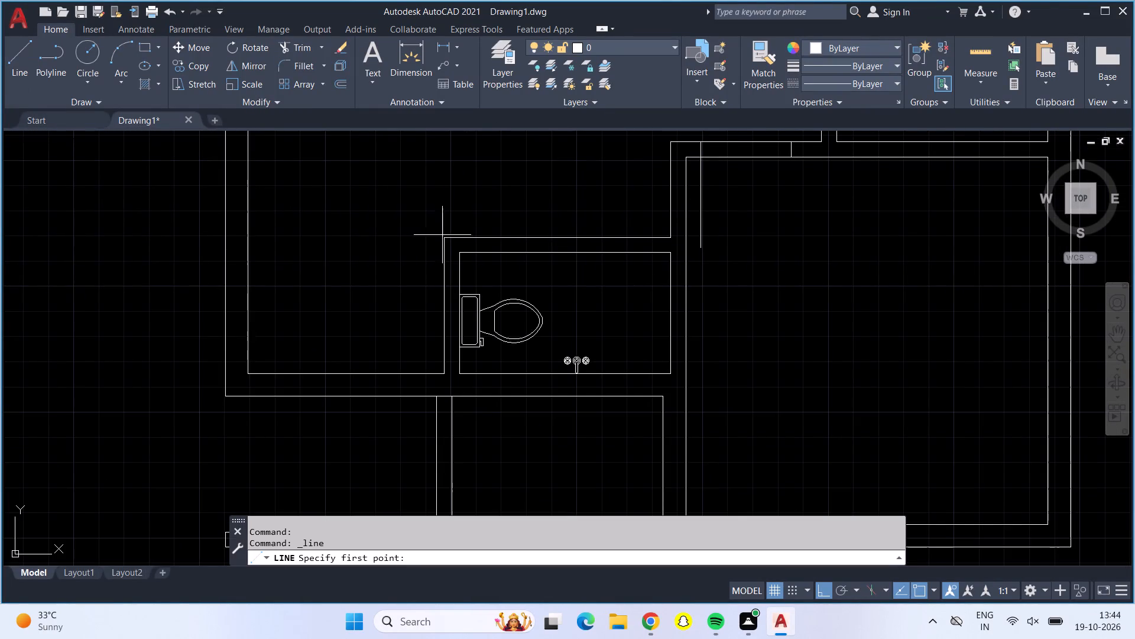
scroll(681, 259, "up", 1)
scroll(681, 259, "down", 1)
scroll(681, 259, "up", 2)
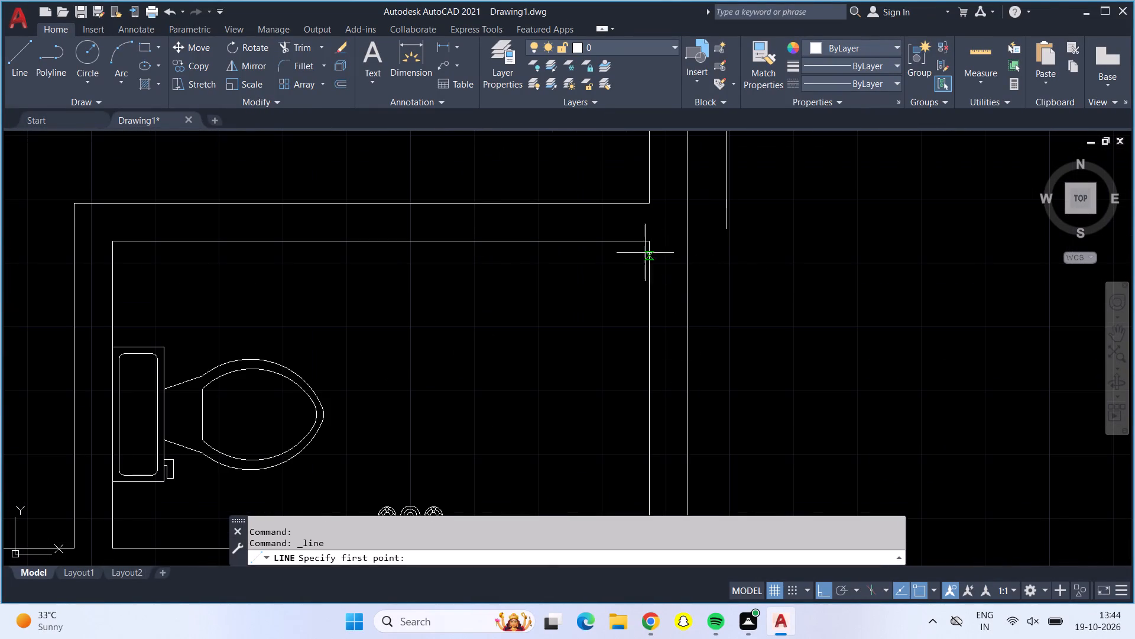
left_click(646, 242)
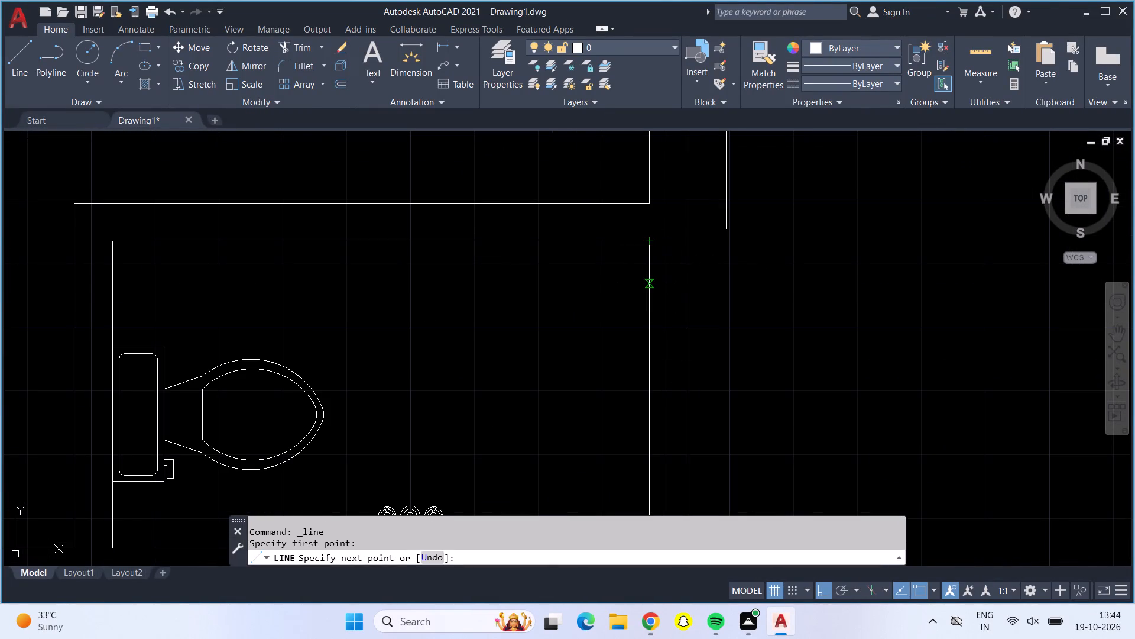
key("6")
key("shift+quotedbl")
key("Return")
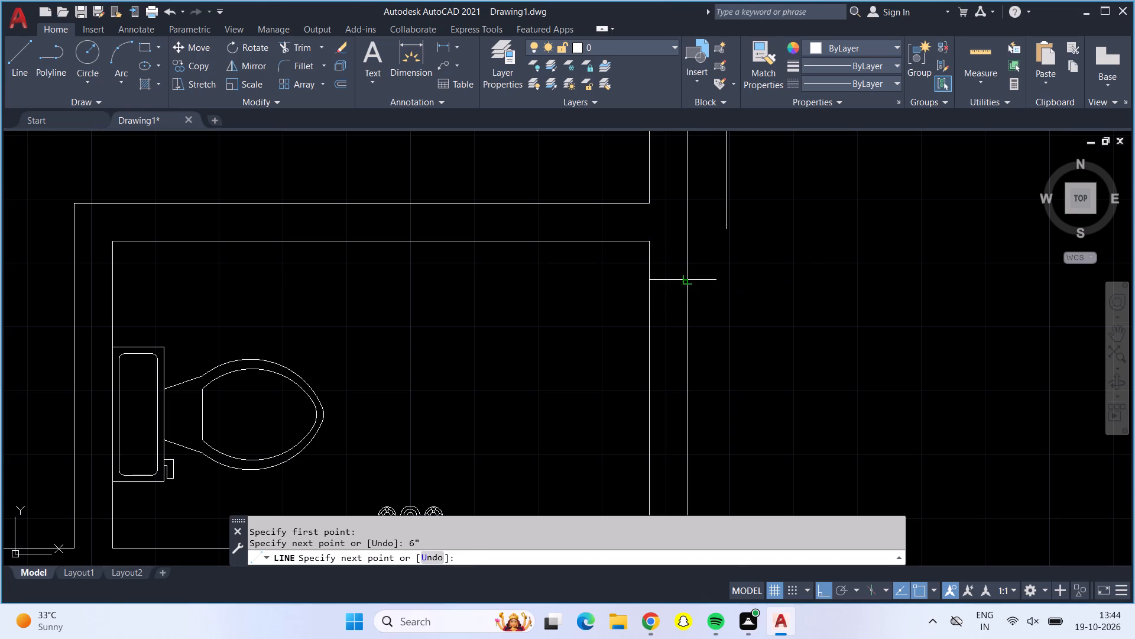
left_click(688, 281)
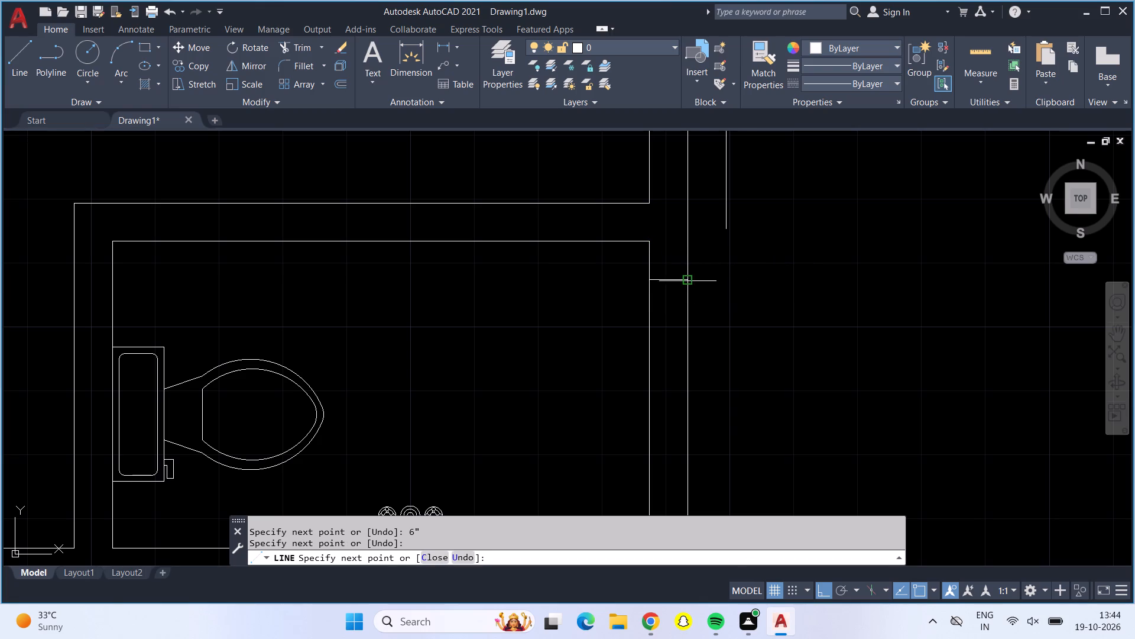
middle_click_drag(714, 431, 714, 393)
scroll(714, 431, "down", 1)
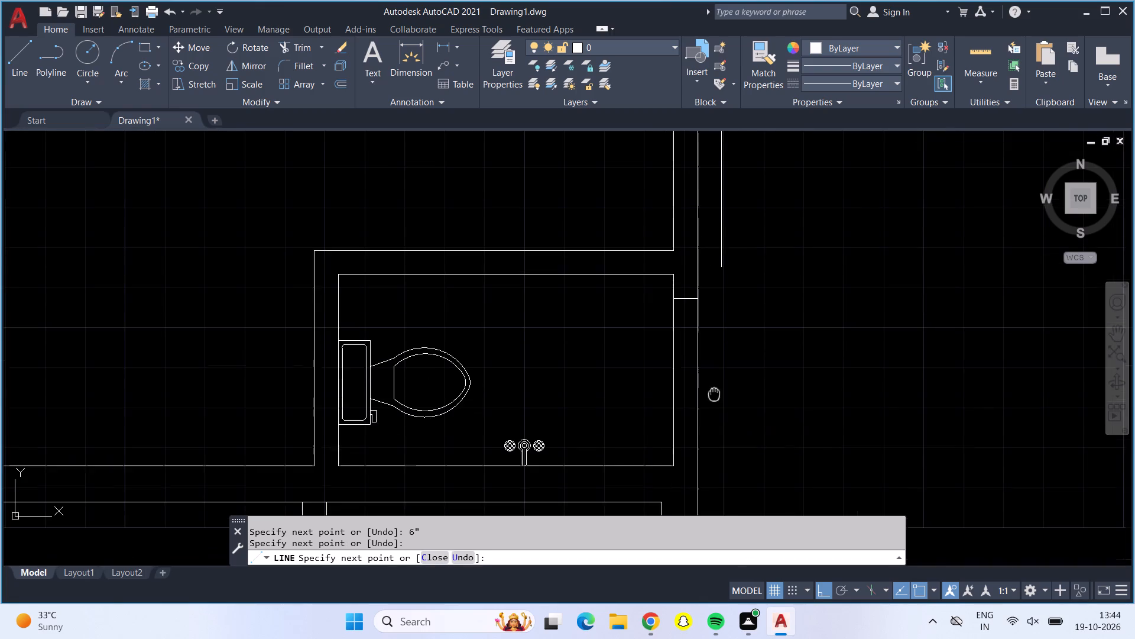
middle_click_drag(714, 393, 714, 379)
type("2'5\"")
key("Return")
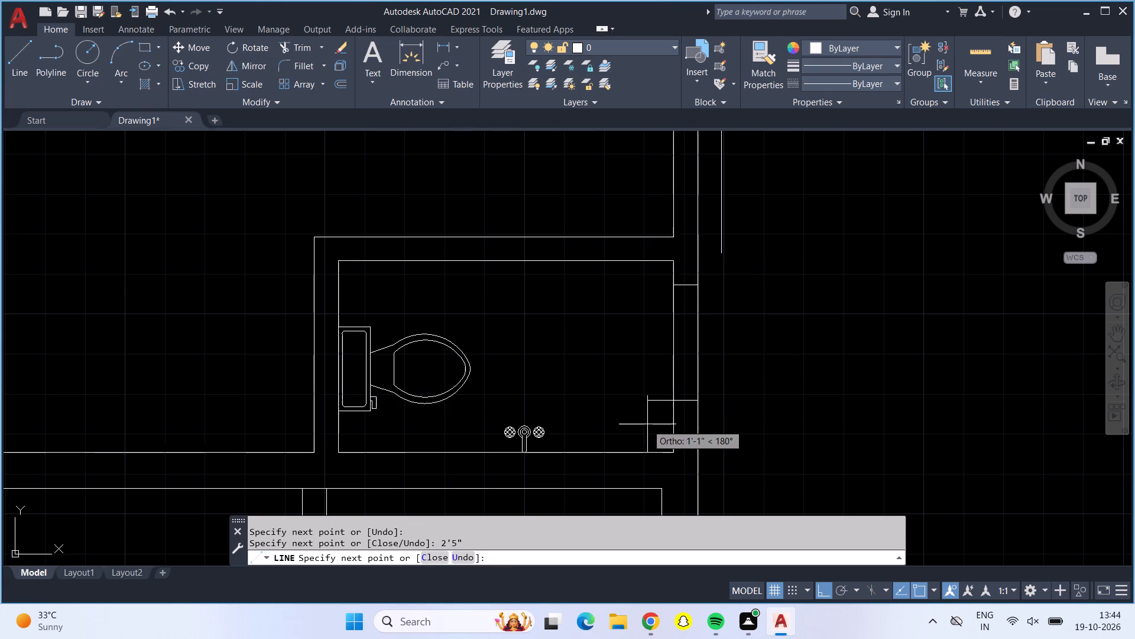
left_click(677, 406)
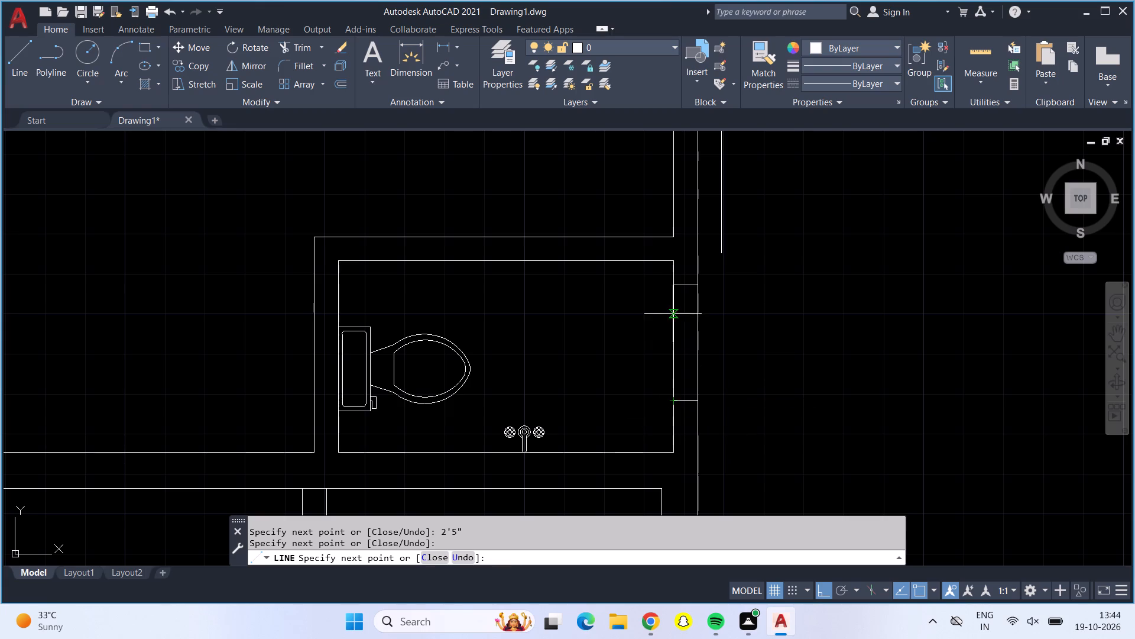
Draw a 2'5" door leaf line west into the toilet from its new opening's north jamb.
left_click(672, 285)
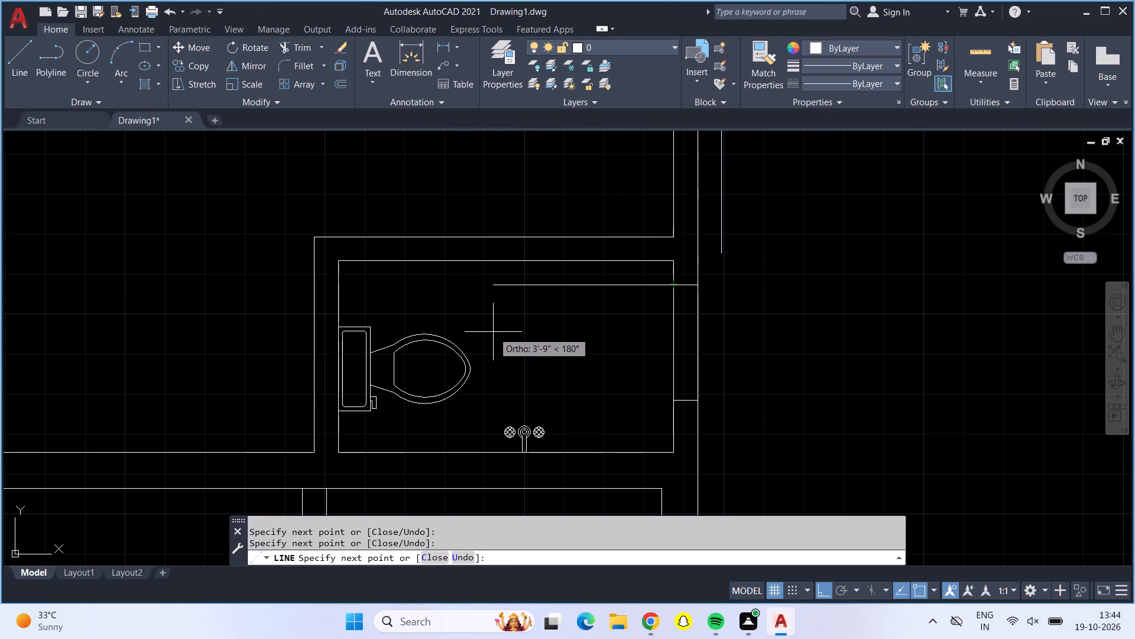
type("2'5")
key("shift+quotedbl")
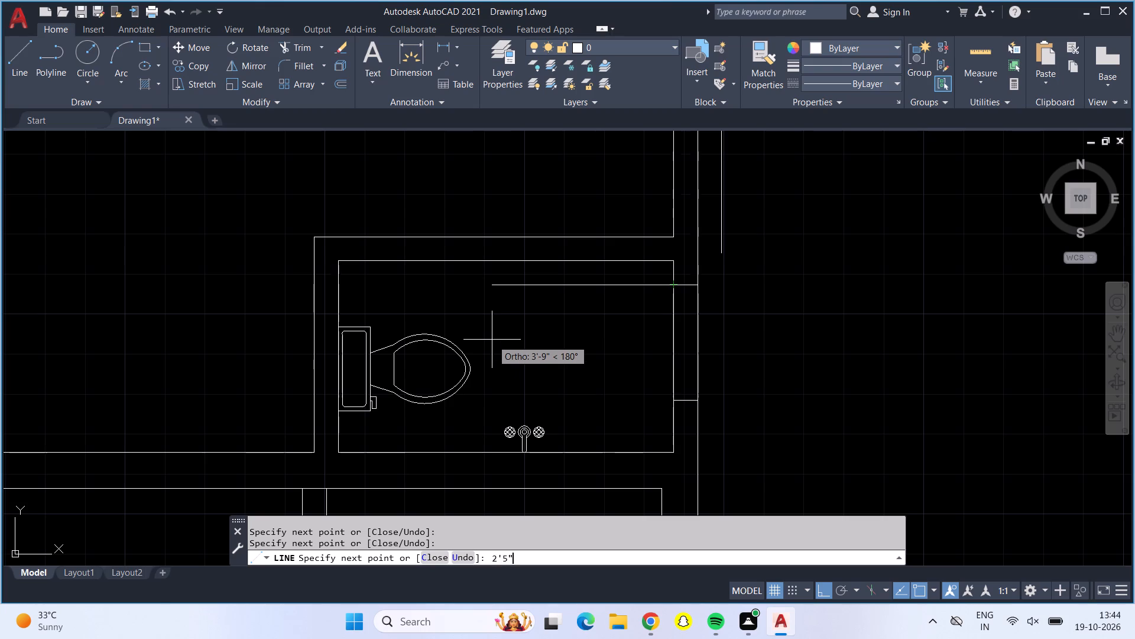
key("Return")
key("Return")
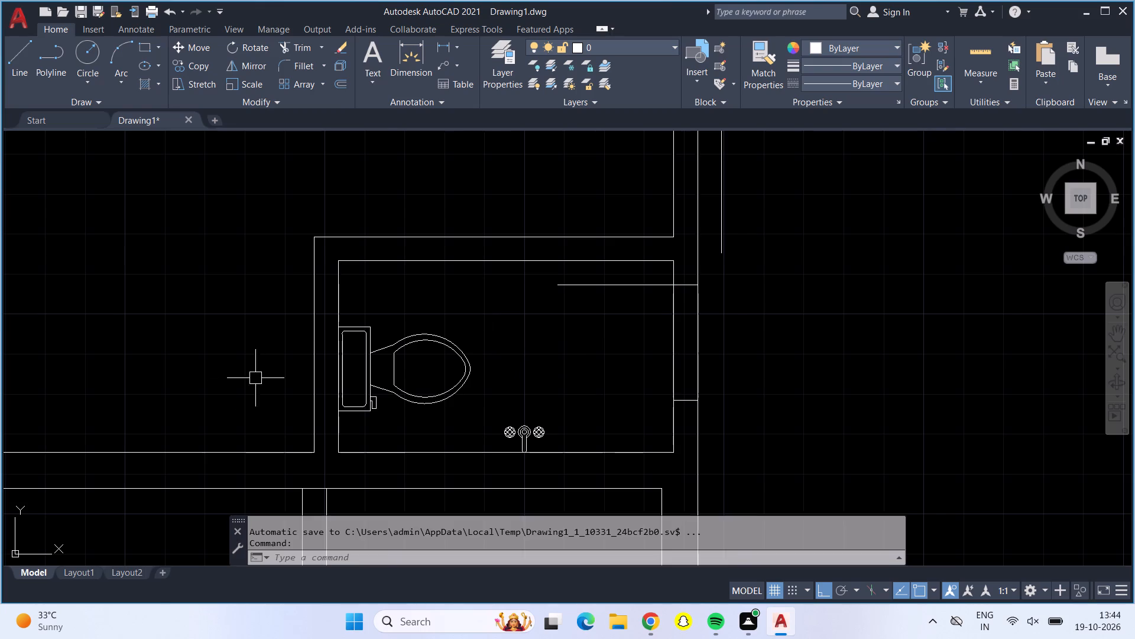
Mark a 2'5" door opening with jamb lines in the partition west of the small room south of the toilet, 6" below its north end.
scroll(291, 376, "down", 1)
scroll(481, 337, "down", 1)
middle_click_drag(488, 253, 489, 286)
middle_click_drag(473, 383, 478, 363)
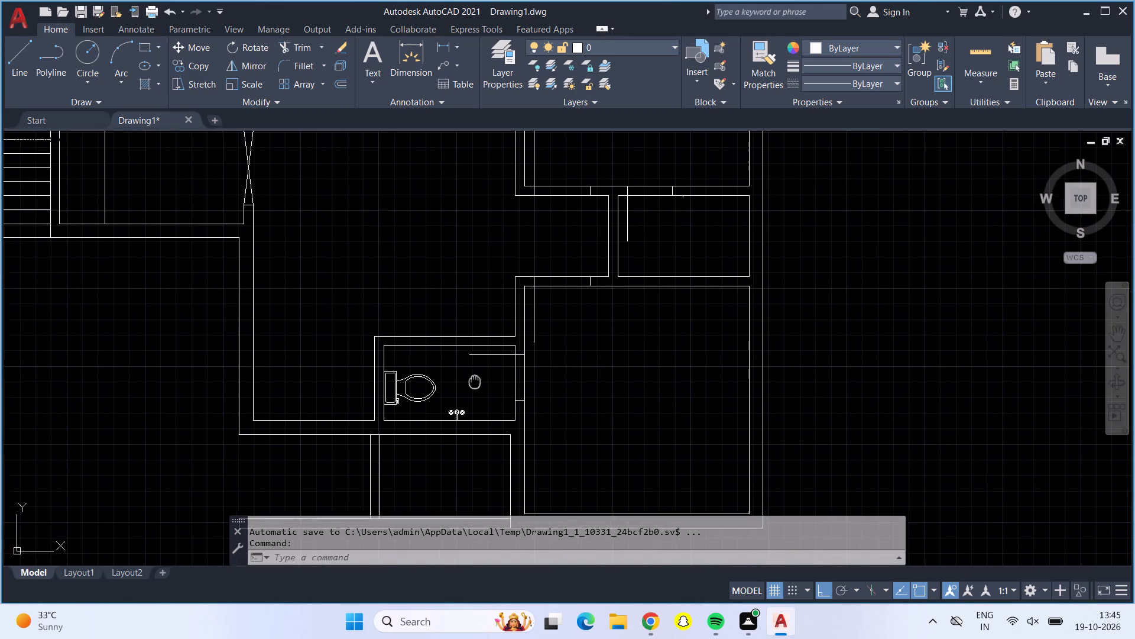
middle_click_drag(478, 363, 489, 257)
left_click(21, 54)
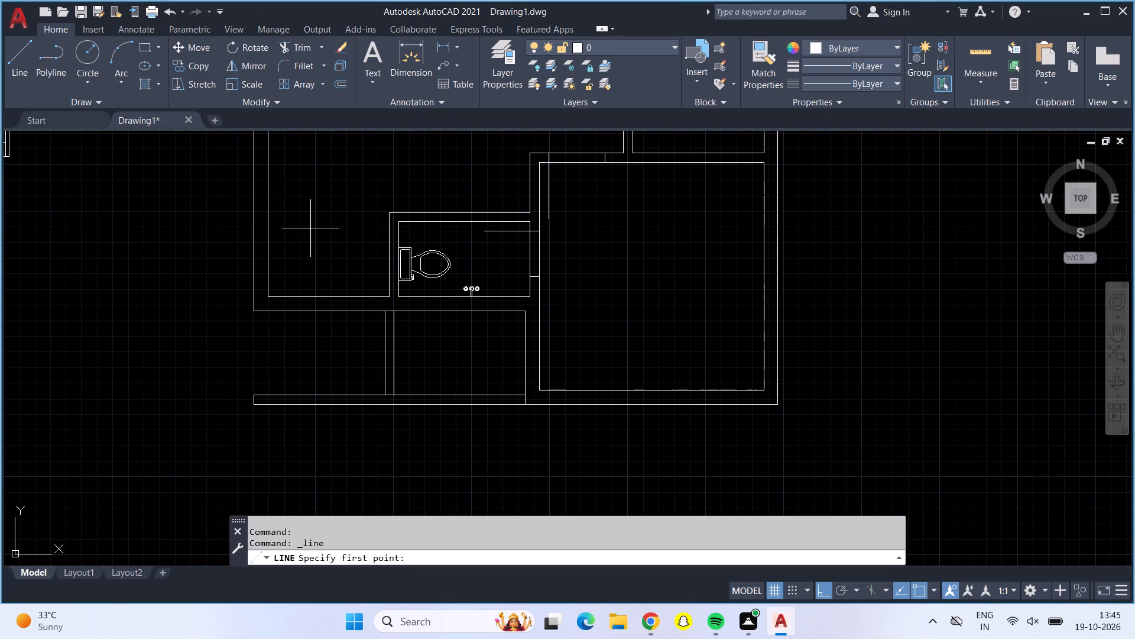
scroll(398, 319, "up", 2)
middle_click_drag(394, 334, 394, 279)
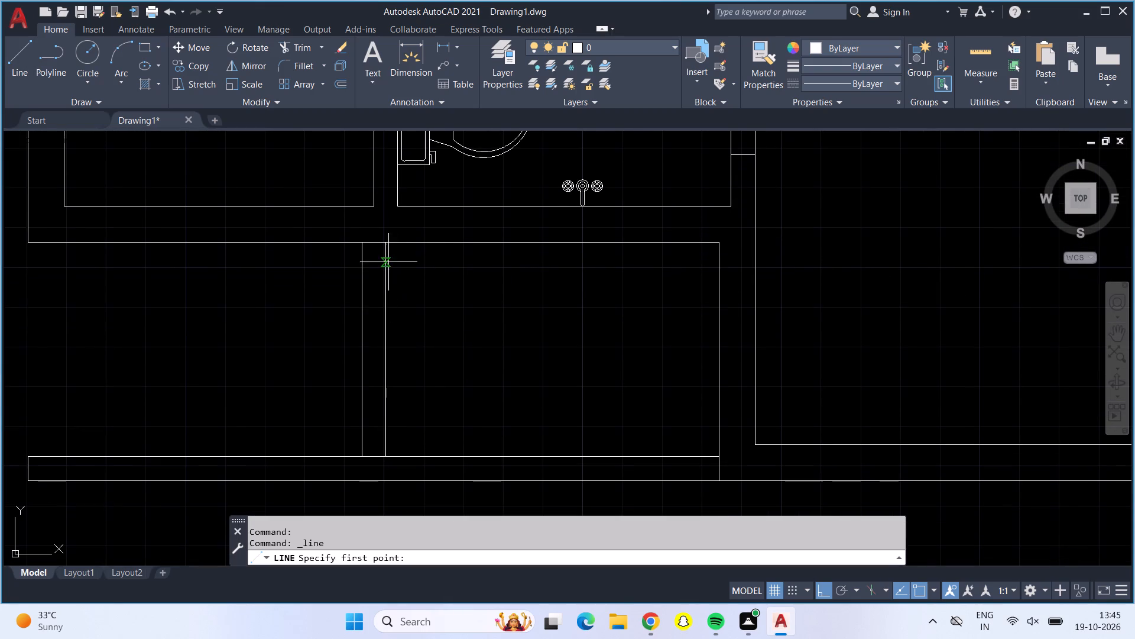
left_click_drag(364, 243, 361, 281)
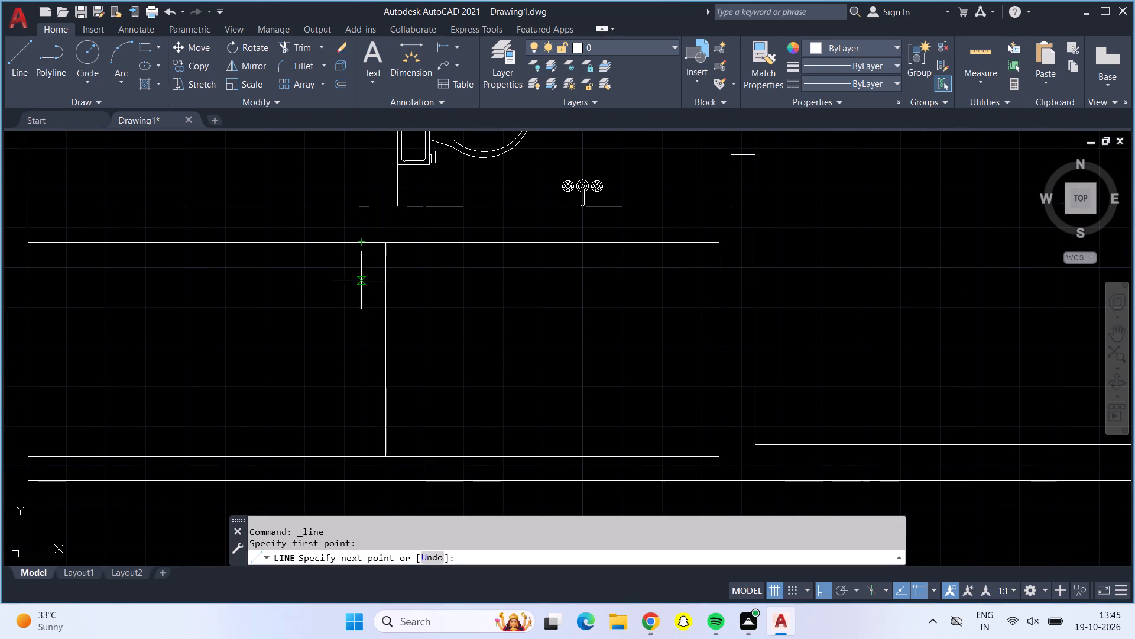
left_click_drag(361, 281, 361, 283)
type("6\"")
key("Return")
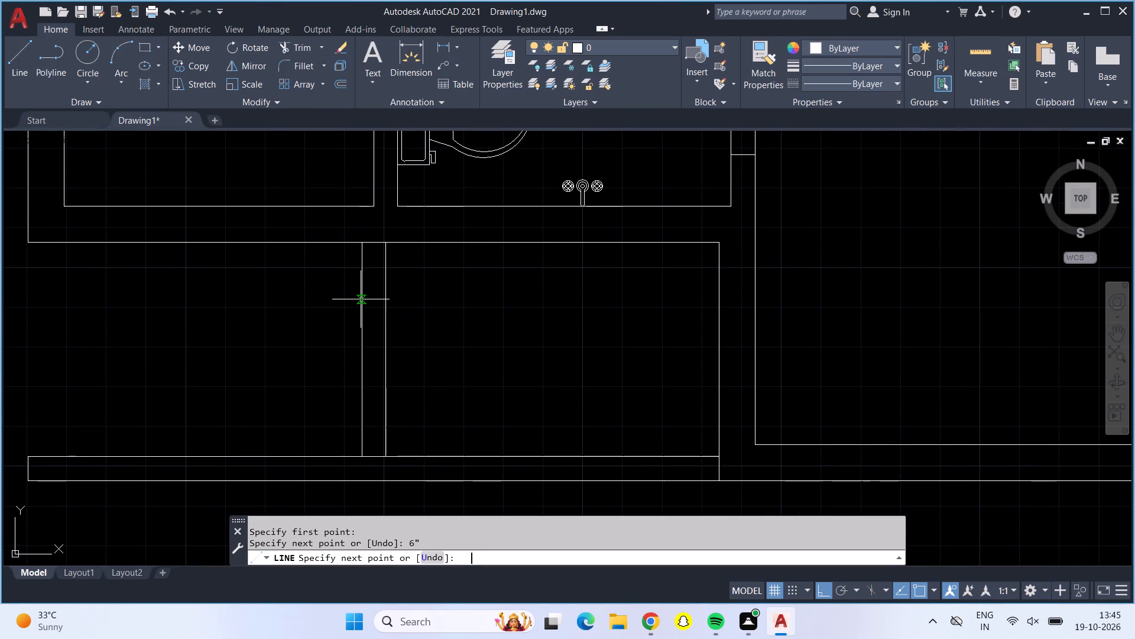
left_click(389, 266)
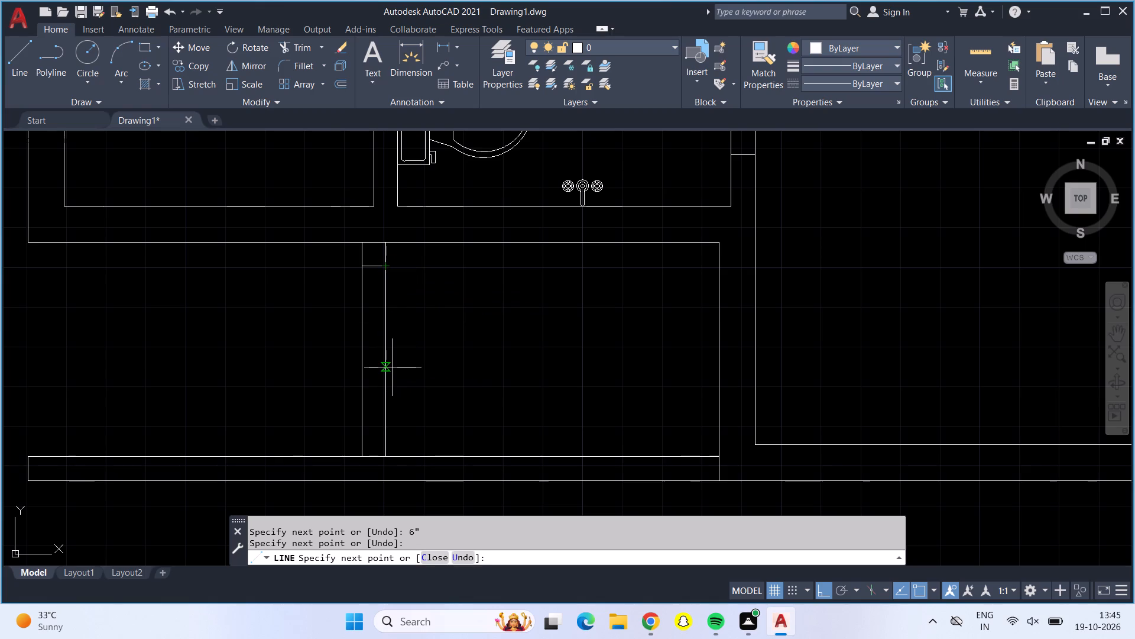
type("2'5\"")
key("Return")
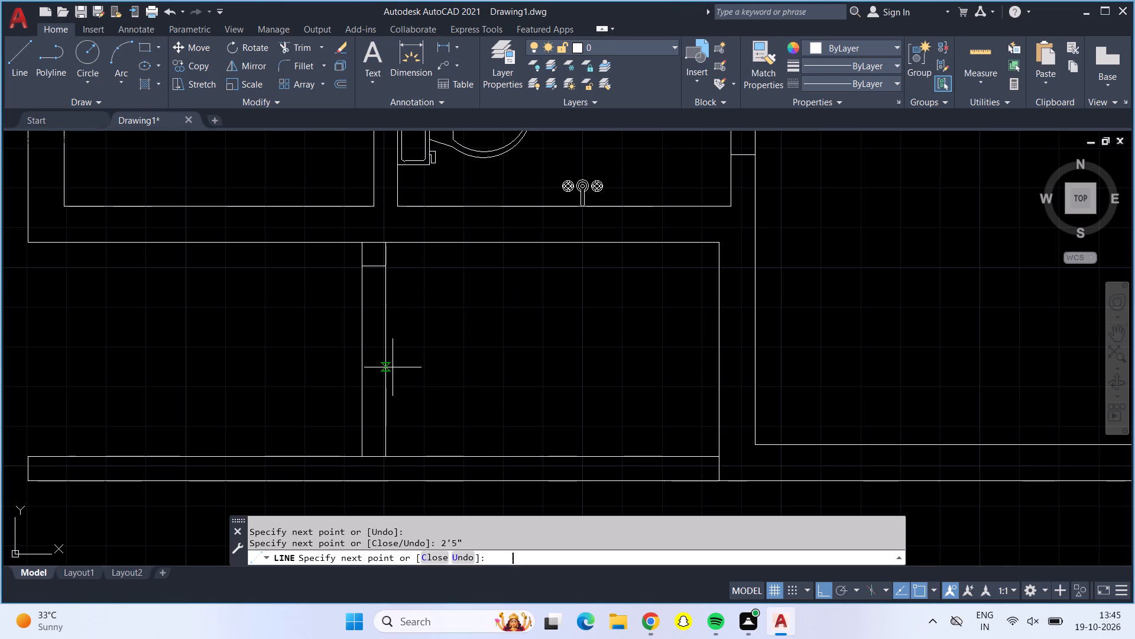
left_click(361, 380)
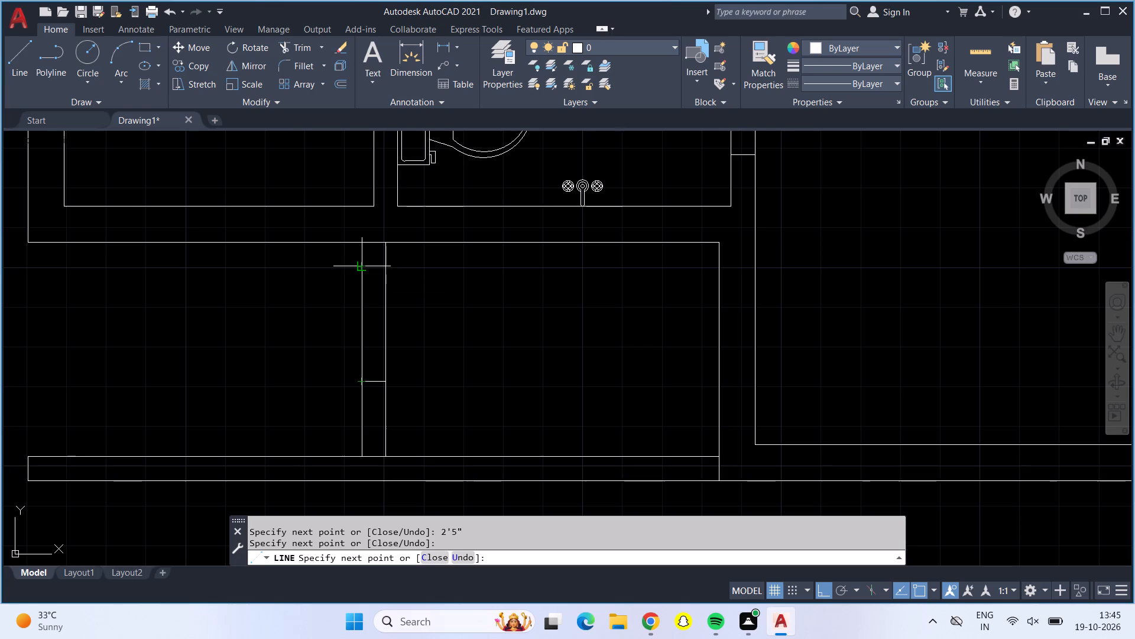
Complete the north jamb line of the partition opening and draw a 2'5" door leaf line east from it into the small room.
left_click(364, 267)
left_click(385, 267)
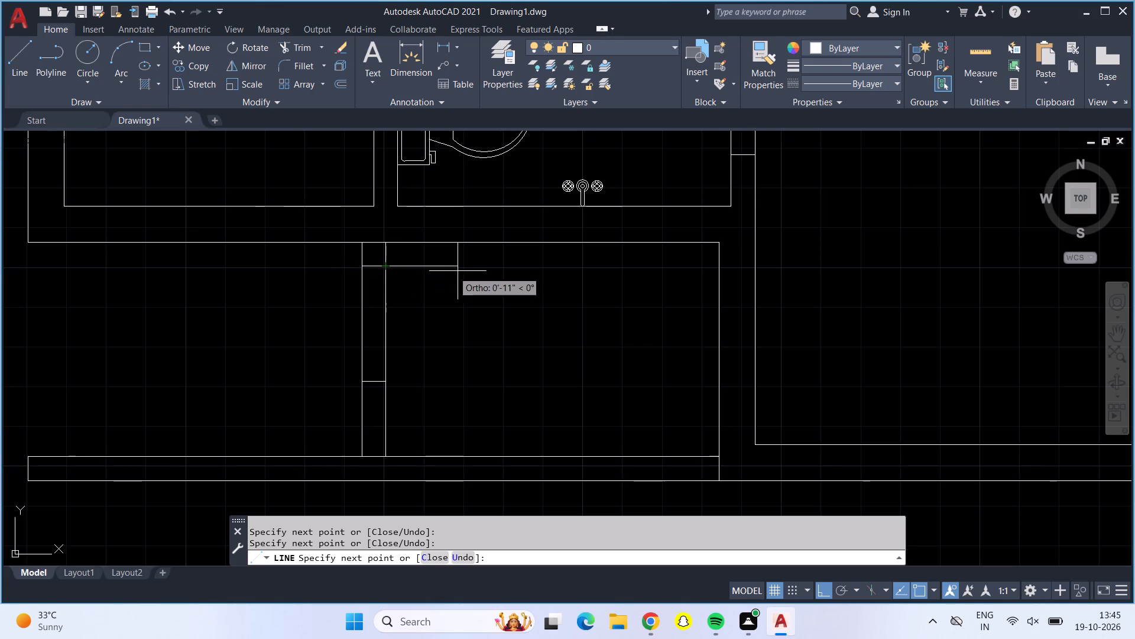
type("2'5\"")
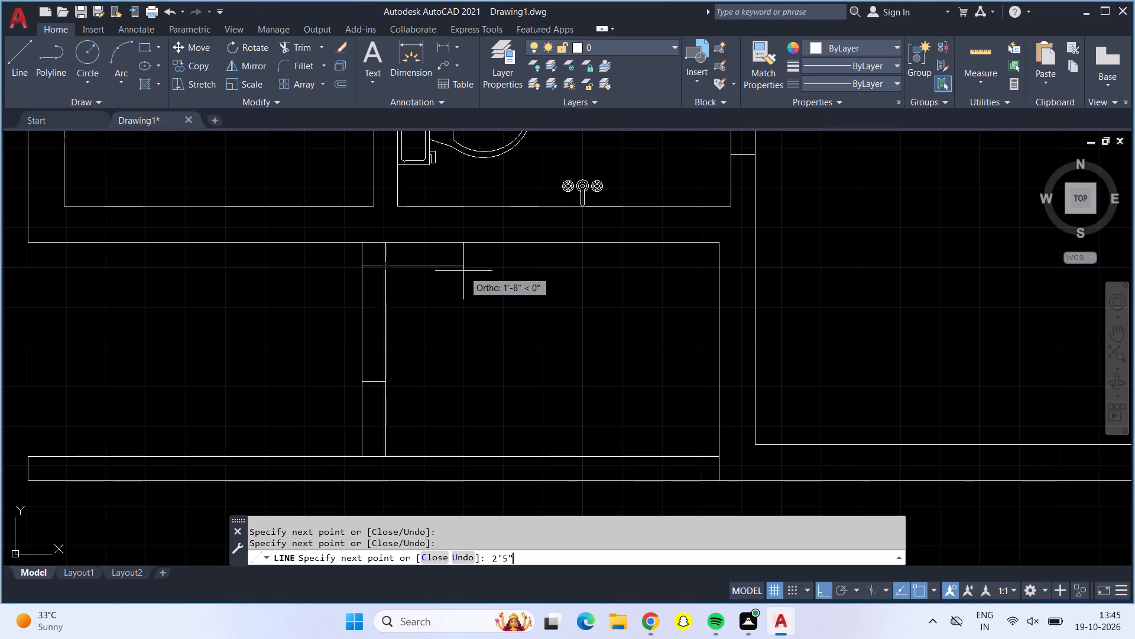
key("Return")
key("Return")
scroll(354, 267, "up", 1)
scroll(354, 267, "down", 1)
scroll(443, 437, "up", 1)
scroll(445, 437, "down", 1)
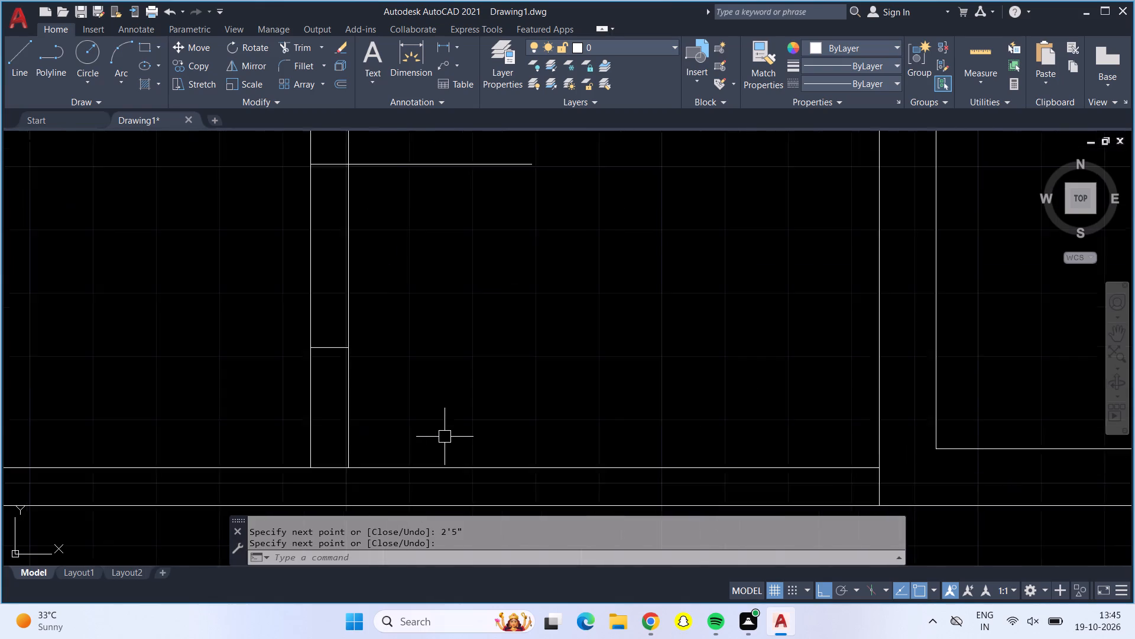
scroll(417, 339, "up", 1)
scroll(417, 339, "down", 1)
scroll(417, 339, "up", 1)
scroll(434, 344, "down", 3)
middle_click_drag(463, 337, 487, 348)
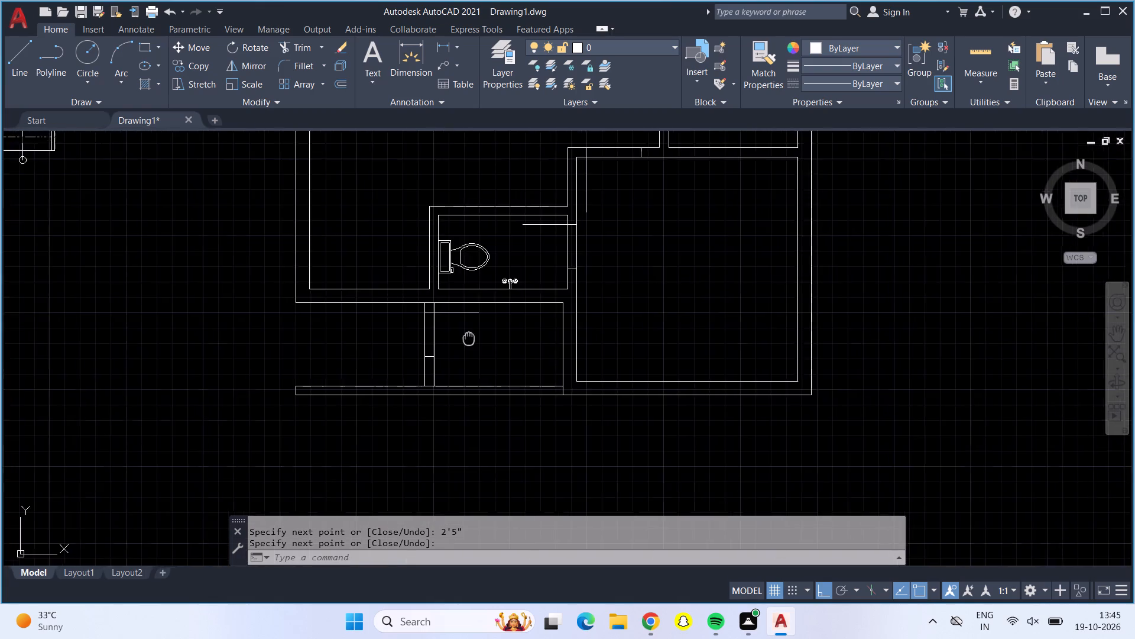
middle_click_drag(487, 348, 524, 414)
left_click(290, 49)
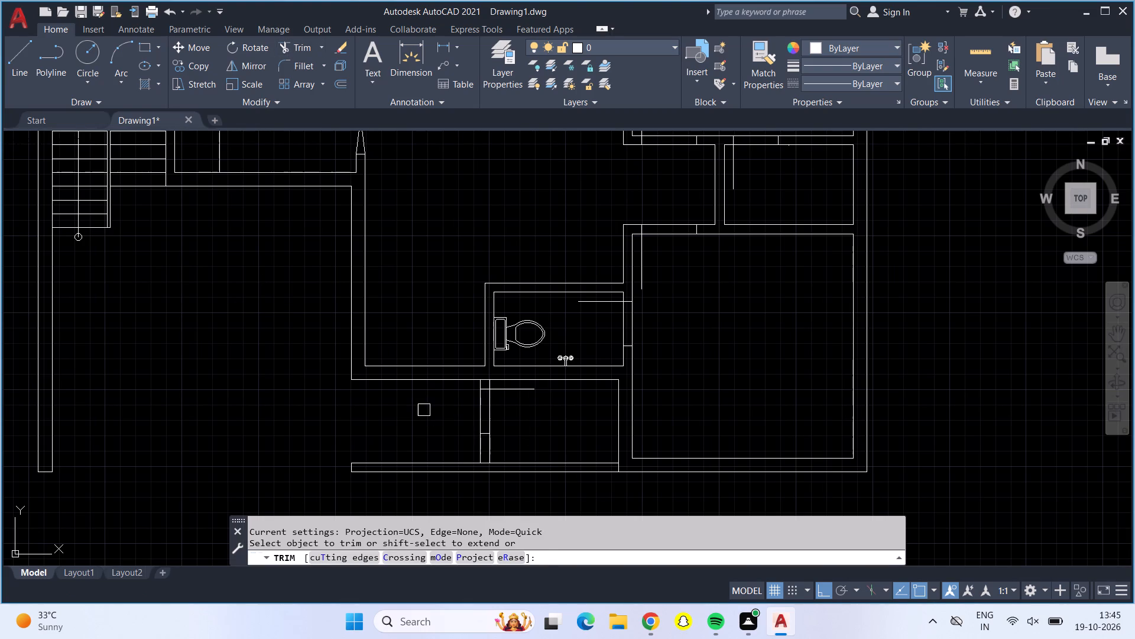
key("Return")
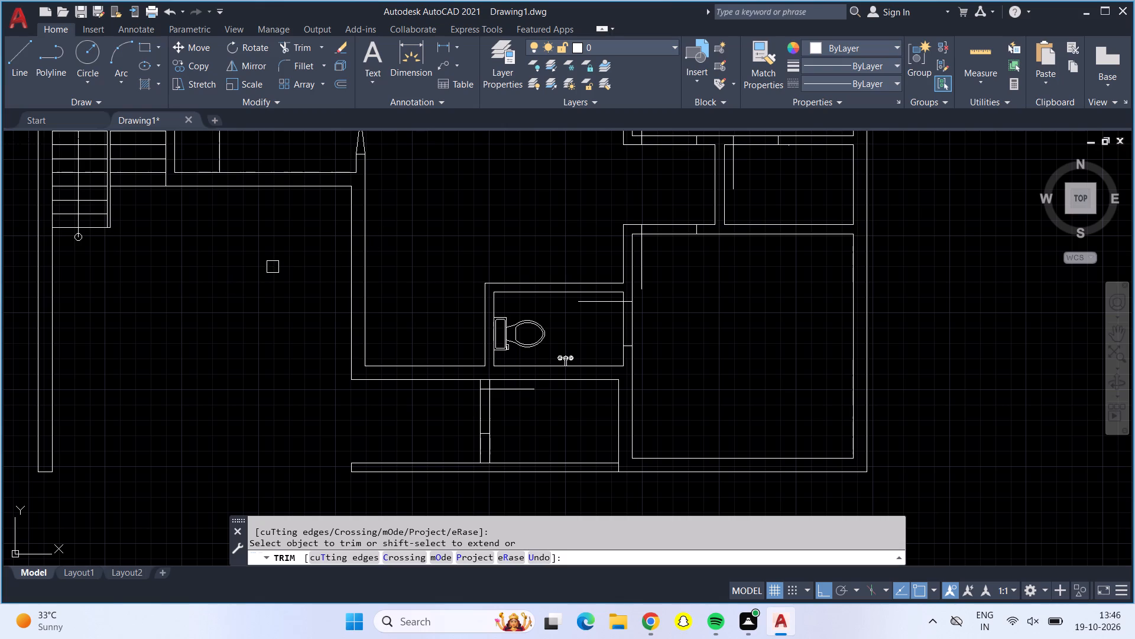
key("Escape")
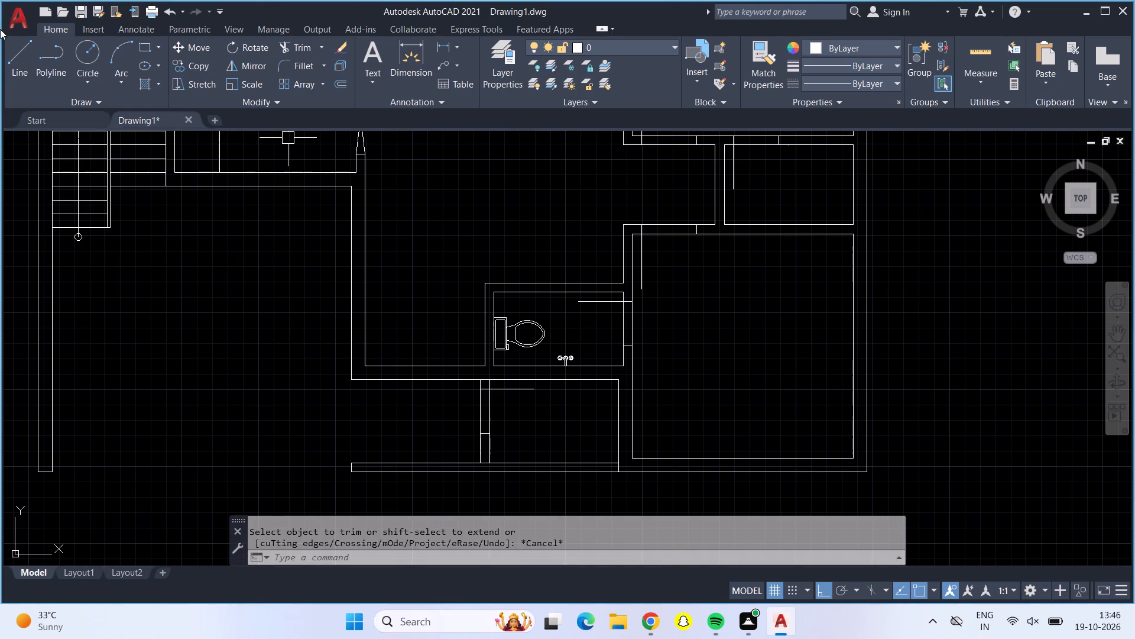
Mark a 5' opening with jamb lines in the hall's west wall, starting 1' south of the outer wall corner beside the stair area.
left_click(28, 52)
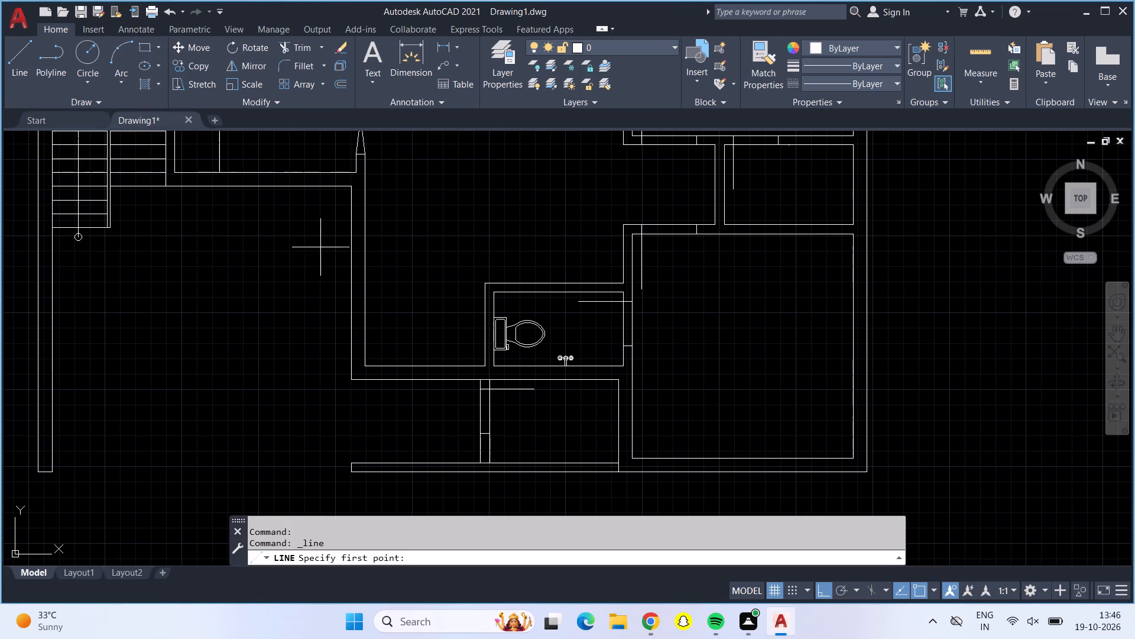
left_click(349, 187)
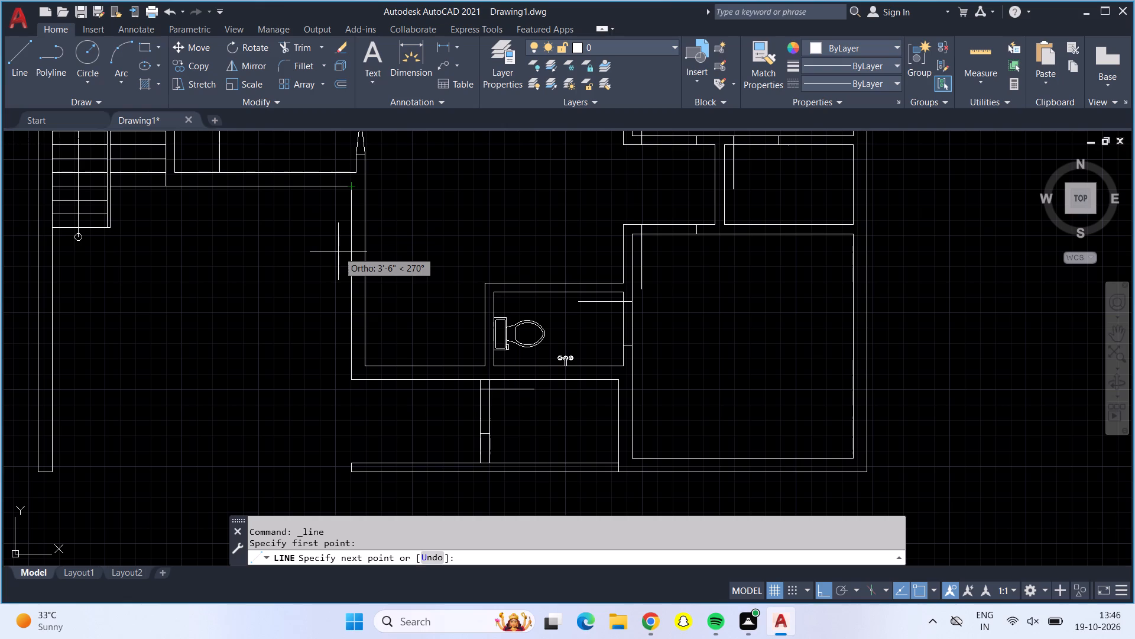
type("1'")
key("Return")
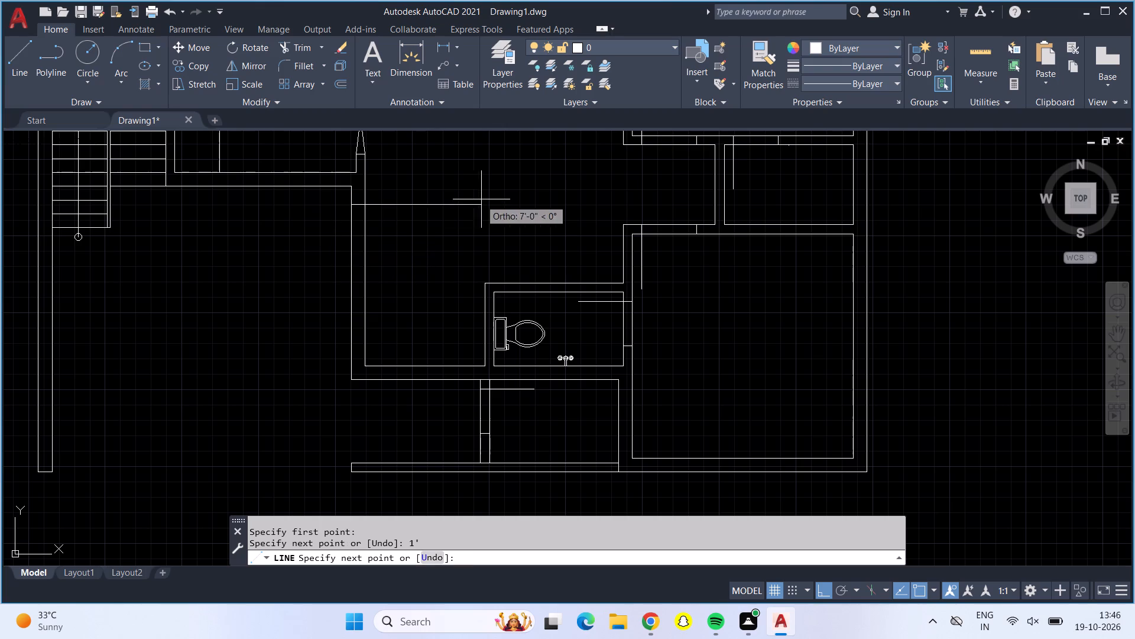
left_click(363, 205)
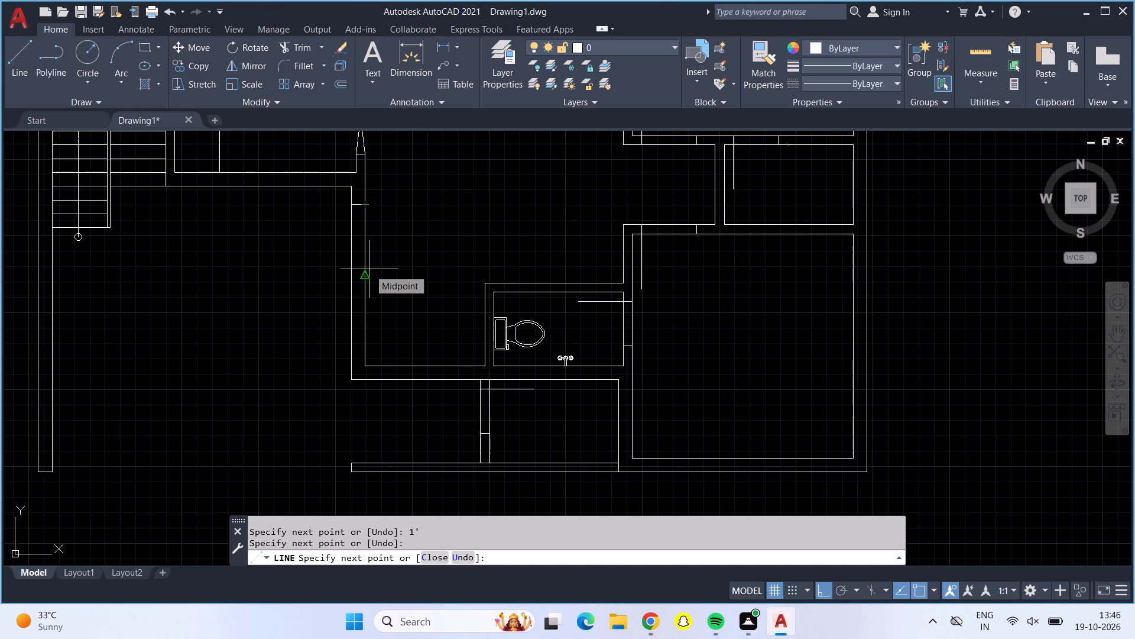
type("5'")
key("Return")
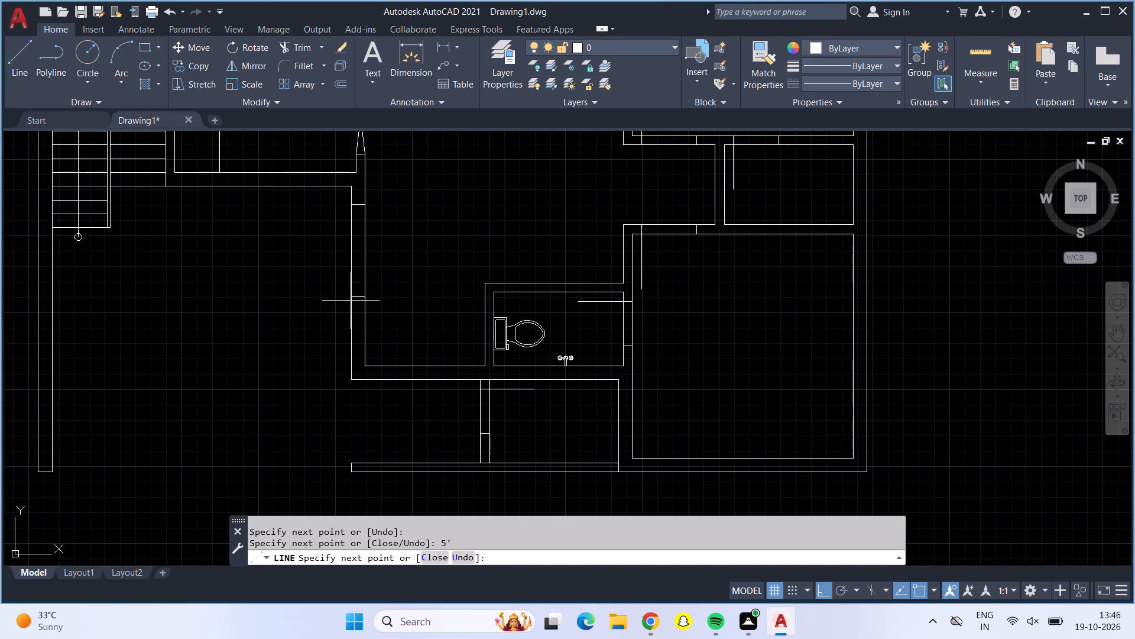
left_click(348, 299)
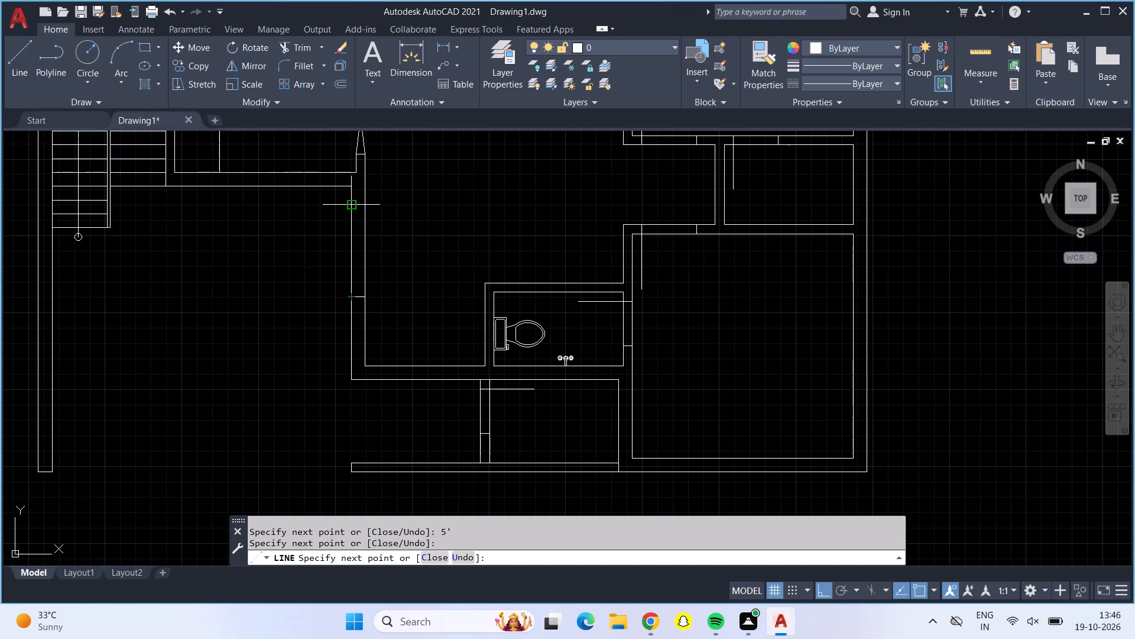
left_click(355, 203)
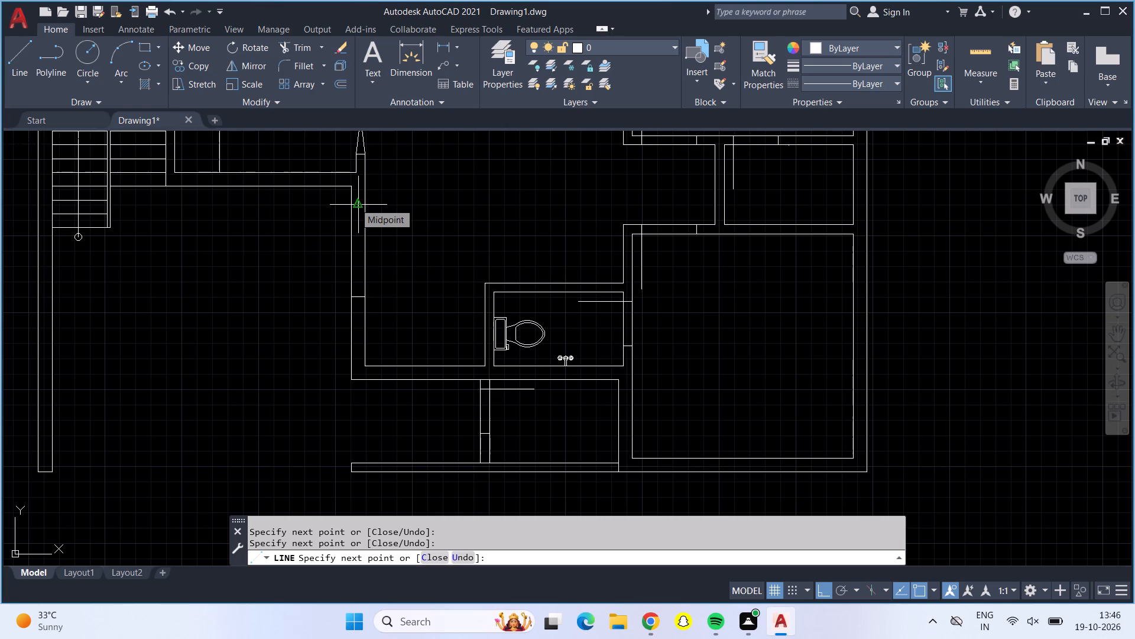
key("Return")
Trim both wall lines between the jambs of the 5' opening in the hall's west wall.
left_click(293, 49)
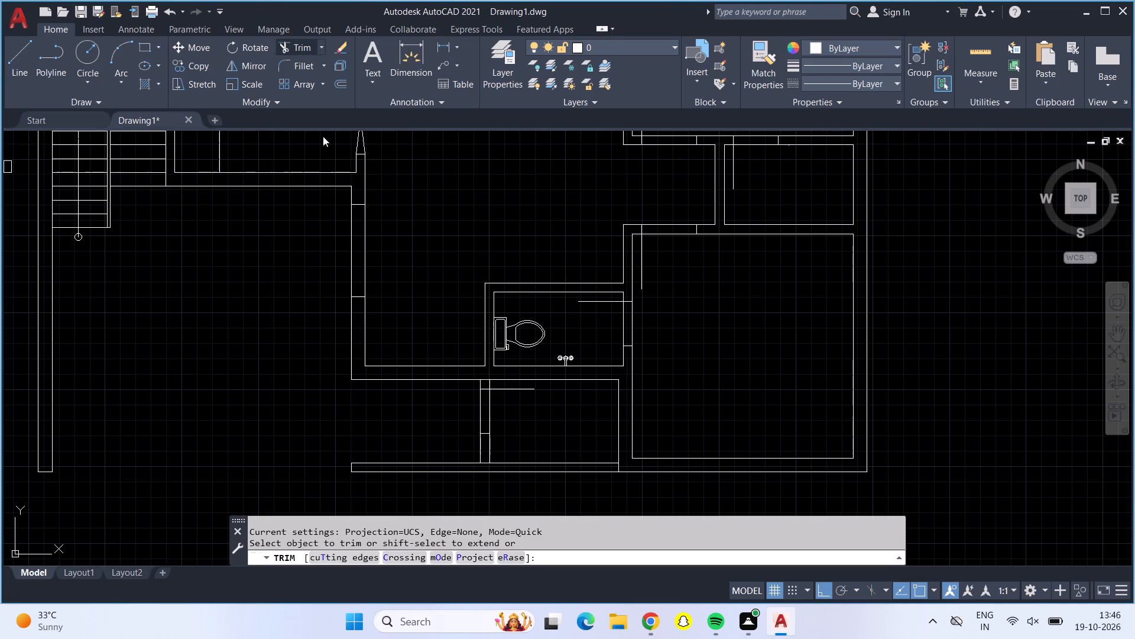
left_click_drag(319, 253, 399, 257)
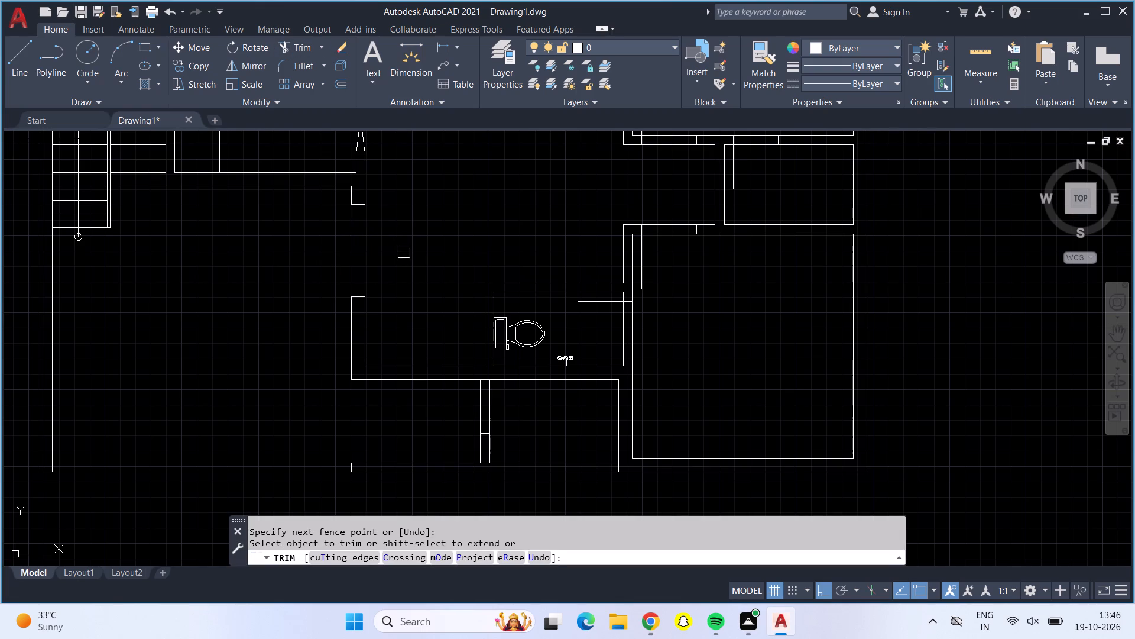
middle_click_drag(419, 224, 429, 275)
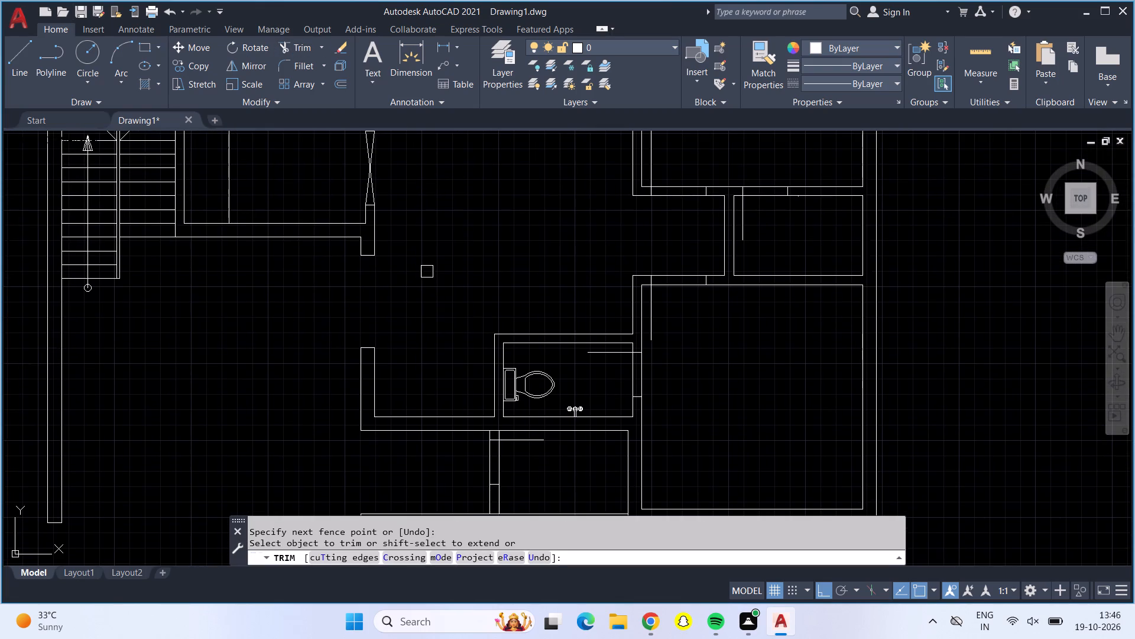
key("Escape")
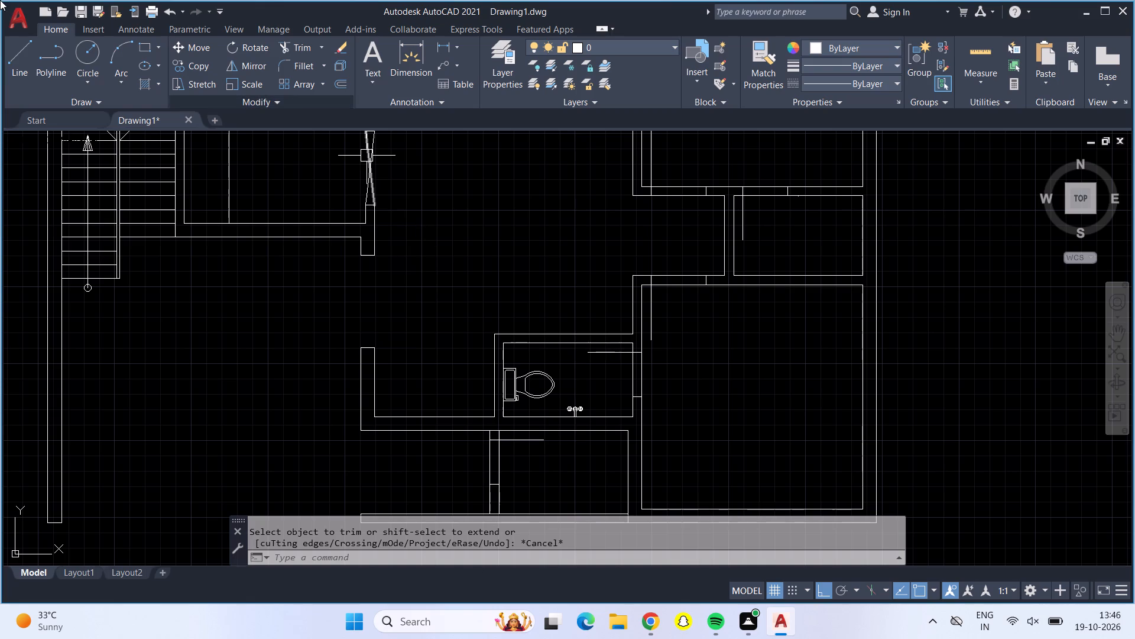
Draw two crossing diagonal lines between the jamb corners of the 5' opening, joined along the north jamb.
left_click(21, 61)
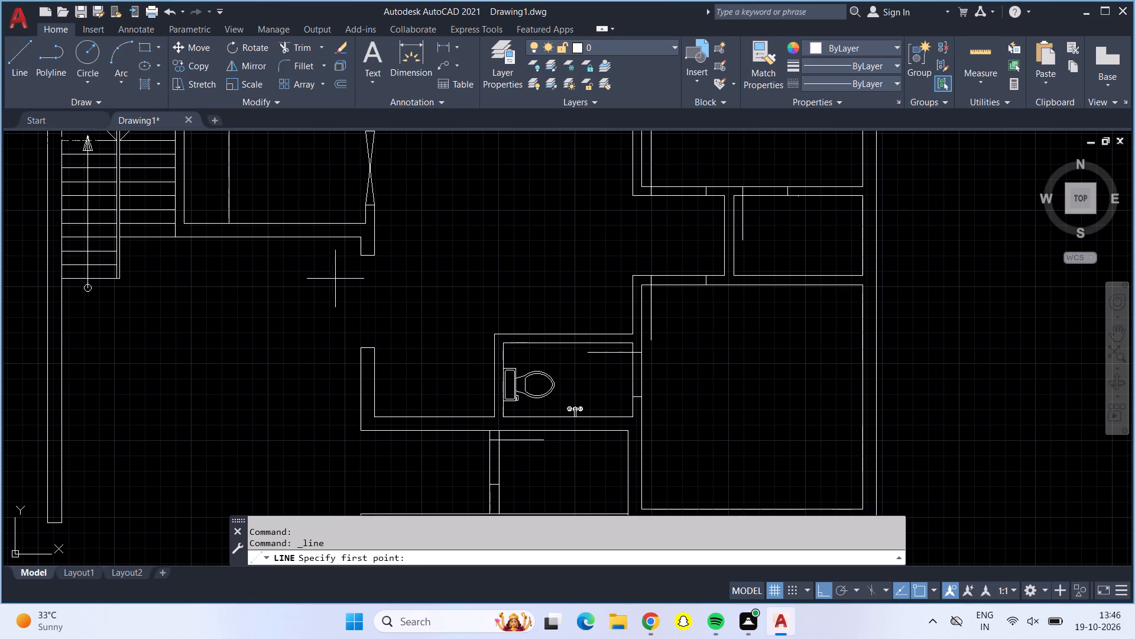
left_click(363, 348)
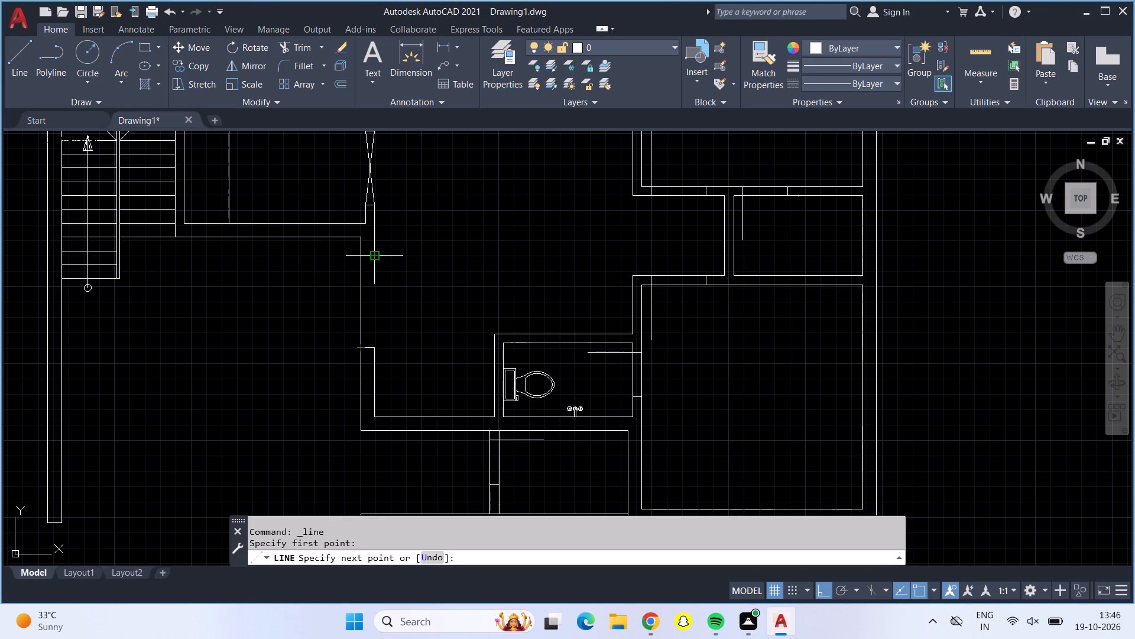
left_click(374, 260)
left_click(361, 259)
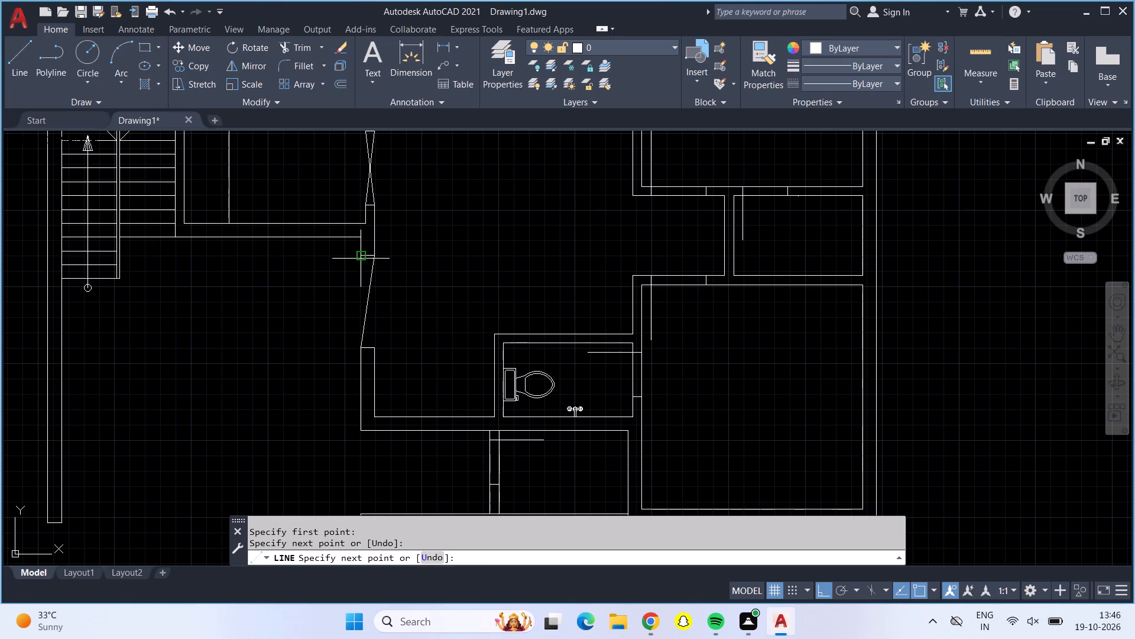
left_click(376, 344)
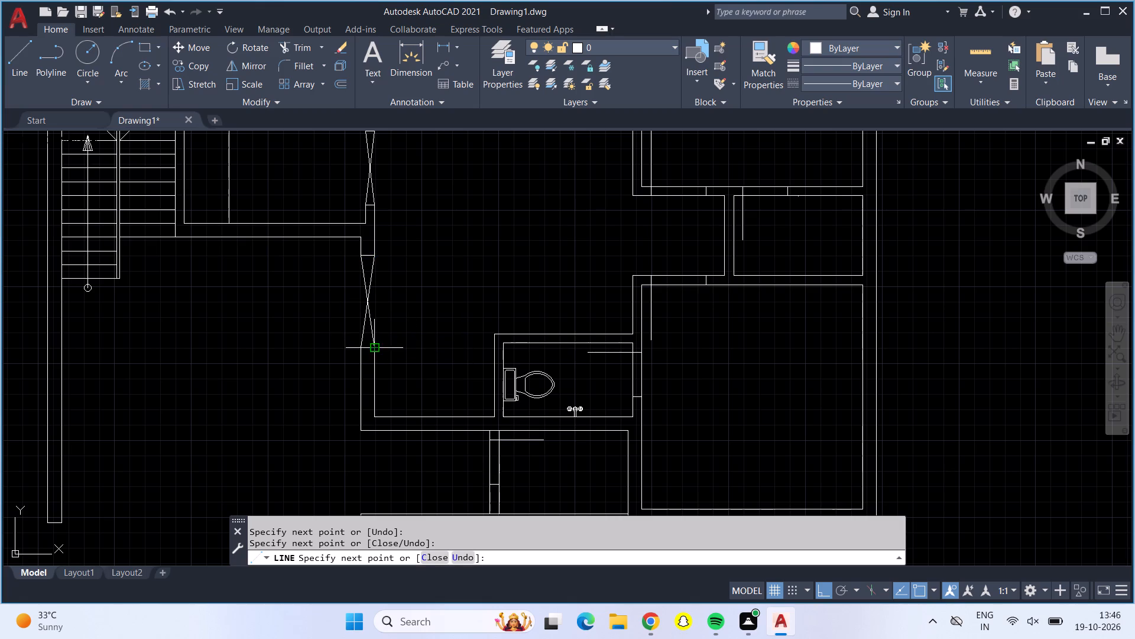
key("Return")
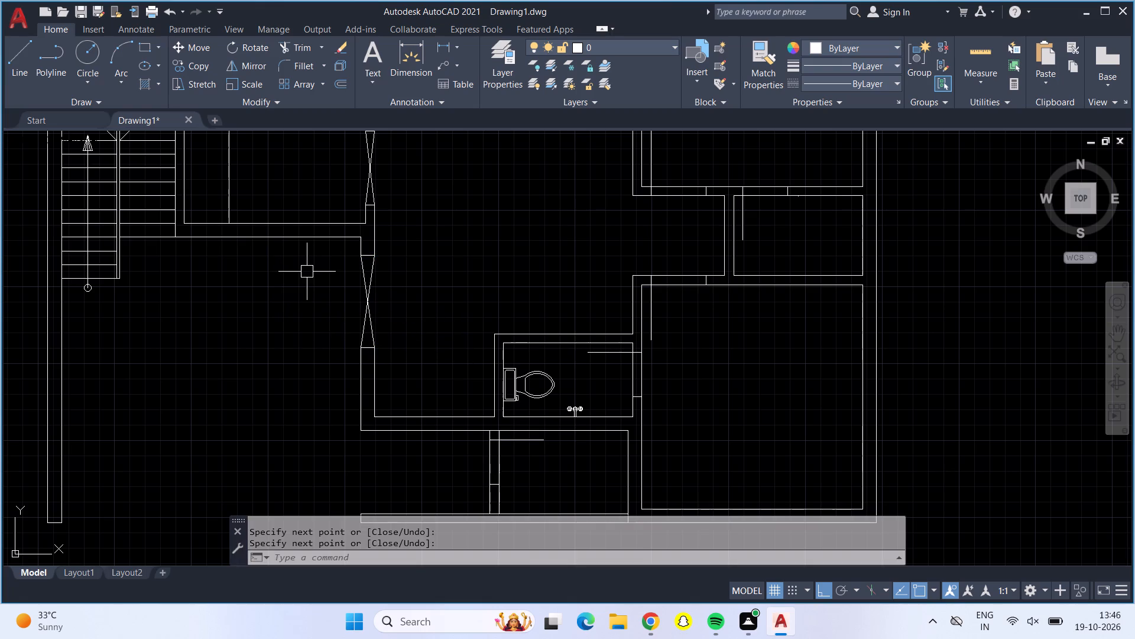
Trim the wall lines across the northeast bedroom's door opening and the door opening of the small room south of it.
scroll(390, 270, "up", 1)
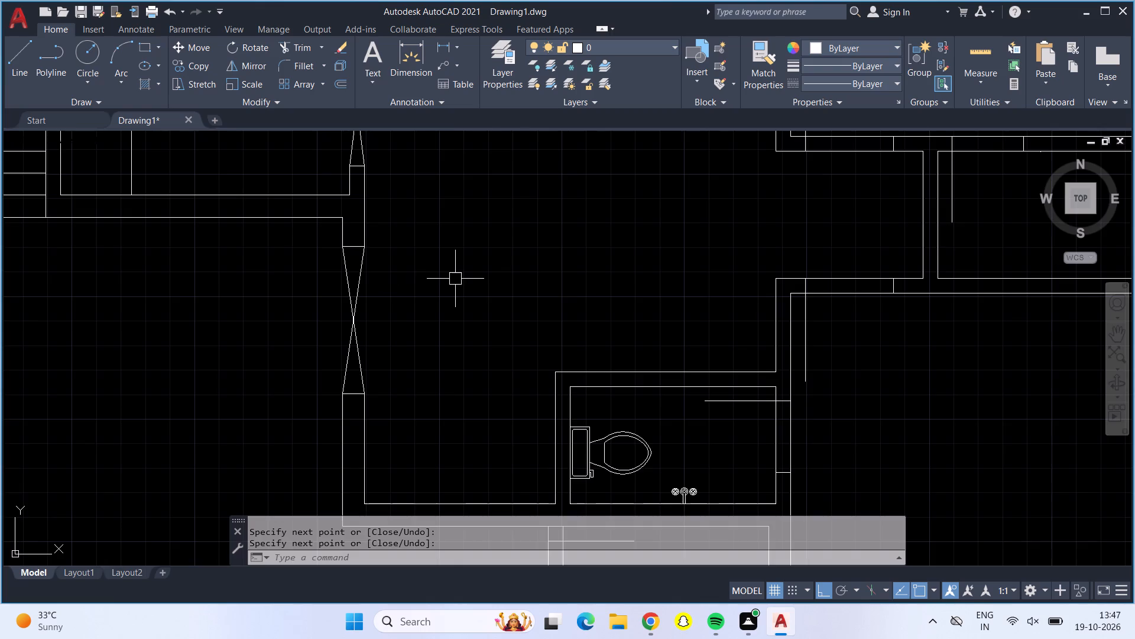
scroll(462, 277, "down", 1)
scroll(462, 277, "up", 1)
scroll(464, 277, "down", 2)
middle_click_drag(500, 246, 499, 303)
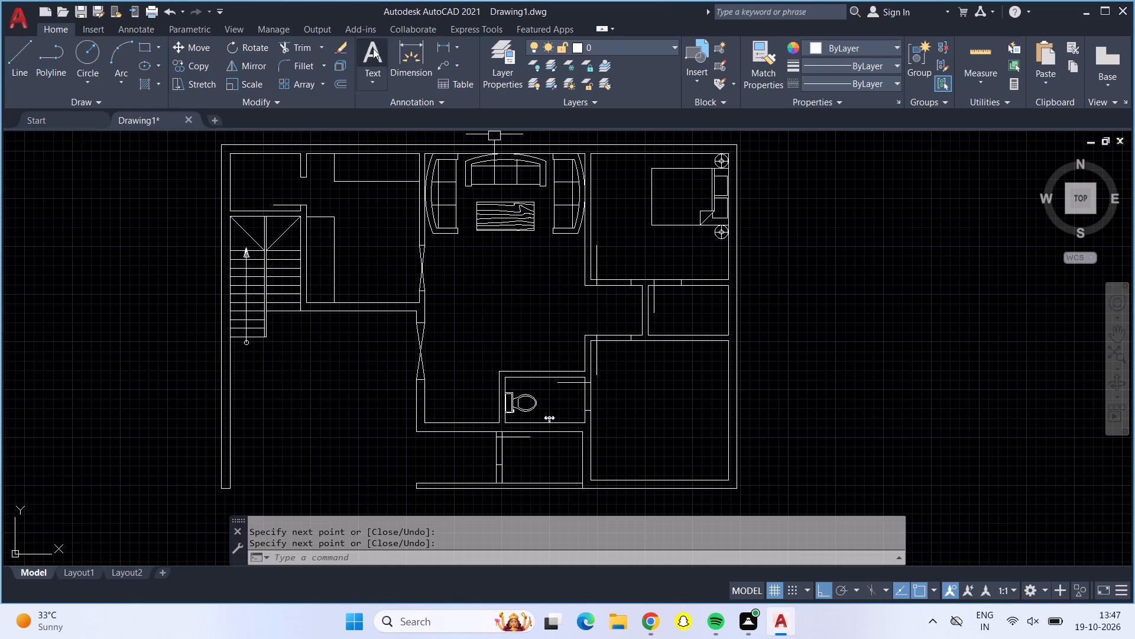
left_click(310, 47)
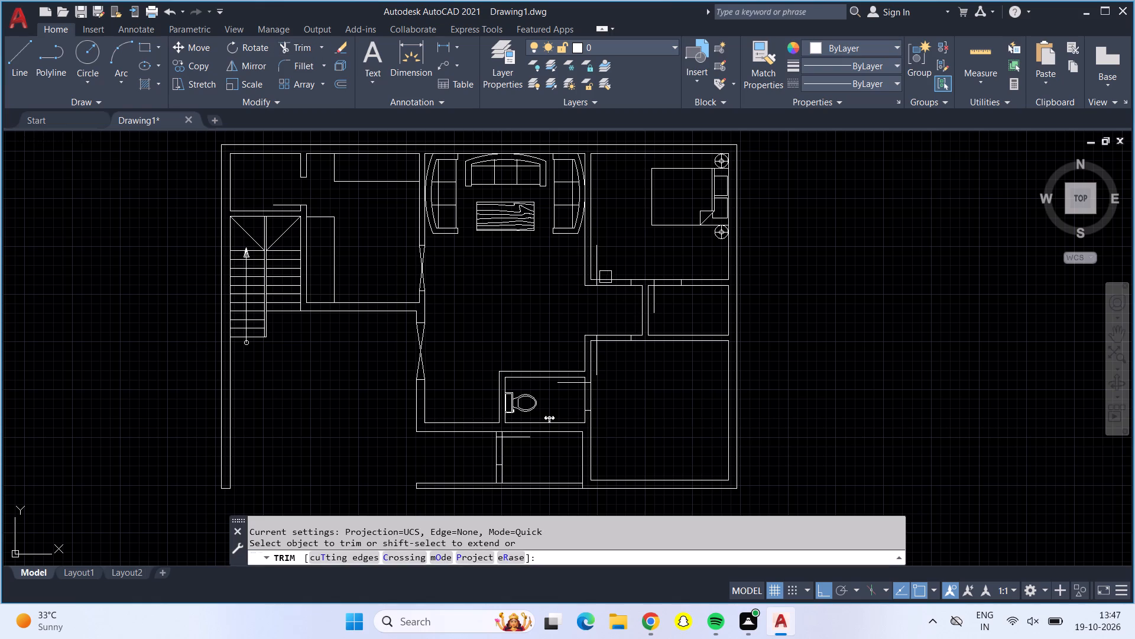
left_click_drag(614, 264, 624, 294)
left_click(612, 285)
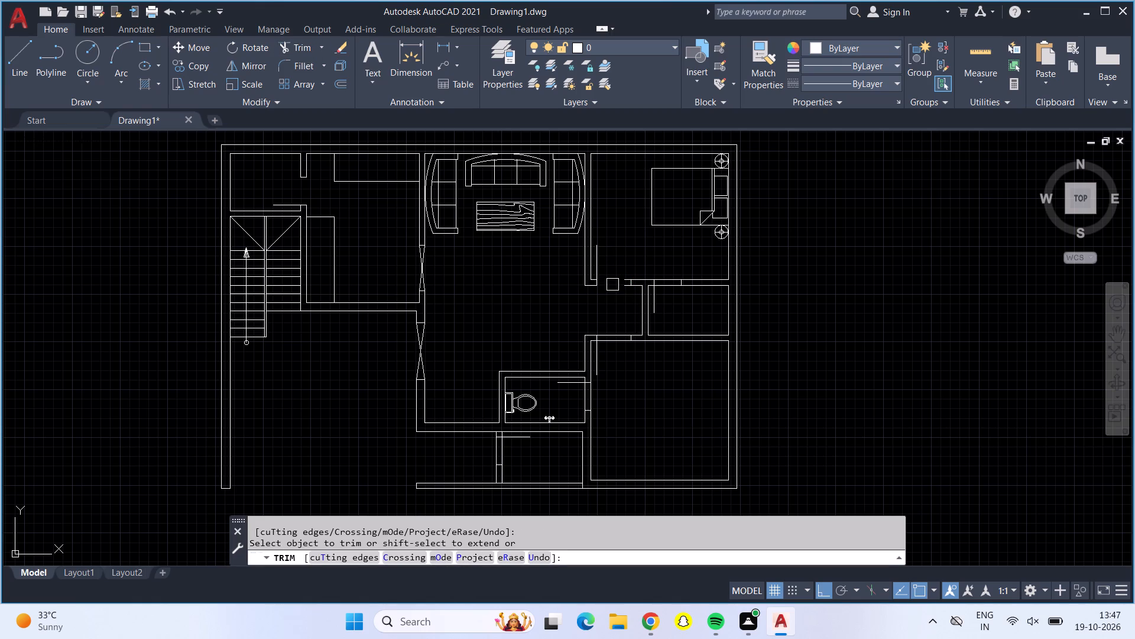
left_click(622, 285)
left_click(620, 279)
left_click_drag(665, 264, 670, 298)
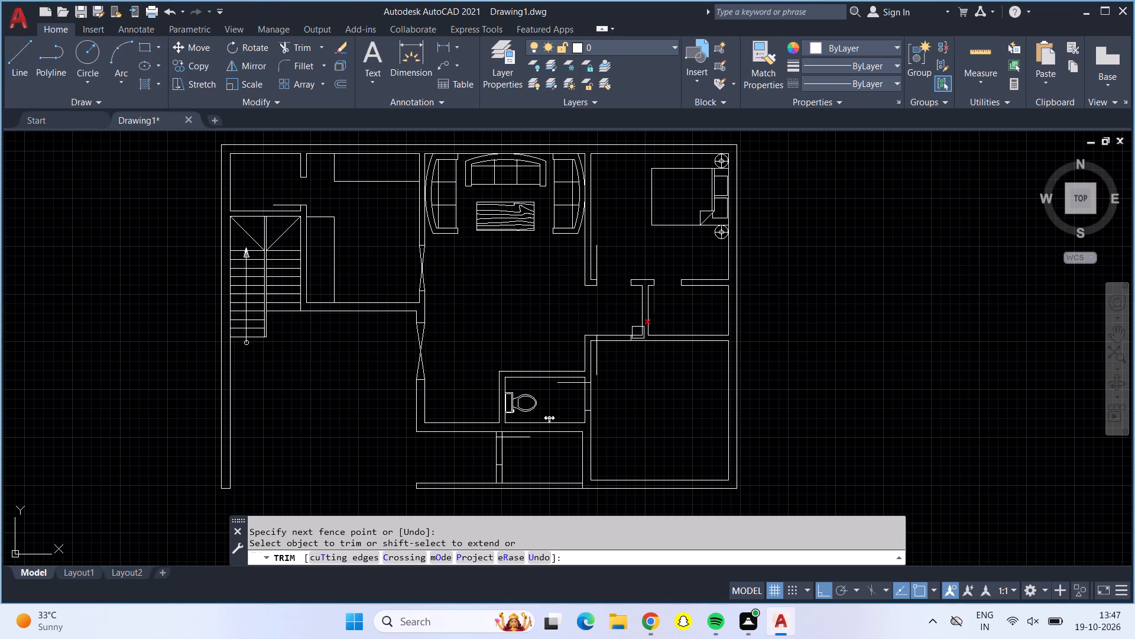
Trim the wall lines across the door openings of the southeast bedroom, the toilet, and the small room south of the toilet.
left_click_drag(618, 324, 622, 360)
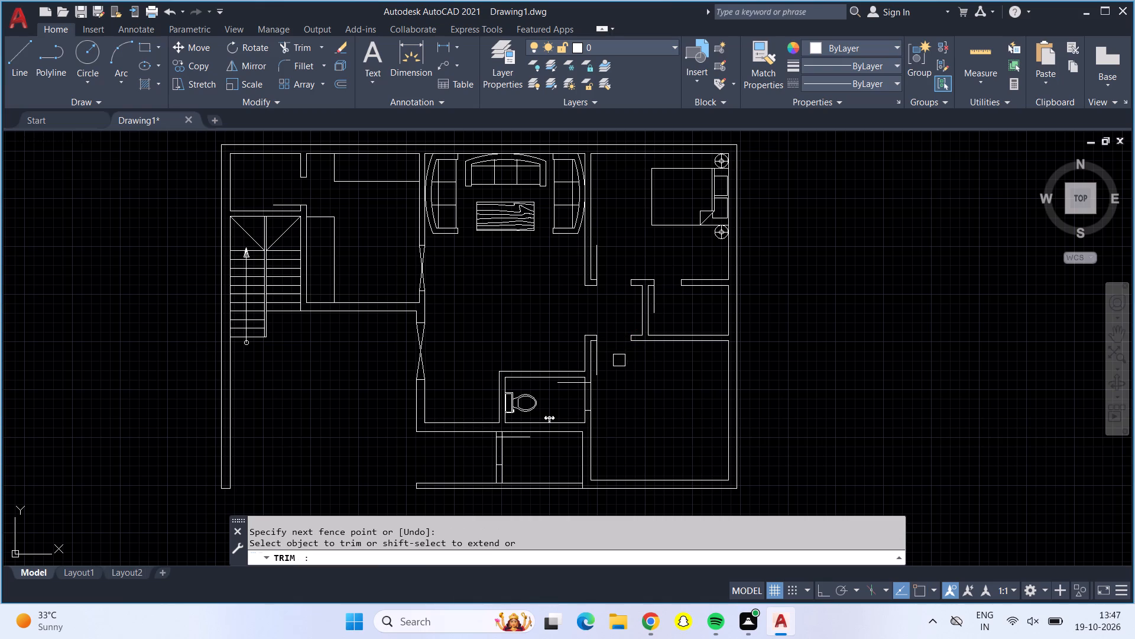
left_click_drag(567, 398, 582, 398)
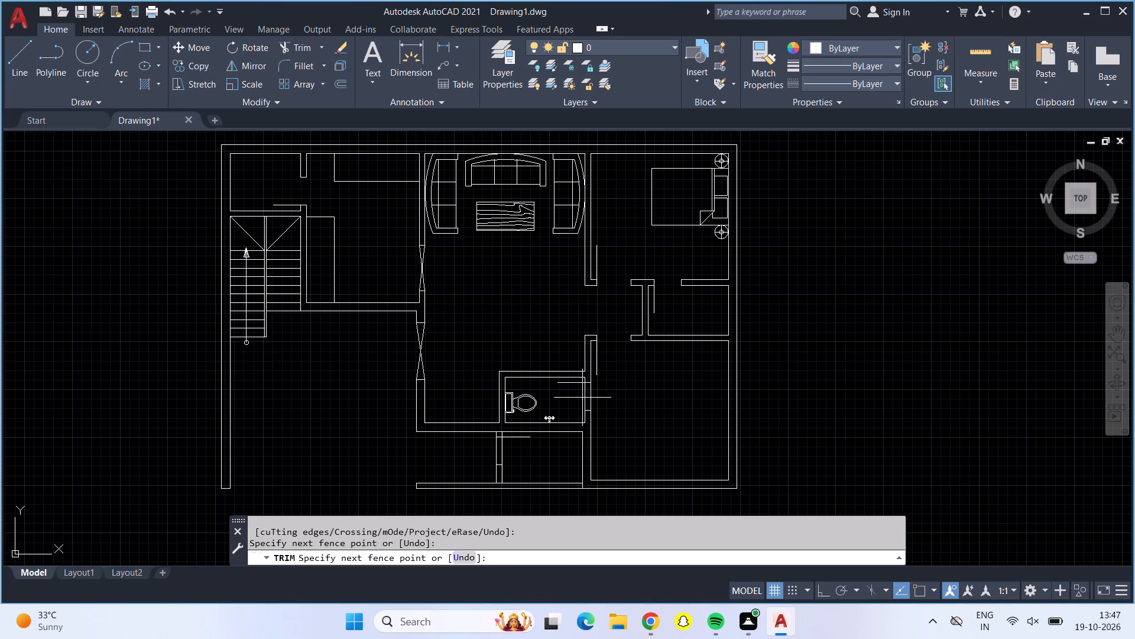
left_click_drag(582, 398, 607, 396)
left_click_drag(530, 455, 530, 454)
left_click_drag(530, 454, 478, 454)
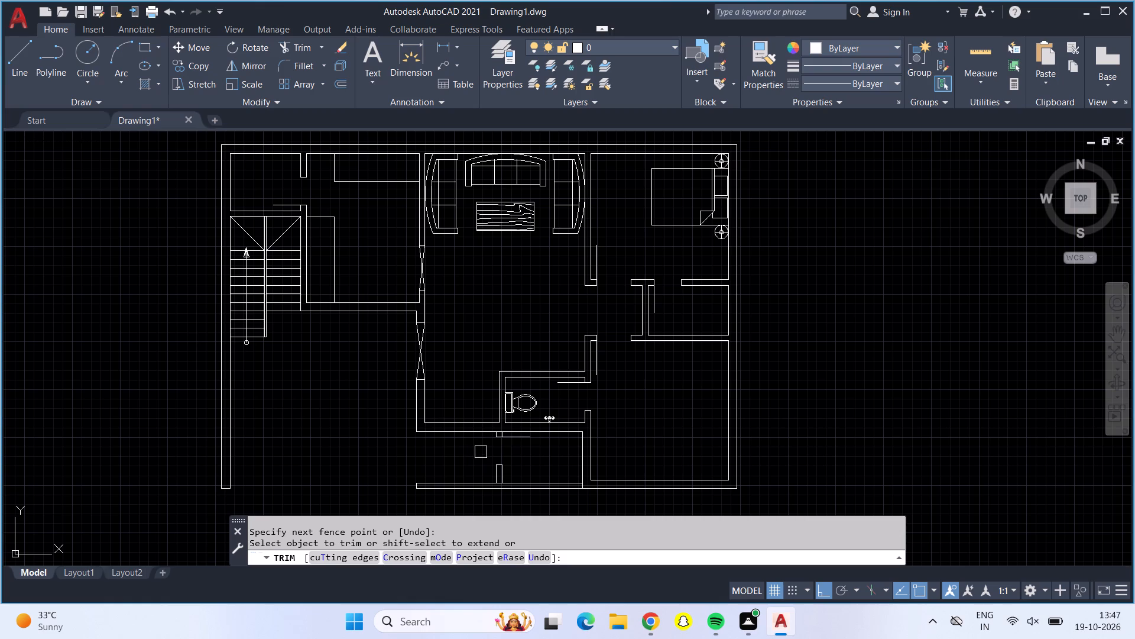
scroll(553, 283, "down", 1)
scroll(539, 286, "up", 1)
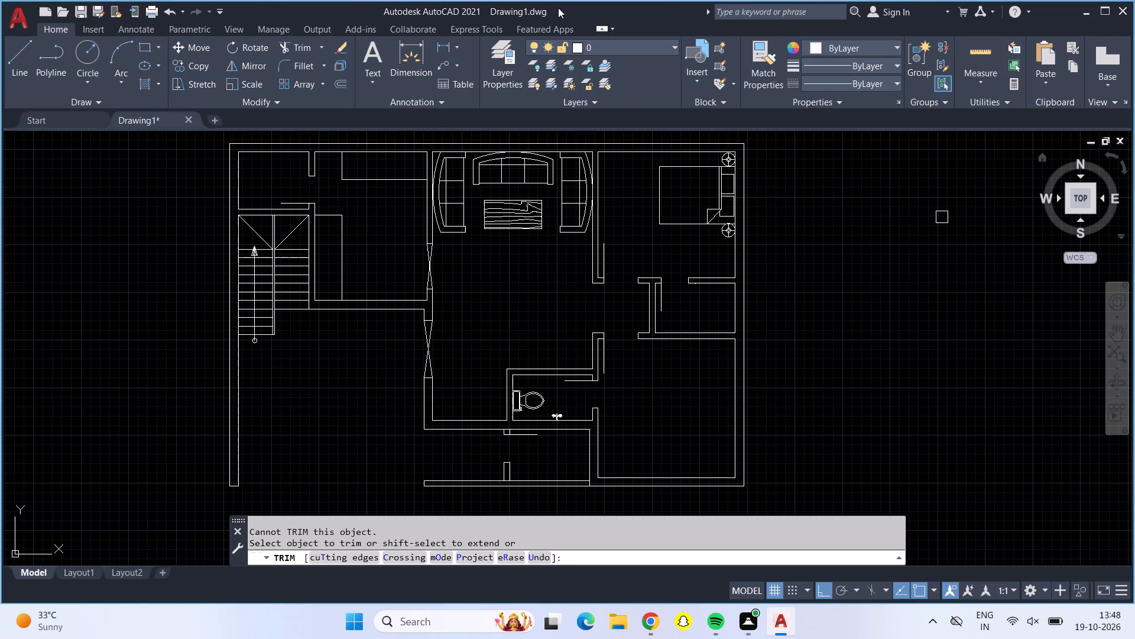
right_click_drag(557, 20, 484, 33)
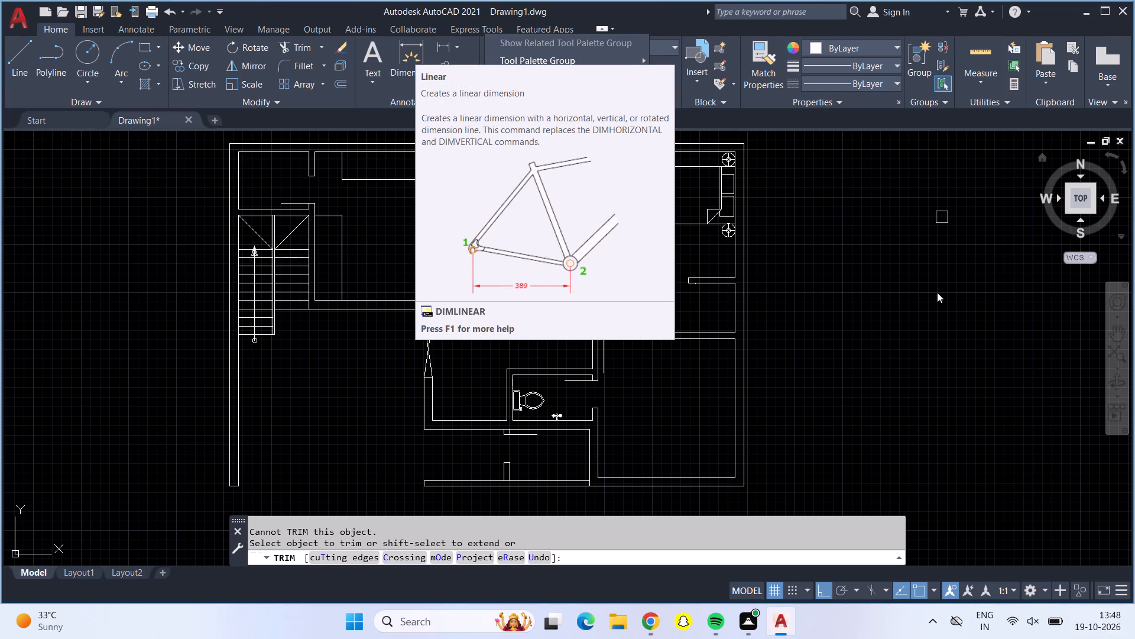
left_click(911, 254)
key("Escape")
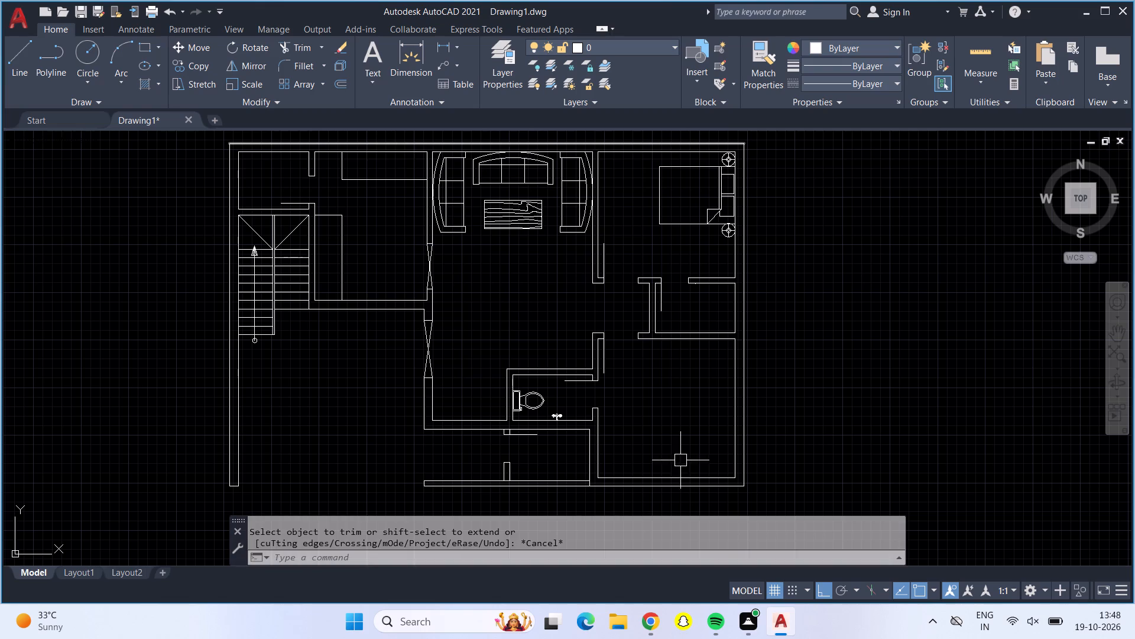
Copy the WC fixture from the toilet about 30' due east into the empty space outside the plan.
left_click(526, 402)
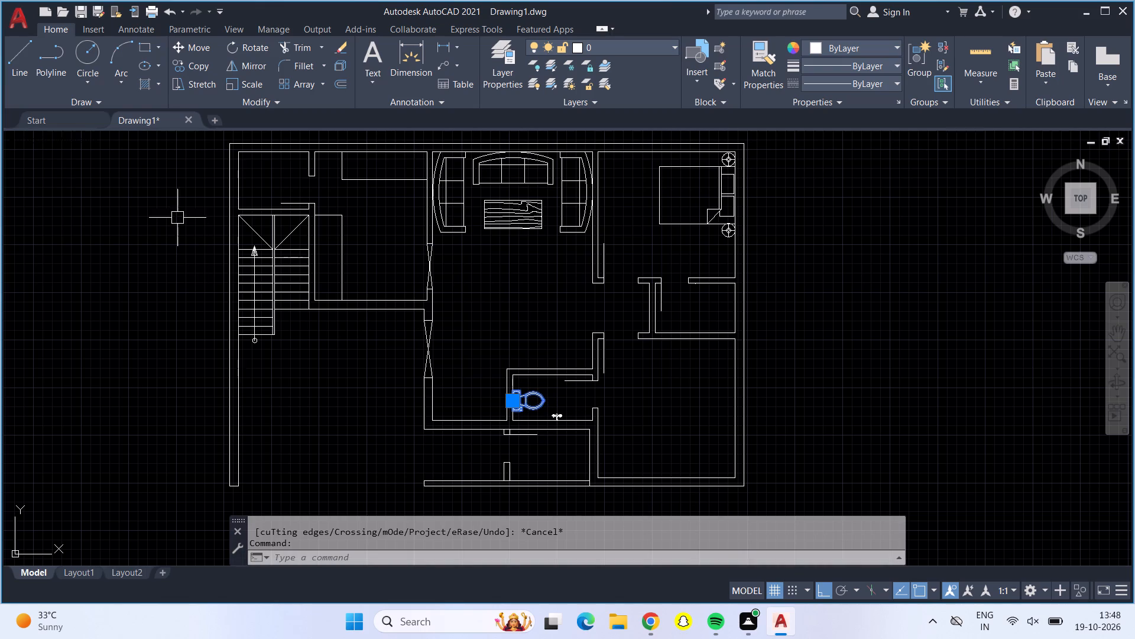
left_click_drag(194, 60, 194, 67)
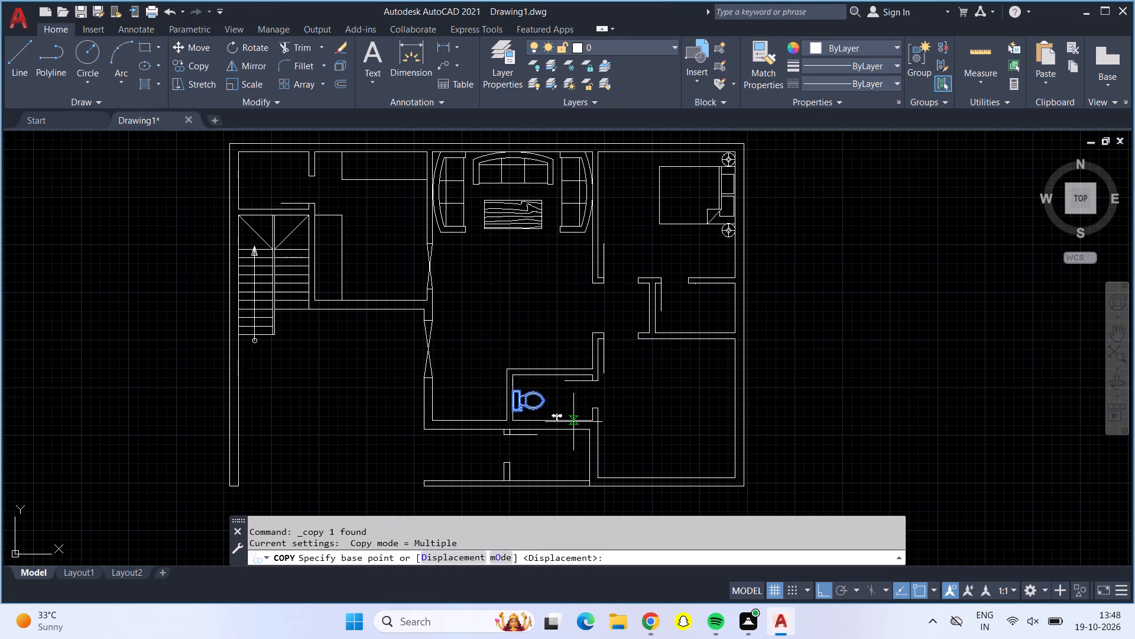
left_click_drag(544, 405, 562, 405)
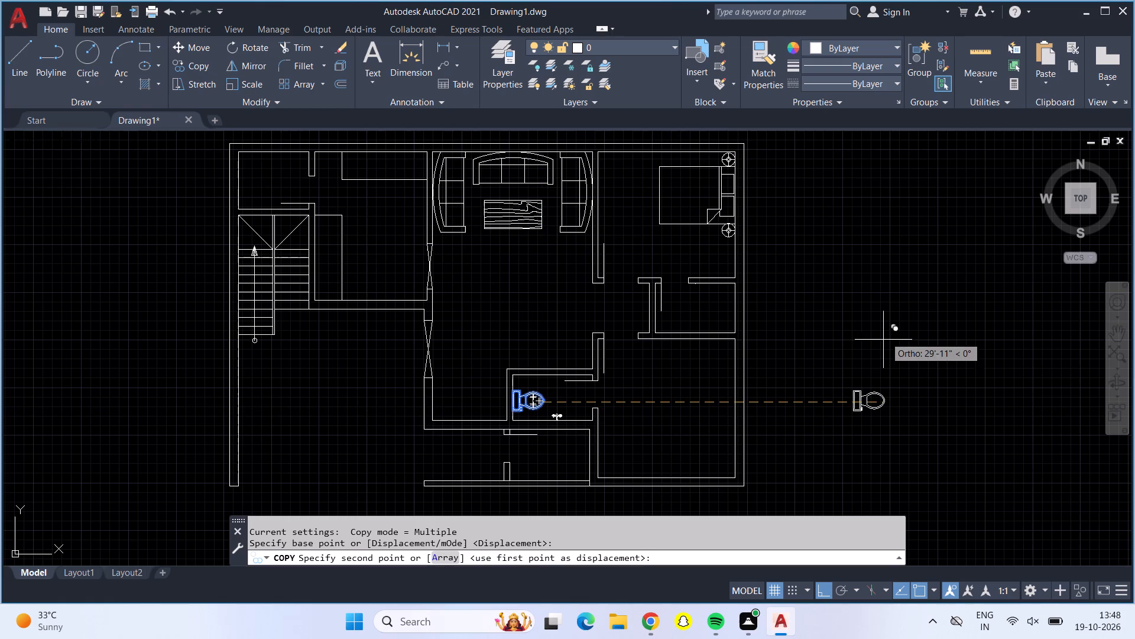
left_click(885, 336)
key("Return")
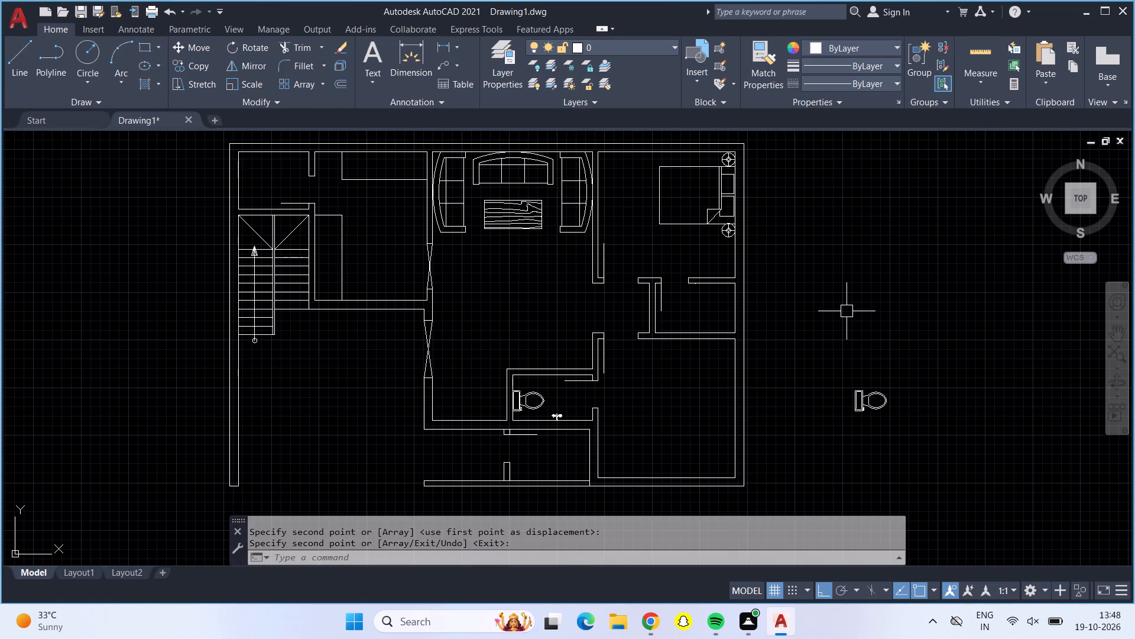
Rotate the copied WC a quarter turn clockwise about its tank so the bowl points south.
left_click(868, 398)
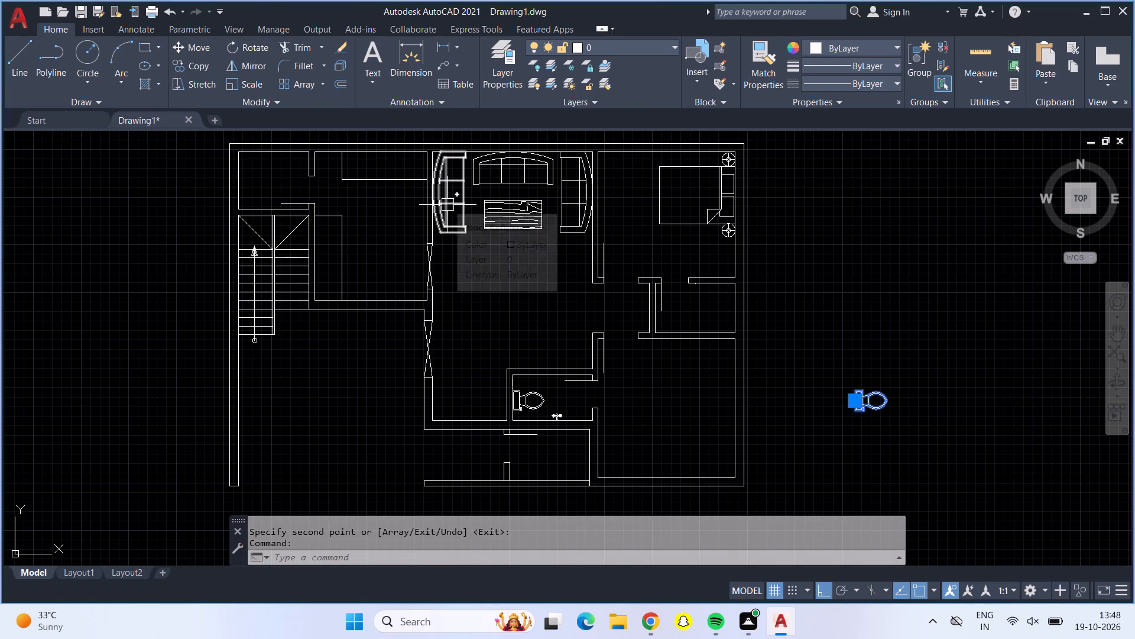
key("F8")
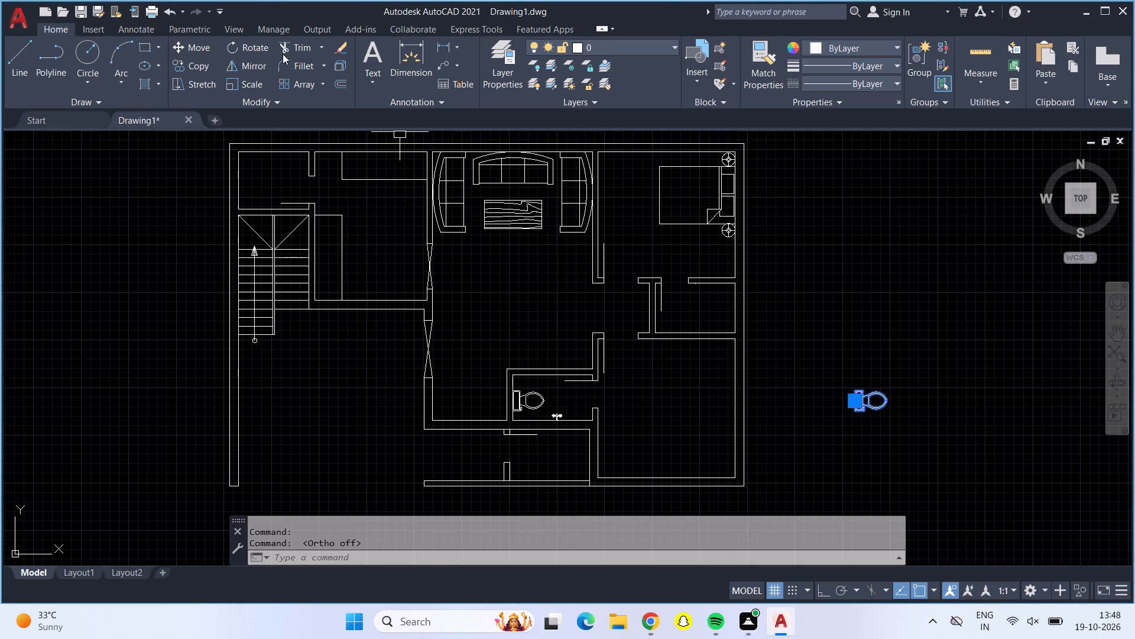
left_click(264, 55)
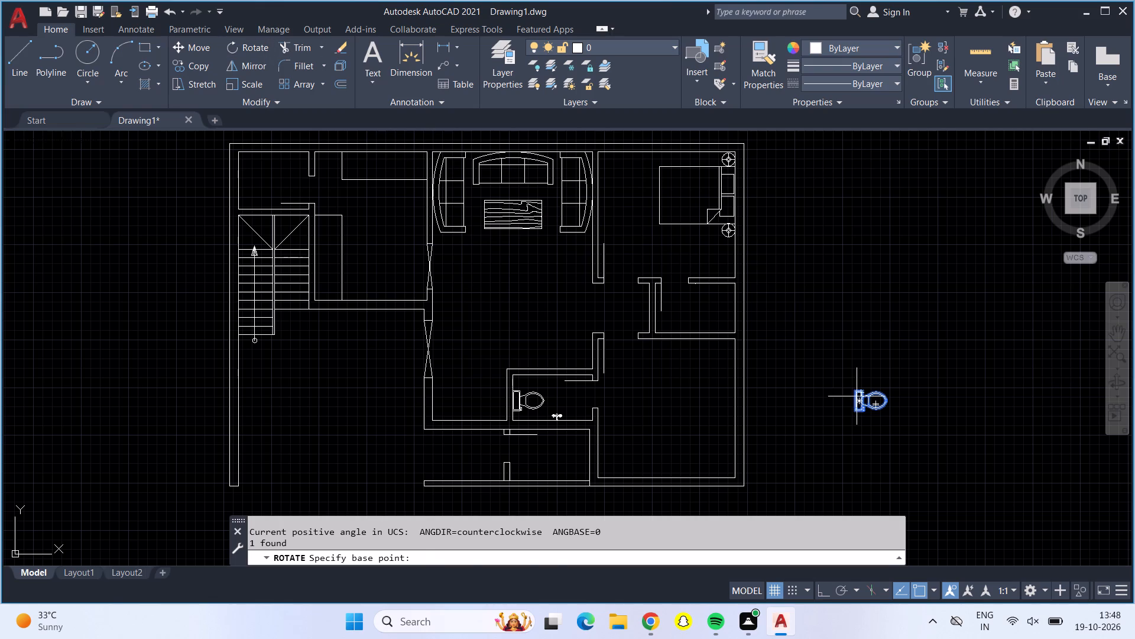
left_click(857, 401)
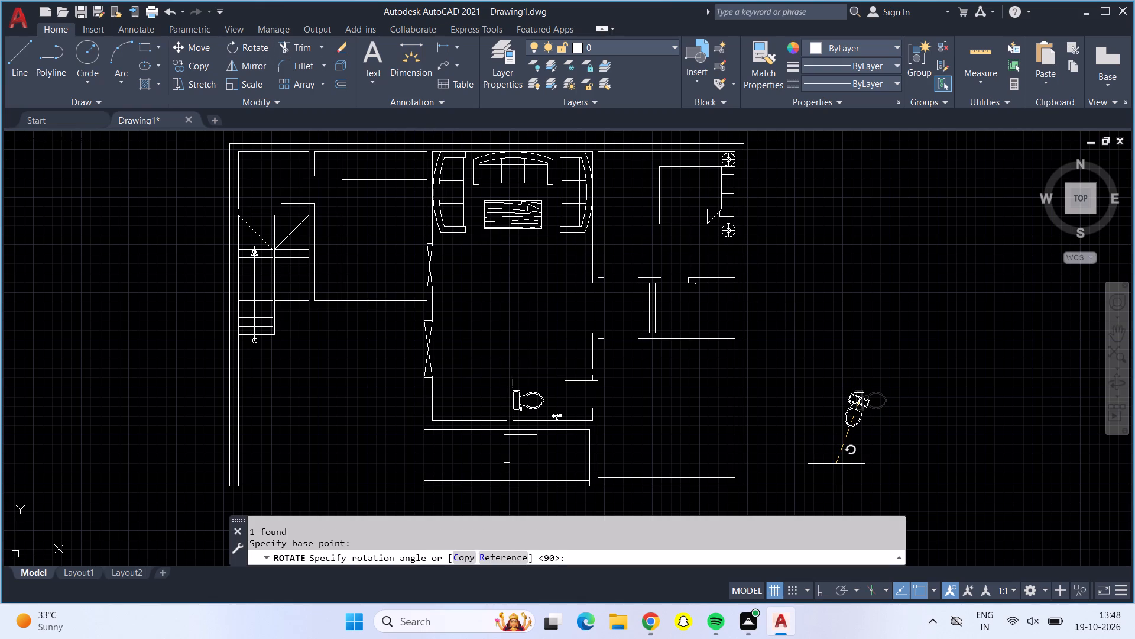
key("F8")
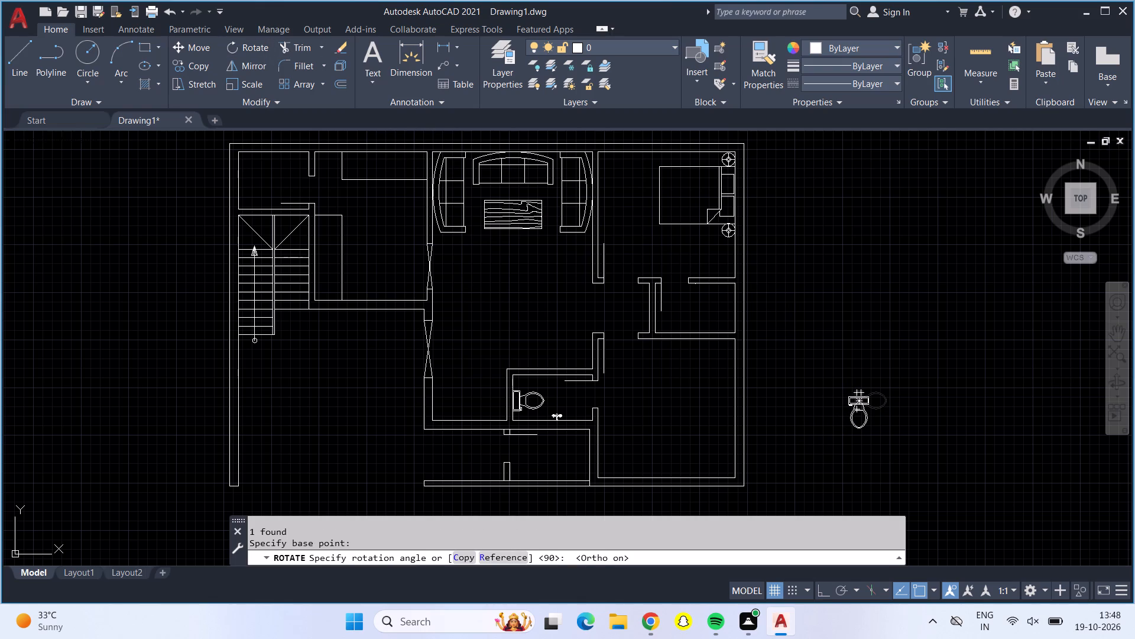
left_click(836, 464)
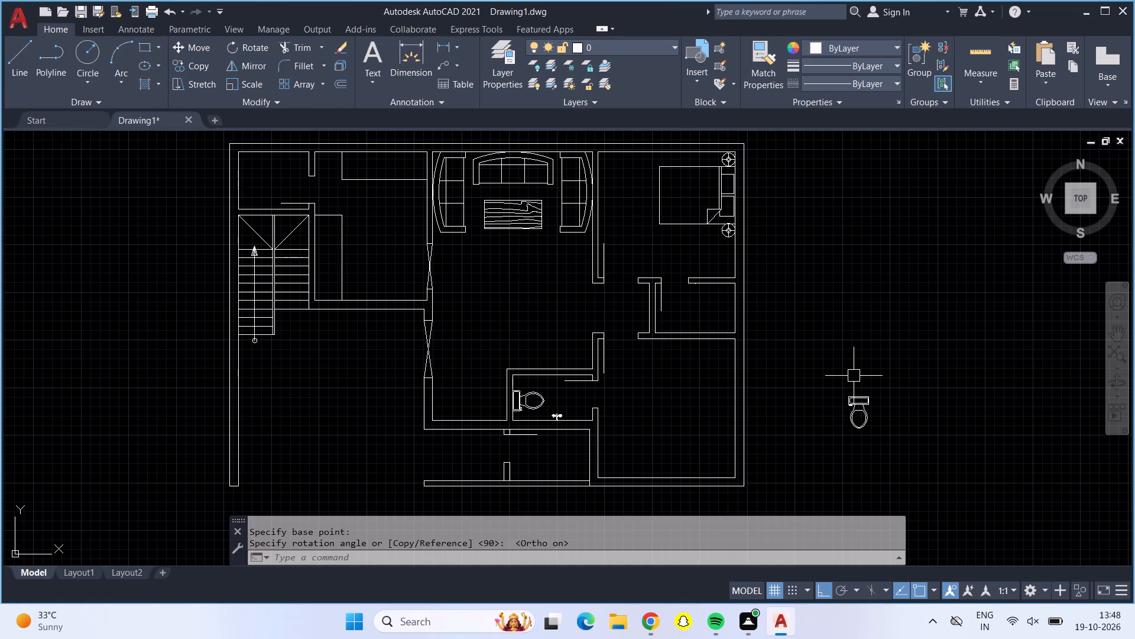
Move the rotated WC into the small bathroom south of the northeast bedroom, with its tank against the north wall near the east wall.
left_click(841, 376)
left_click(941, 480)
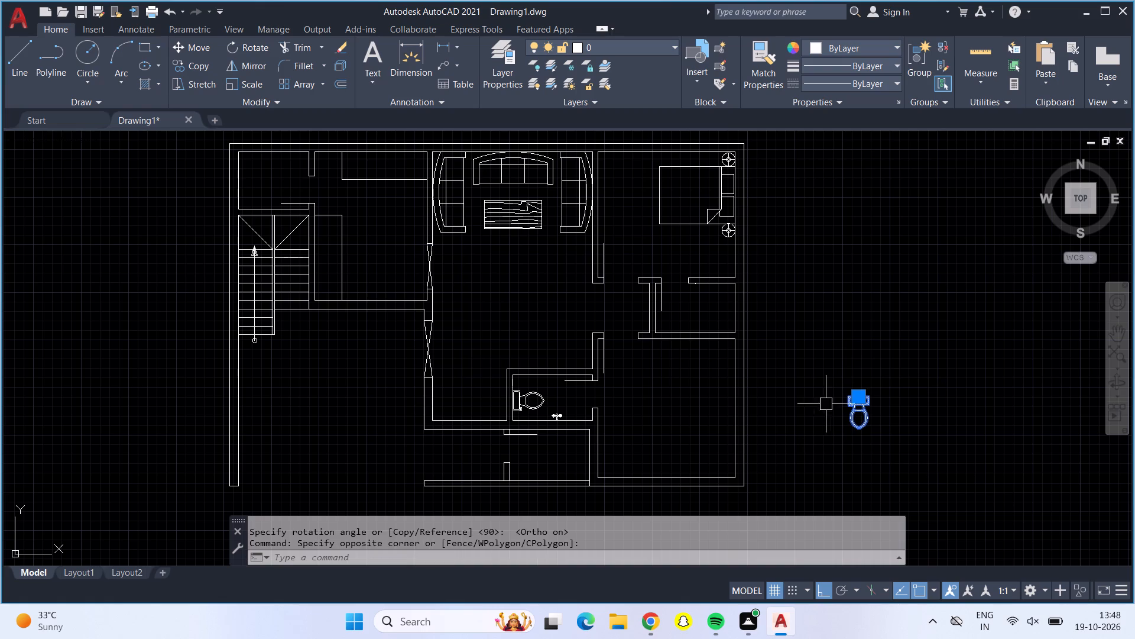
left_click(204, 52)
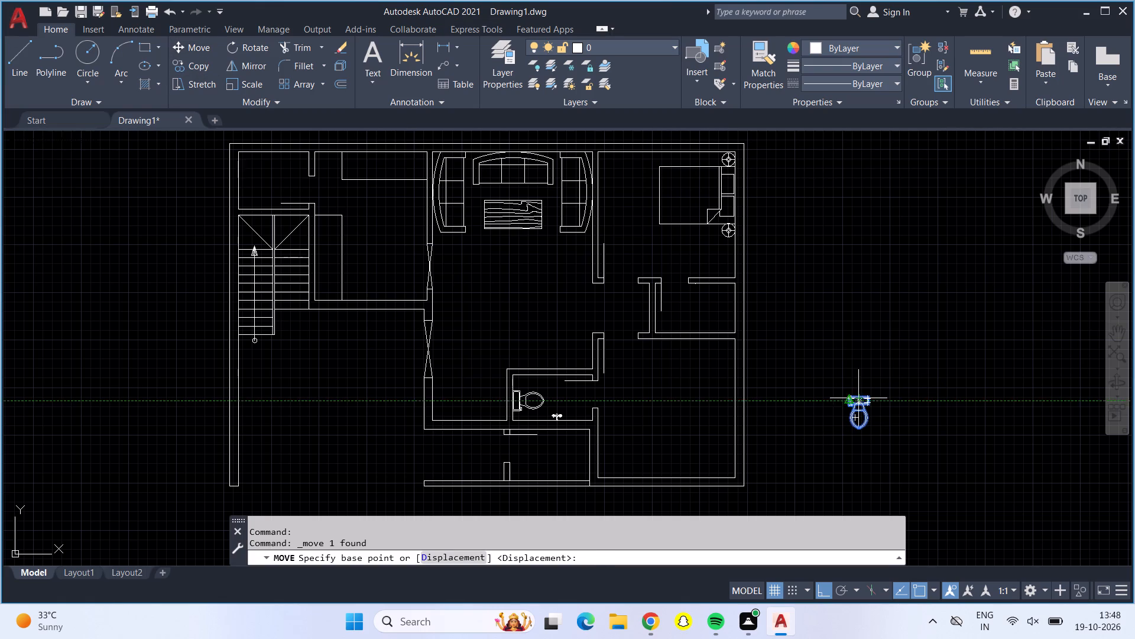
left_click(866, 393)
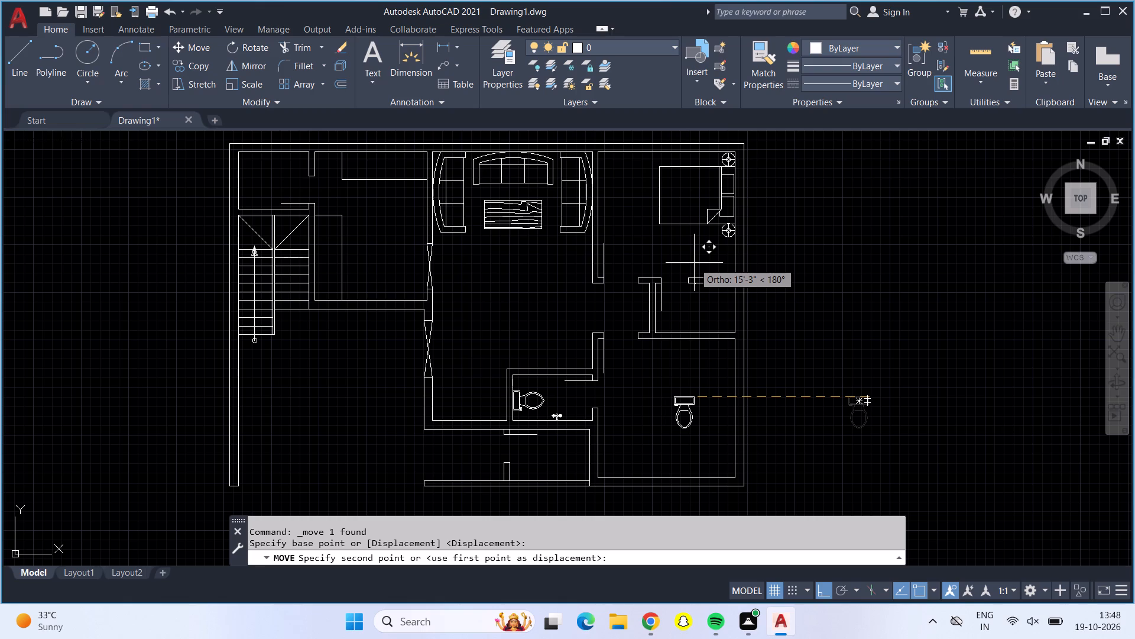
key("F8")
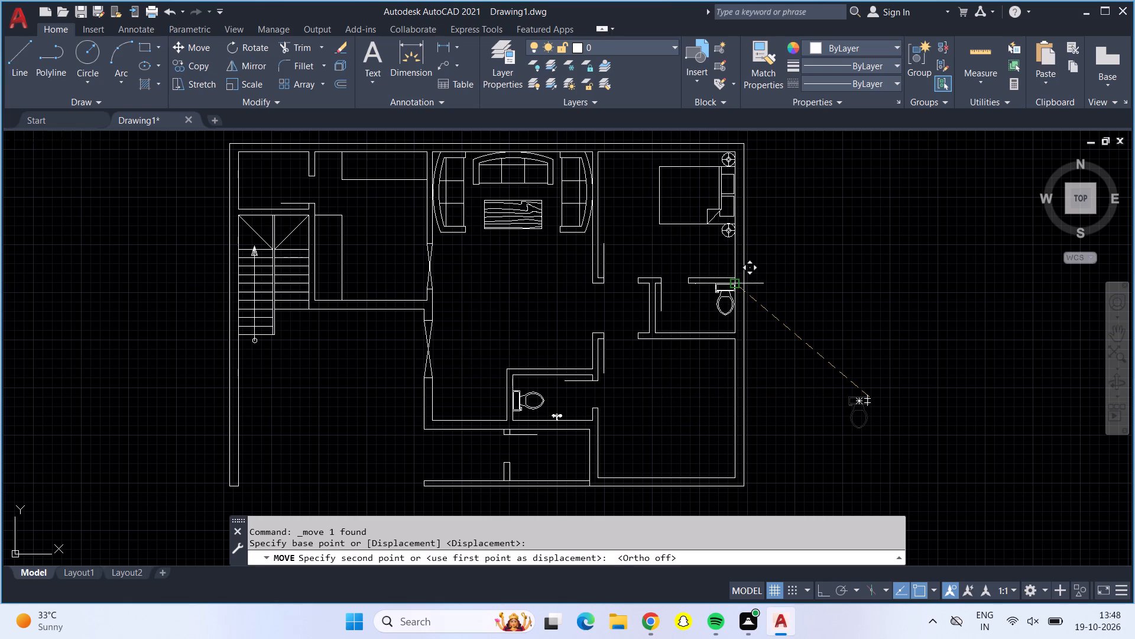
scroll(733, 286, "down", 1)
scroll(729, 283, "up", 1)
scroll(729, 283, "down", 1)
scroll(720, 283, "up", 5)
scroll(753, 293, "down", 1)
scroll(753, 289, "up", 1)
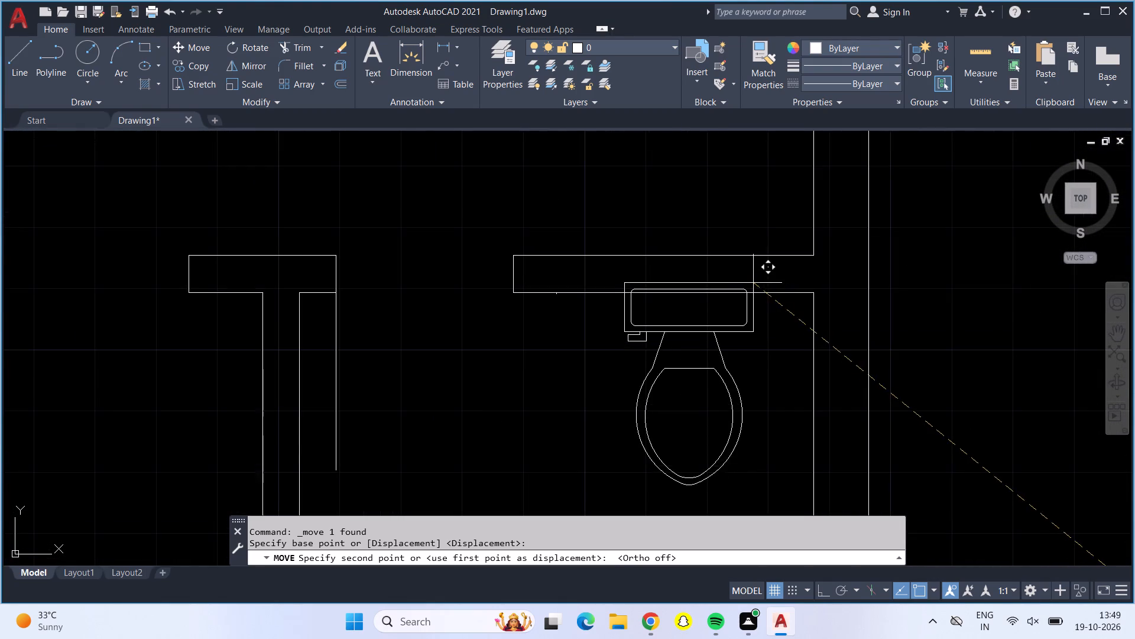
scroll(789, 291, "up", 2)
left_click(792, 291)
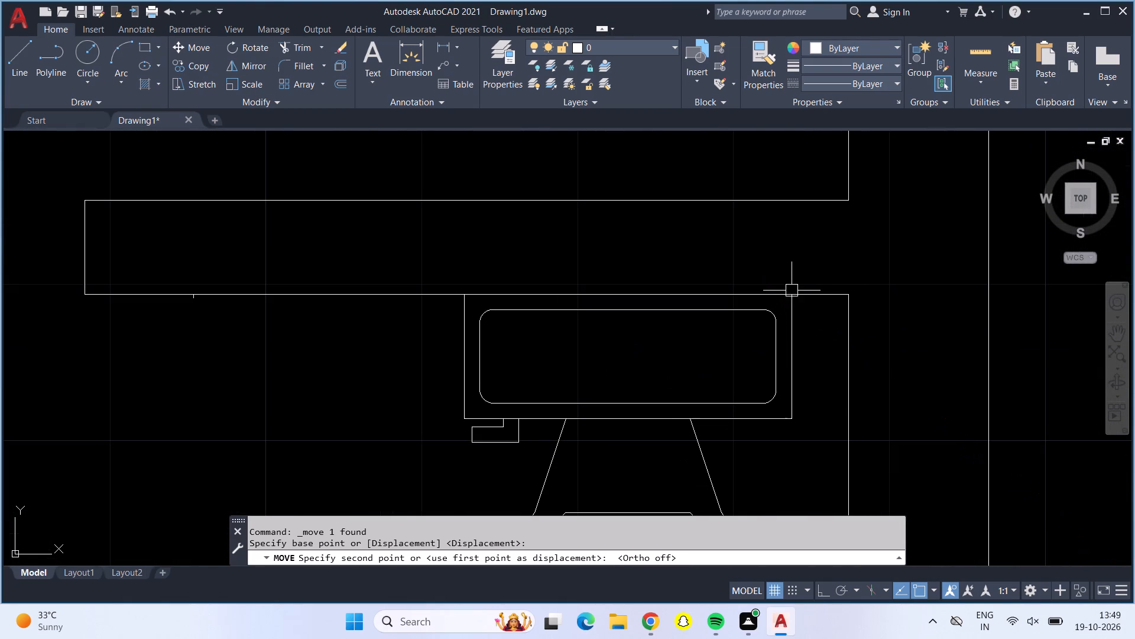
Copy the tap fixture from the toilet's south wall to the south wall of the small bathroom between the bedrooms.
scroll(790, 314, "down", 1)
scroll(790, 314, "up", 1)
scroll(790, 314, "down", 1)
scroll(737, 356, "down", 4)
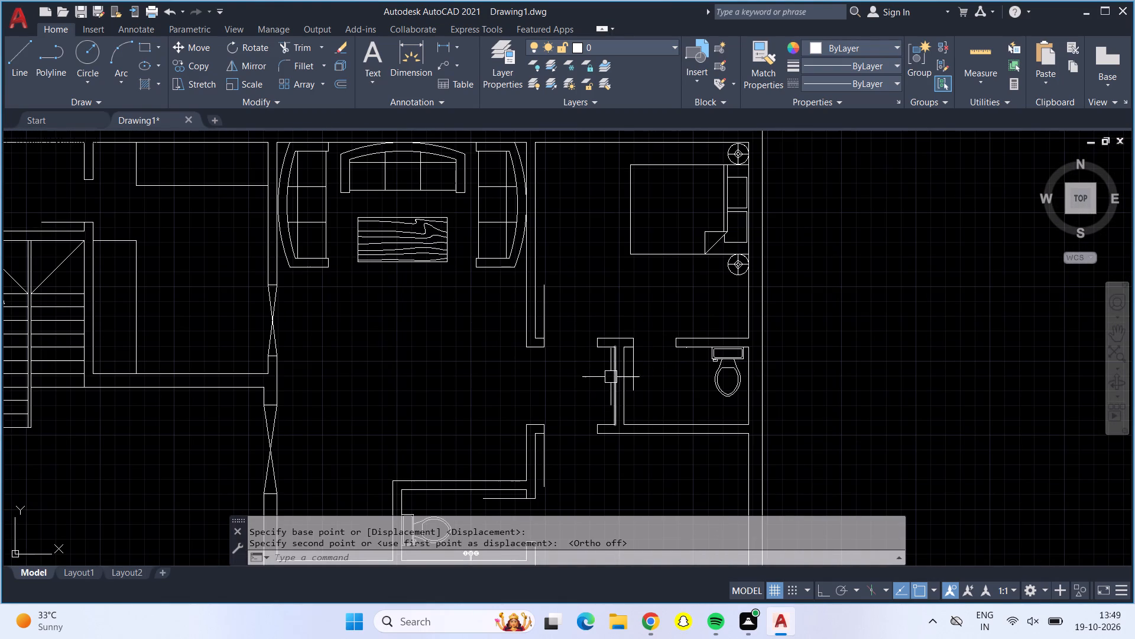
middle_click_drag(586, 383, 570, 208)
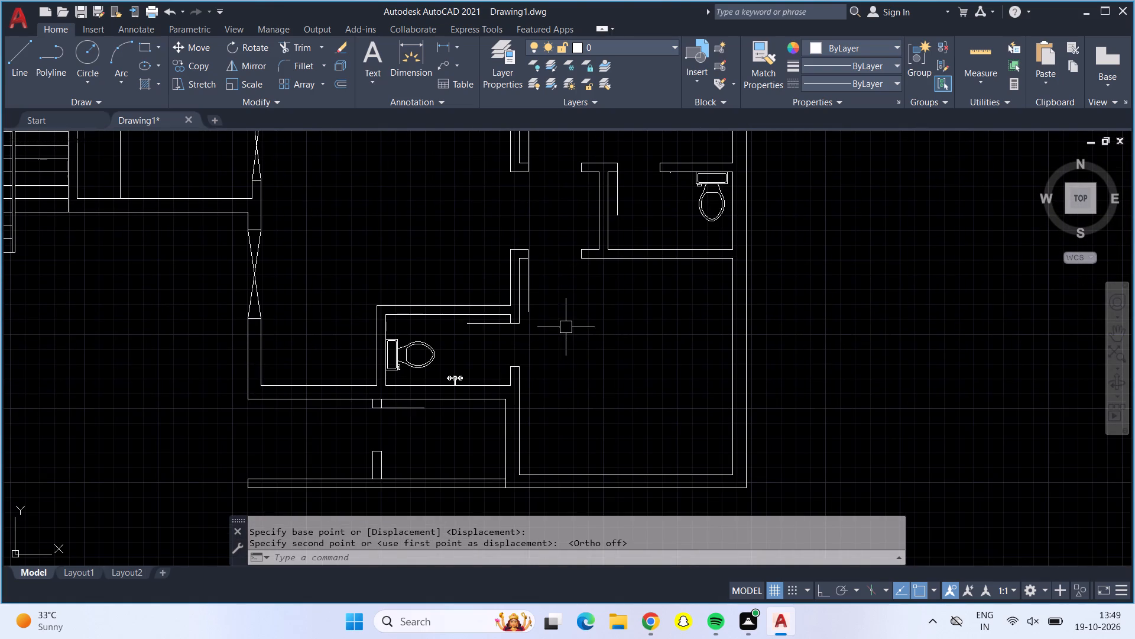
middle_click_drag(566, 326, 570, 340)
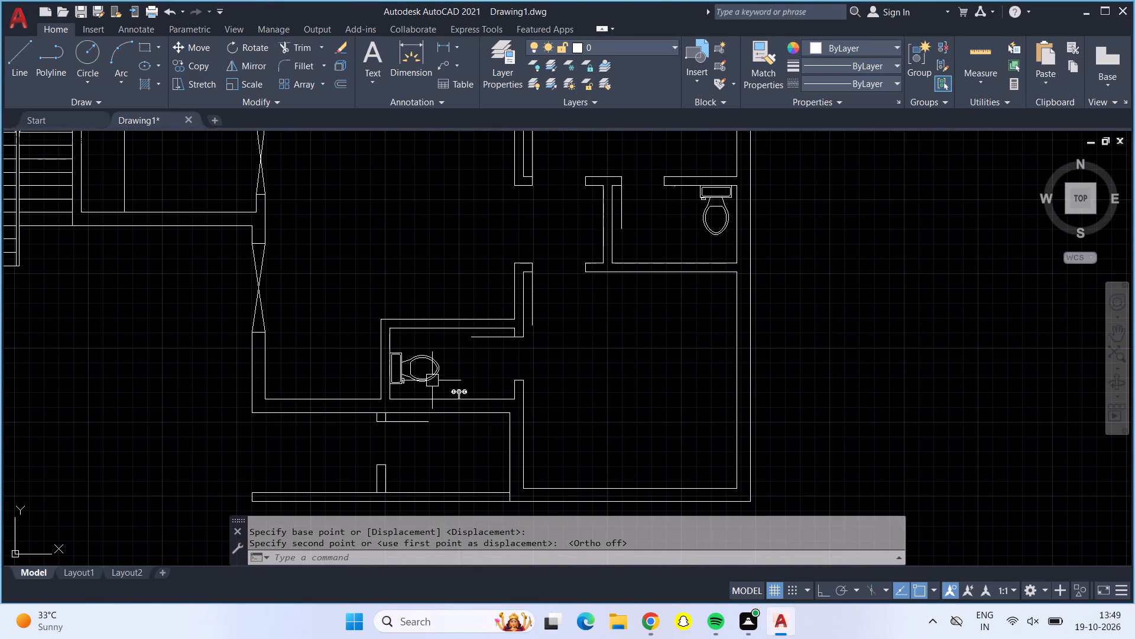
left_click(455, 390)
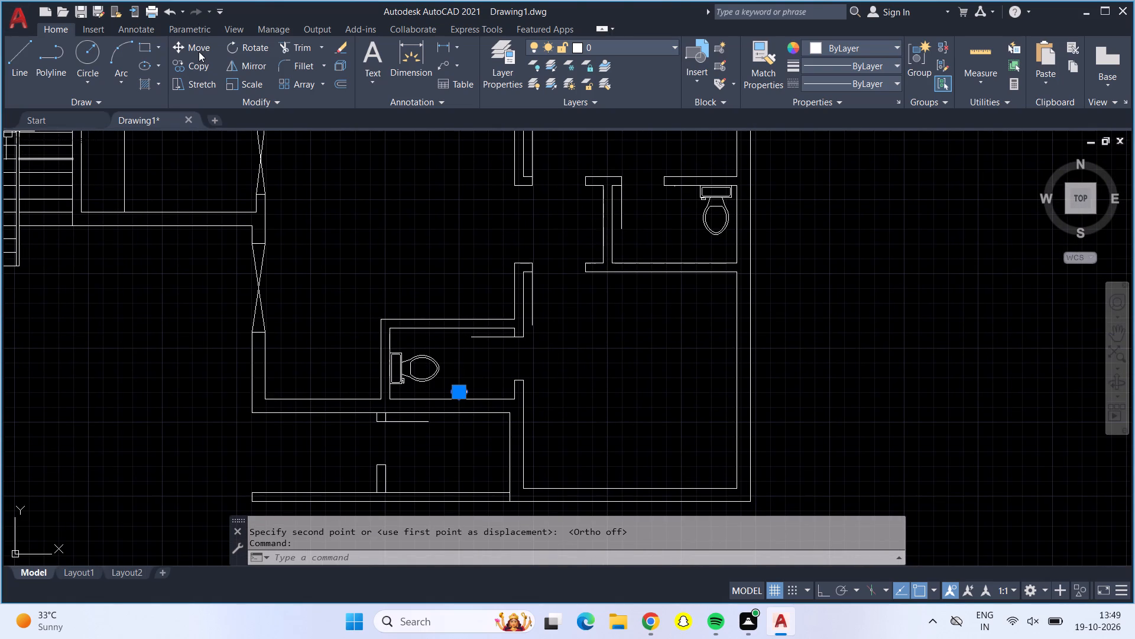
left_click(205, 67)
left_click(453, 387)
scroll(666, 237, "up", 3)
scroll(666, 237, "down", 1)
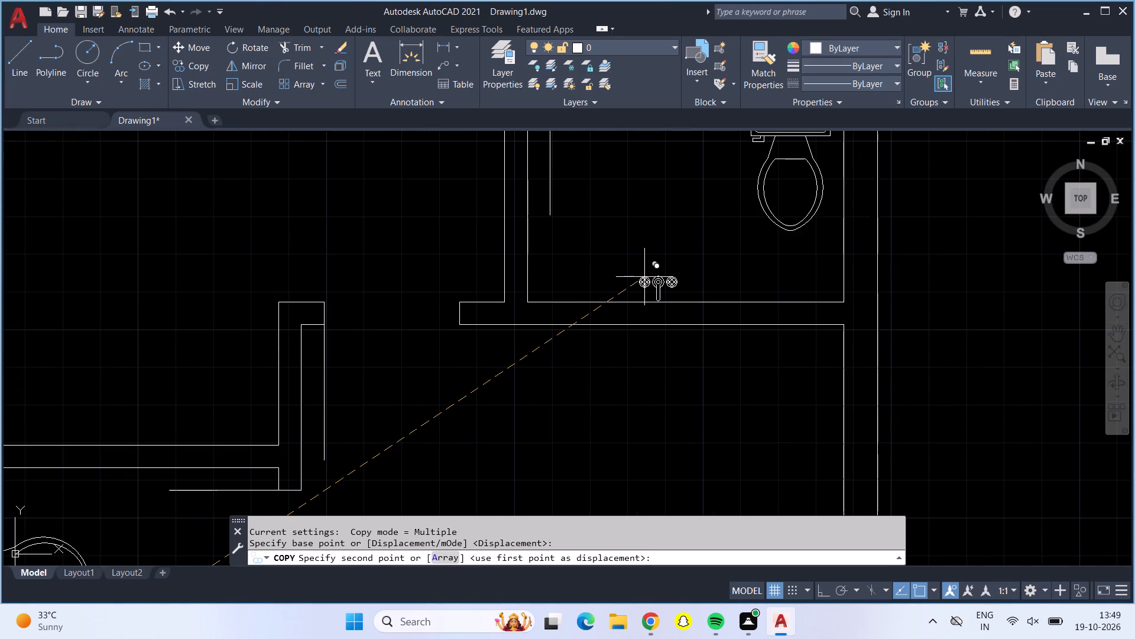
left_click(645, 277)
key("Return")
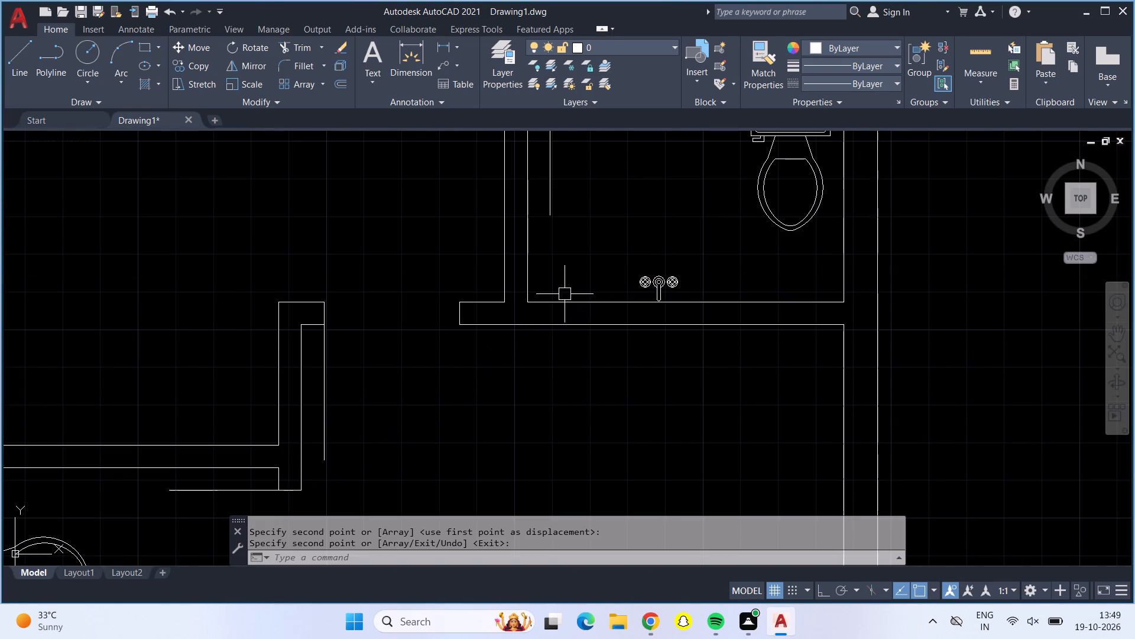
Draw a 3'-0" radius circle at the hinge end of each east bedroom's door leaf, reaching across the opening to the opposite wall.
scroll(581, 297, "down", 2)
scroll(584, 298, "up", 1)
scroll(509, 317, "down", 2)
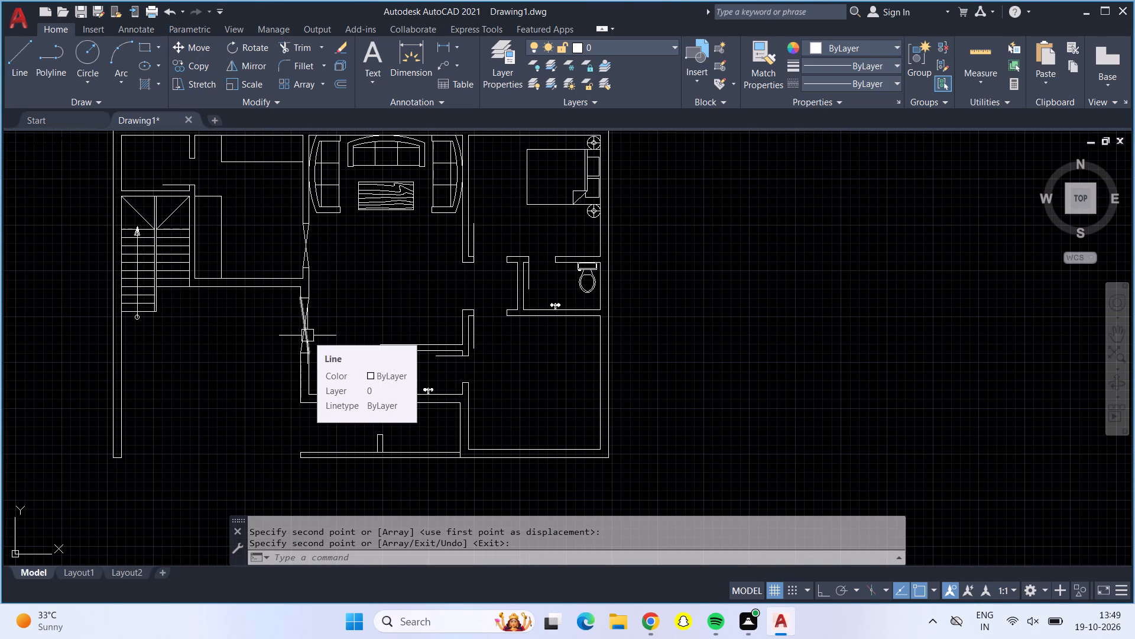
left_click(92, 48)
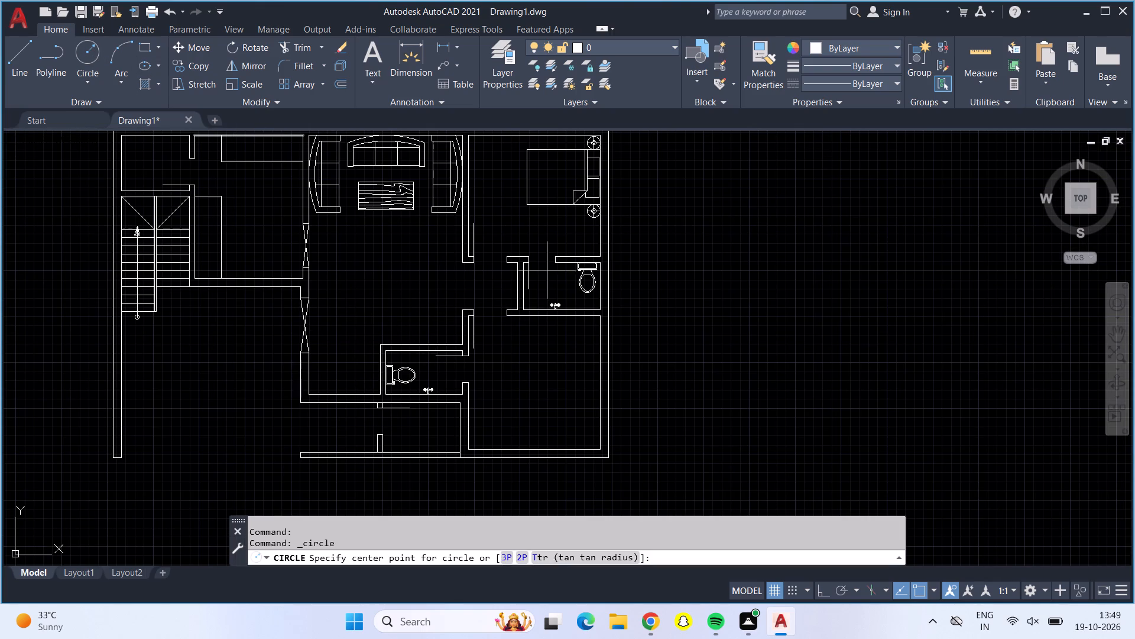
left_click(473, 256)
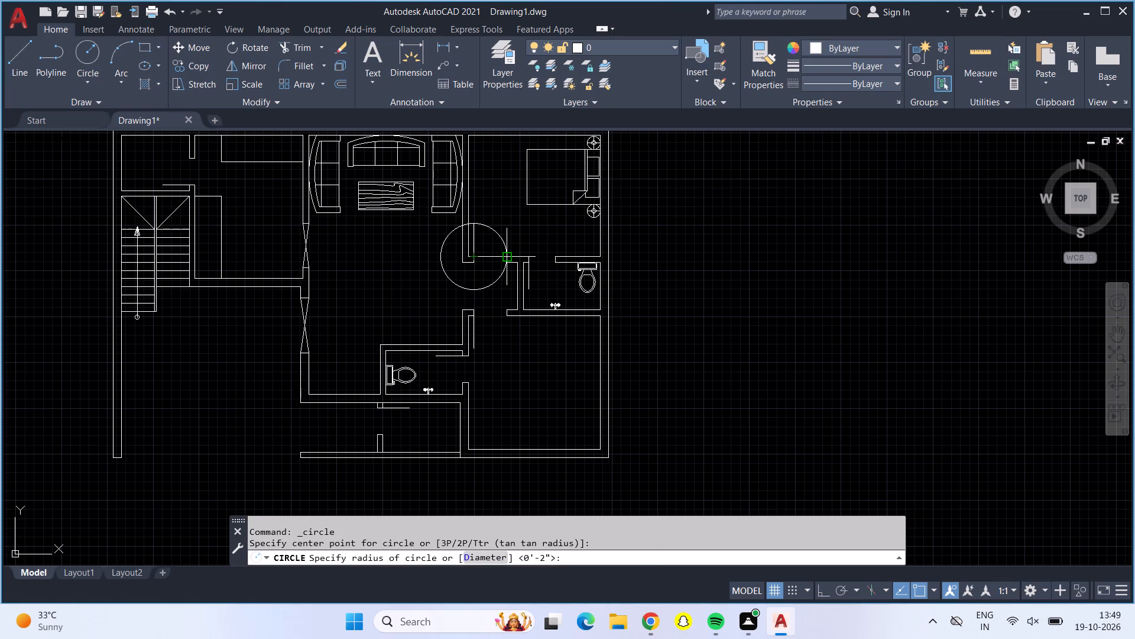
left_click(508, 254)
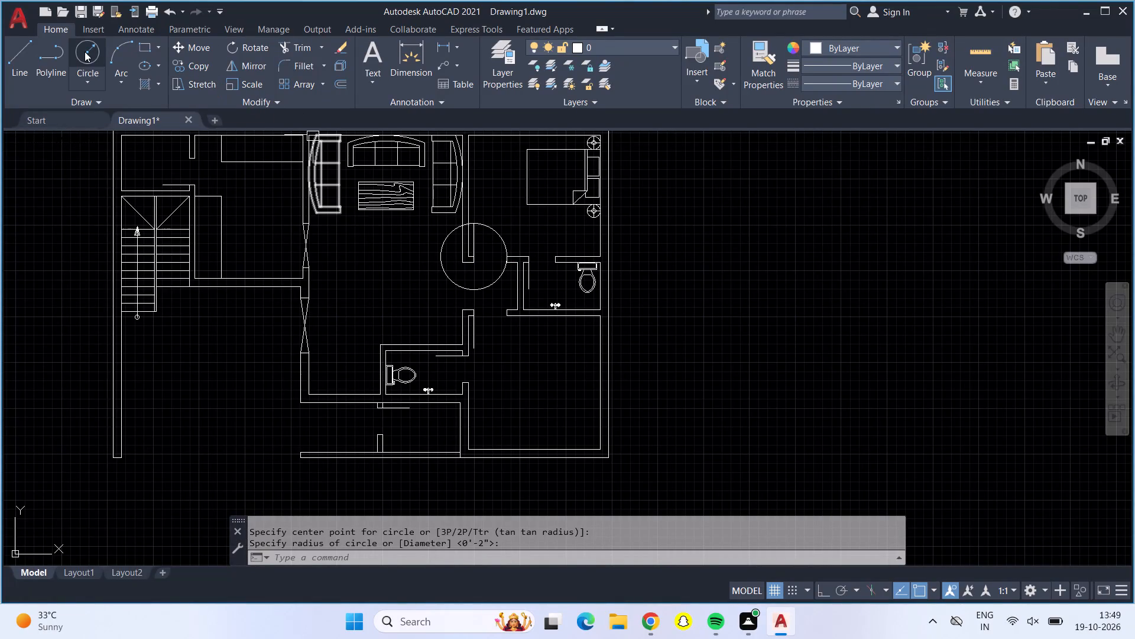
left_click(85, 51)
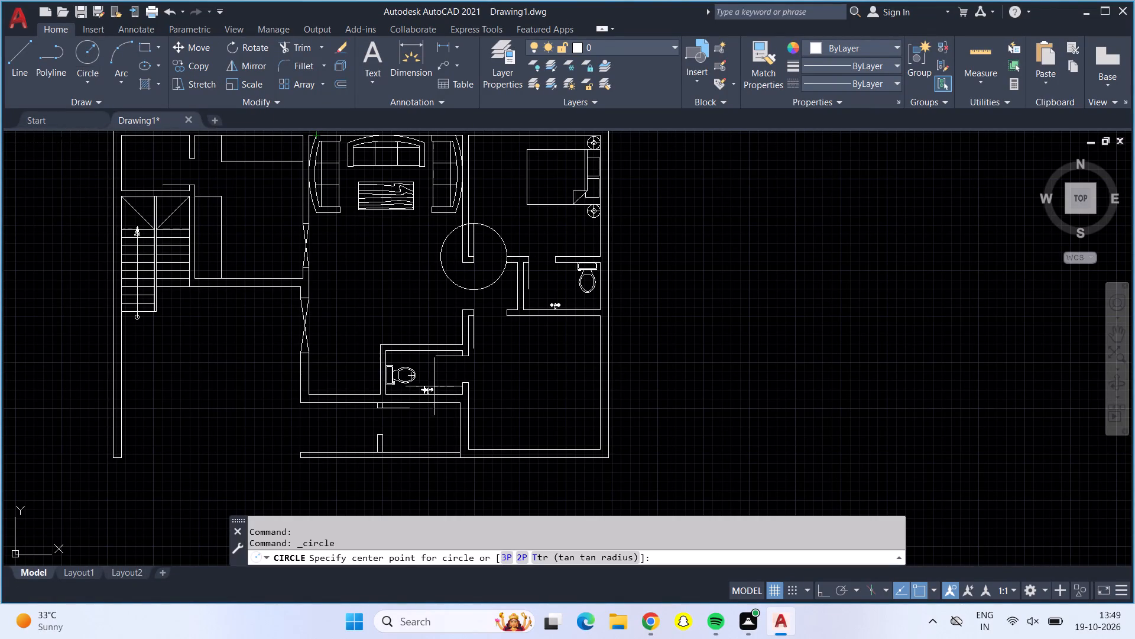
left_click(472, 317)
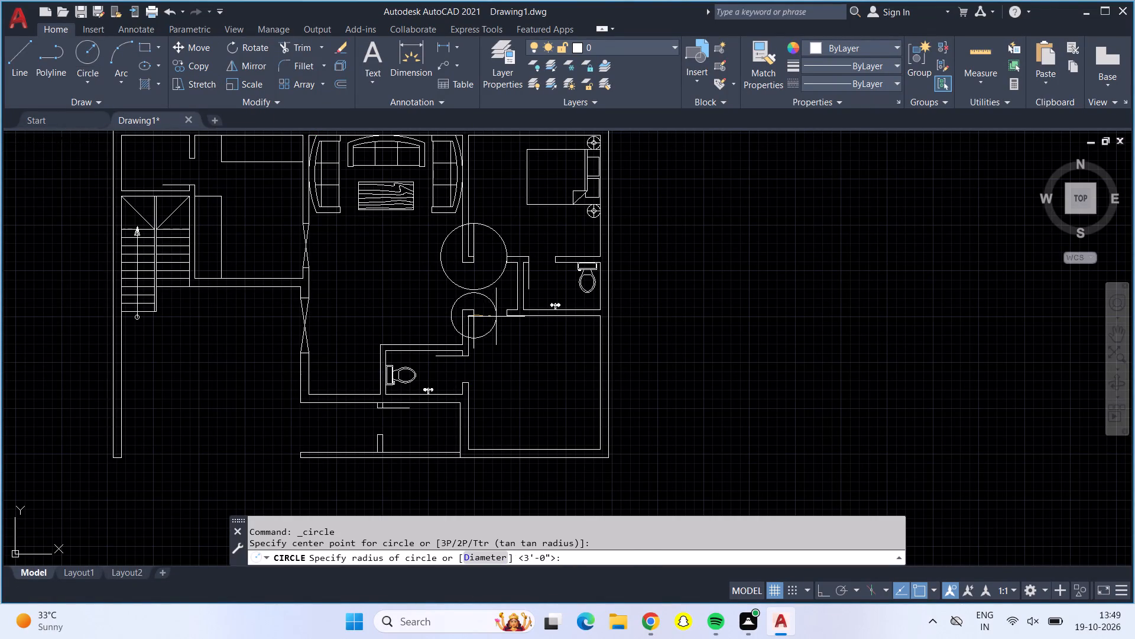
left_click(511, 317)
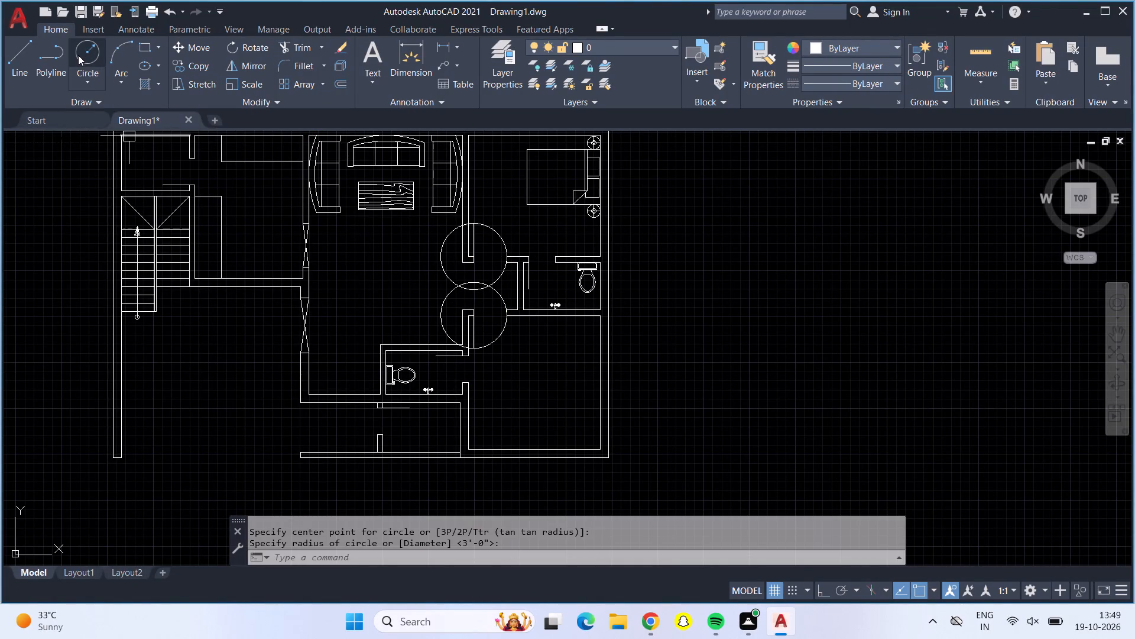
Draw a circle centred on the hinge of the small northeast bathroom's door, with its radius reaching the opposite jamb.
left_click(78, 55)
left_click(527, 264)
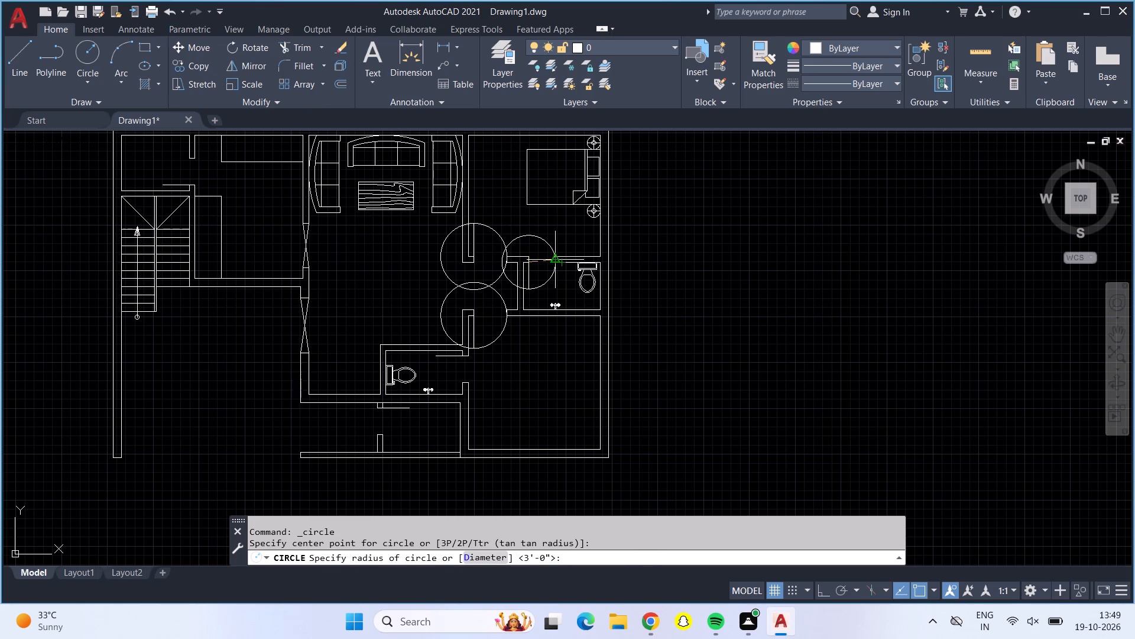
scroll(560, 262, "up", 3)
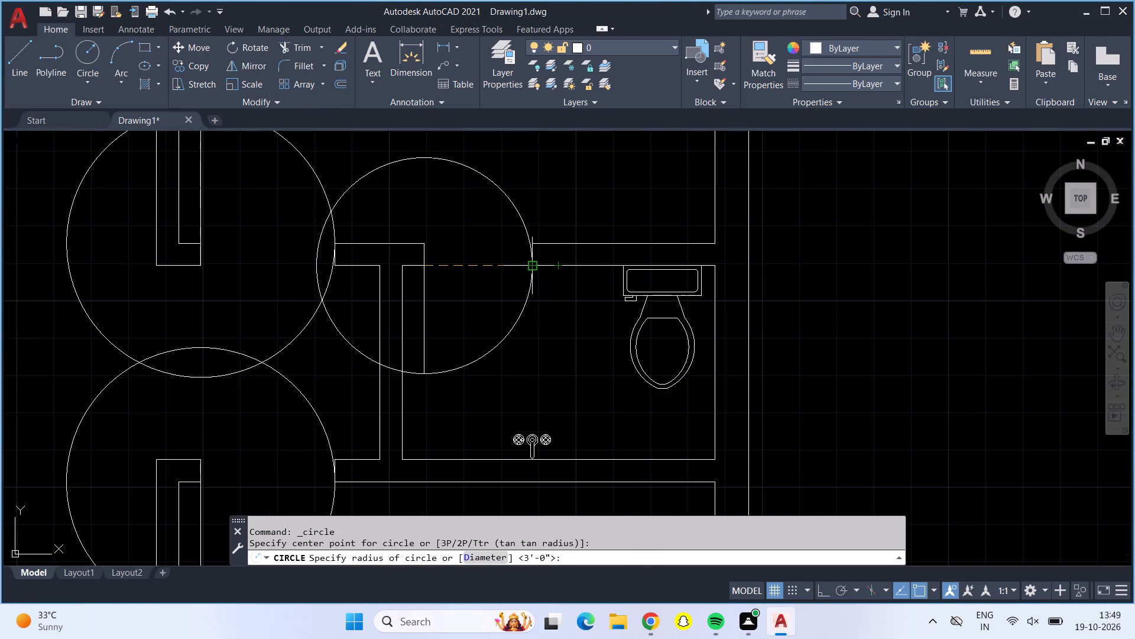
left_click(533, 267)
scroll(512, 262, "up", 1)
scroll(512, 262, "down", 2)
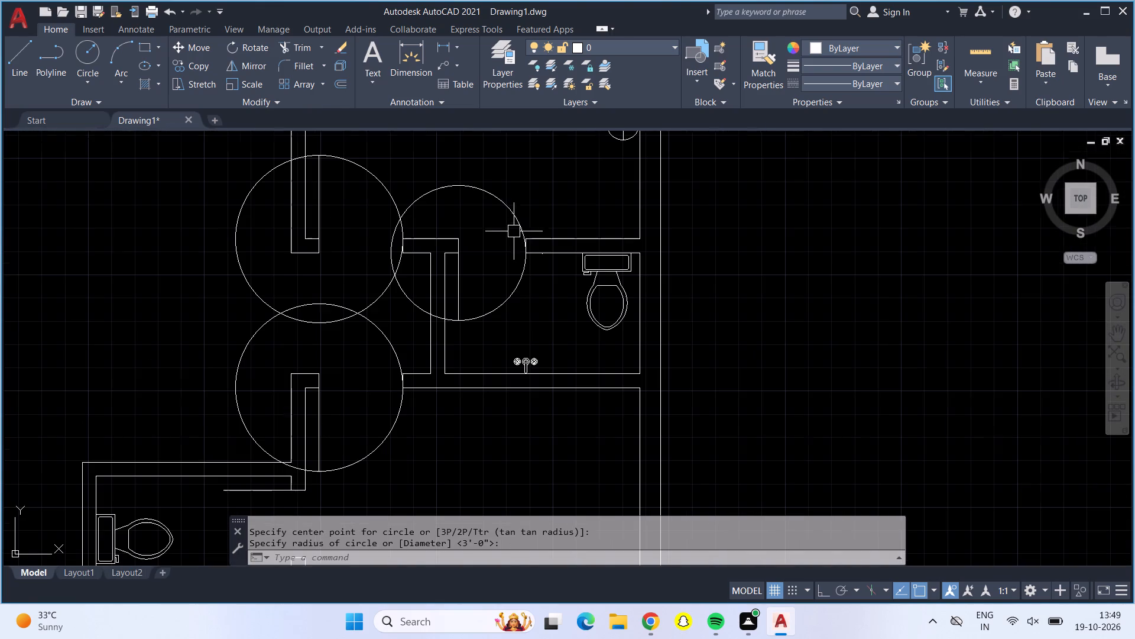
Draw a circle of about 2'-5" radius centred on the toilet door's hinge, reaching the opposite jamb.
left_click(97, 58)
middle_click_drag(136, 319, 158, 166)
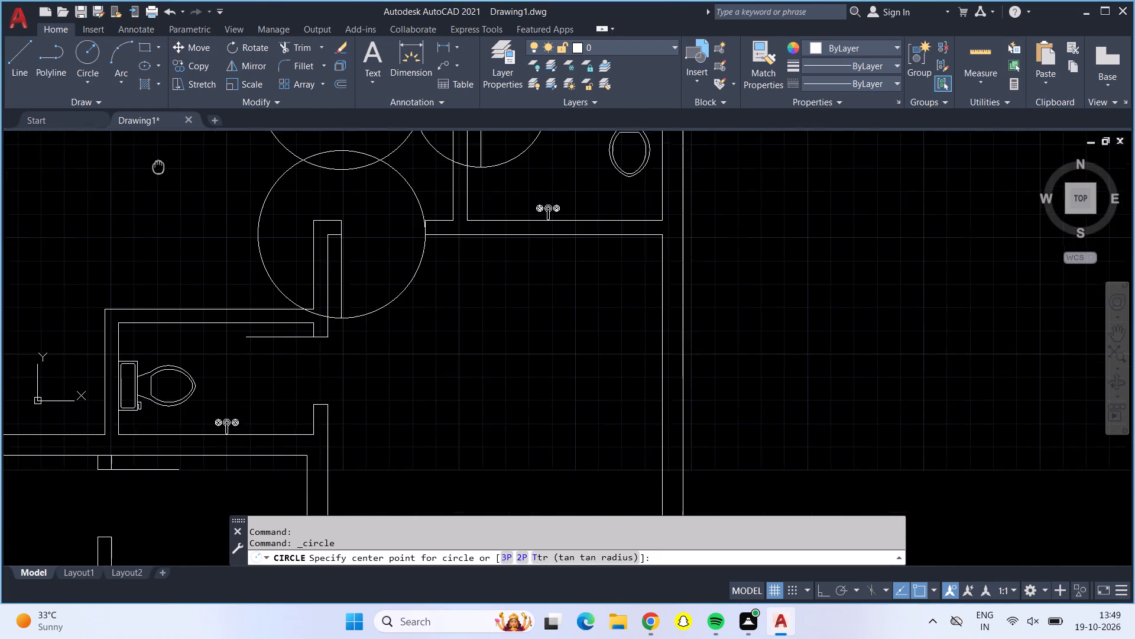
middle_click_drag(158, 166, 162, 149)
left_click(312, 319)
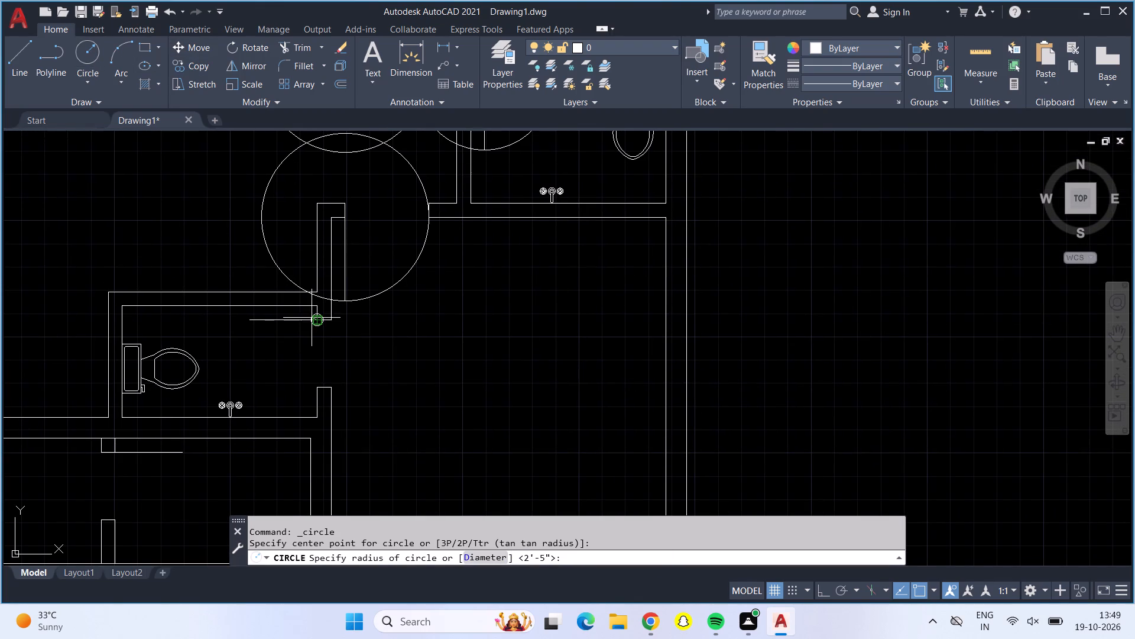
left_click(317, 383)
Draw a circle centred on the hinge of the door south of the toilet, with its radius reaching the opposite jamb.
left_click(86, 55)
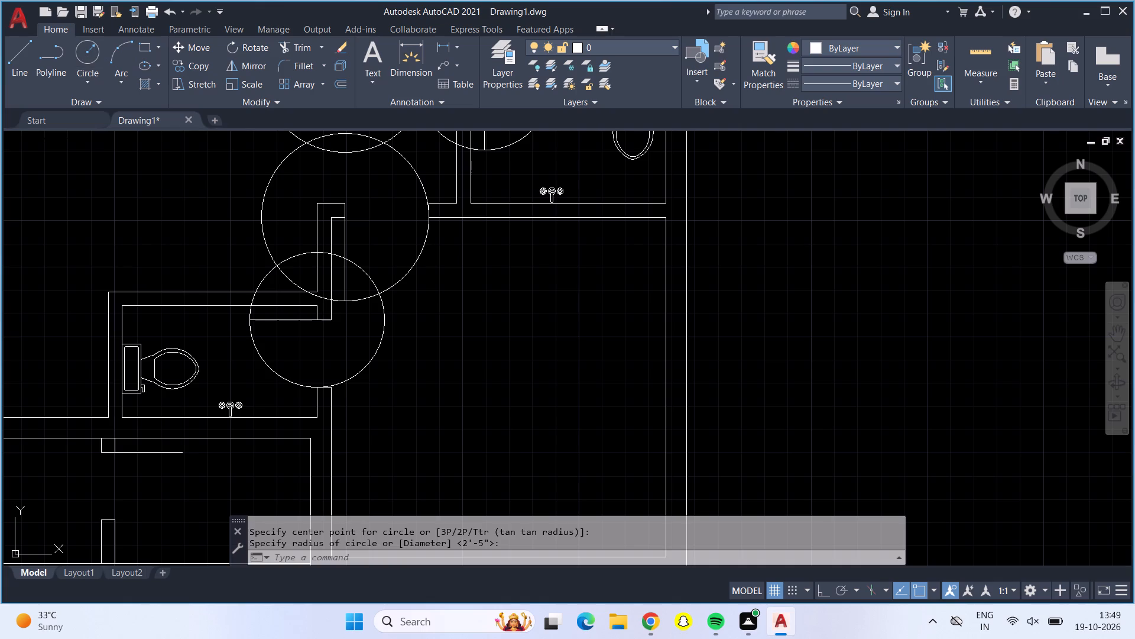
middle_click_drag(192, 498, 319, 366)
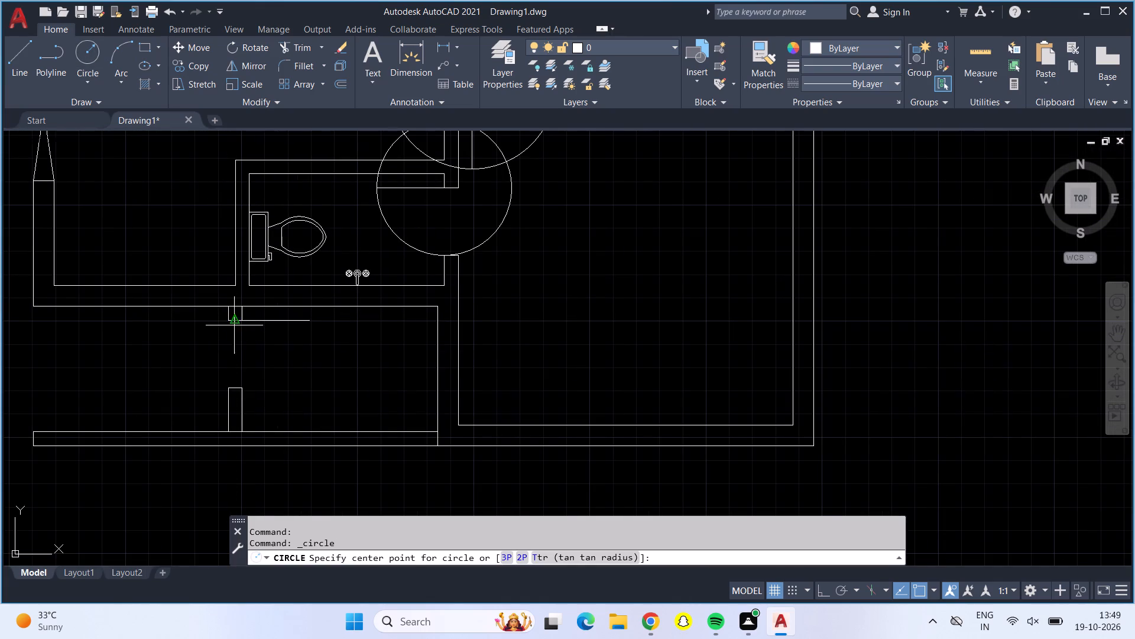
left_click(241, 325)
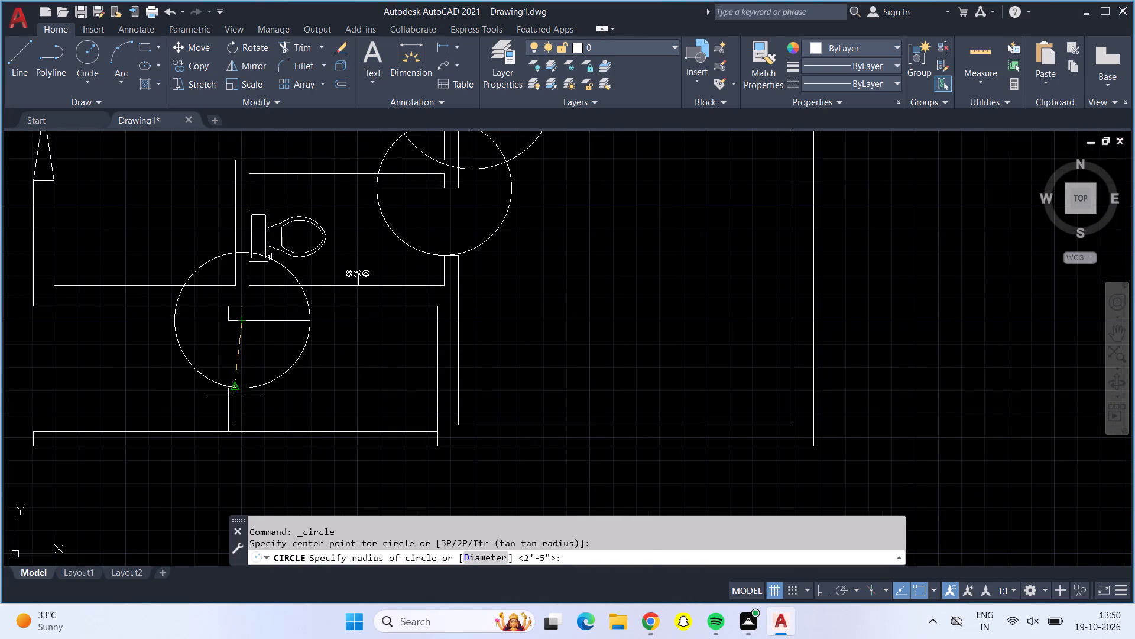
left_click(244, 386)
scroll(268, 363, "down", 1)
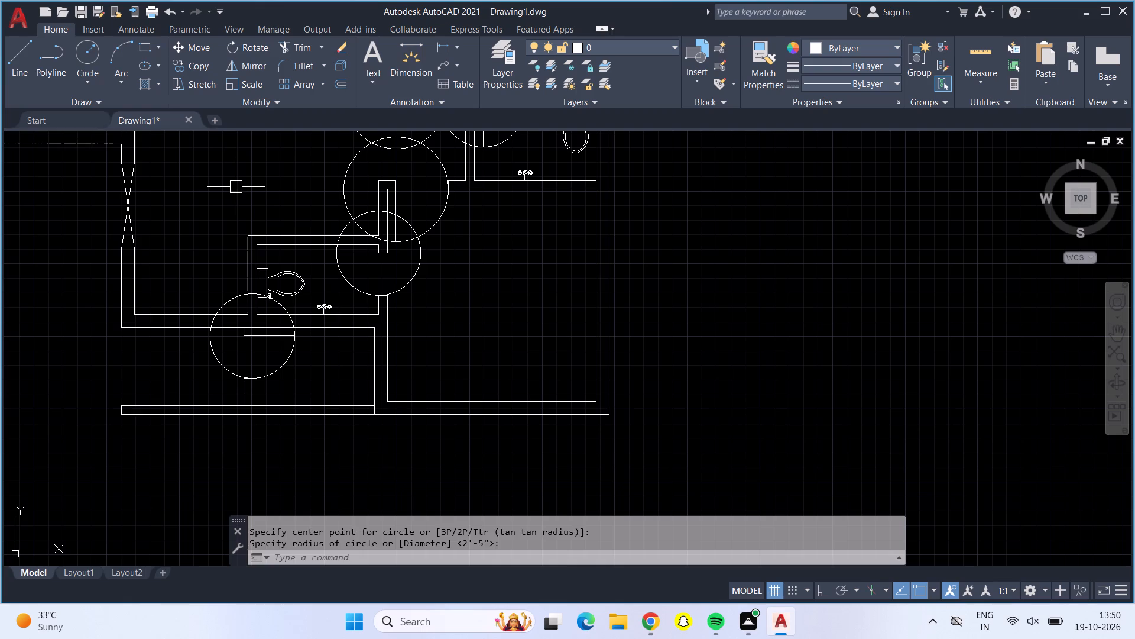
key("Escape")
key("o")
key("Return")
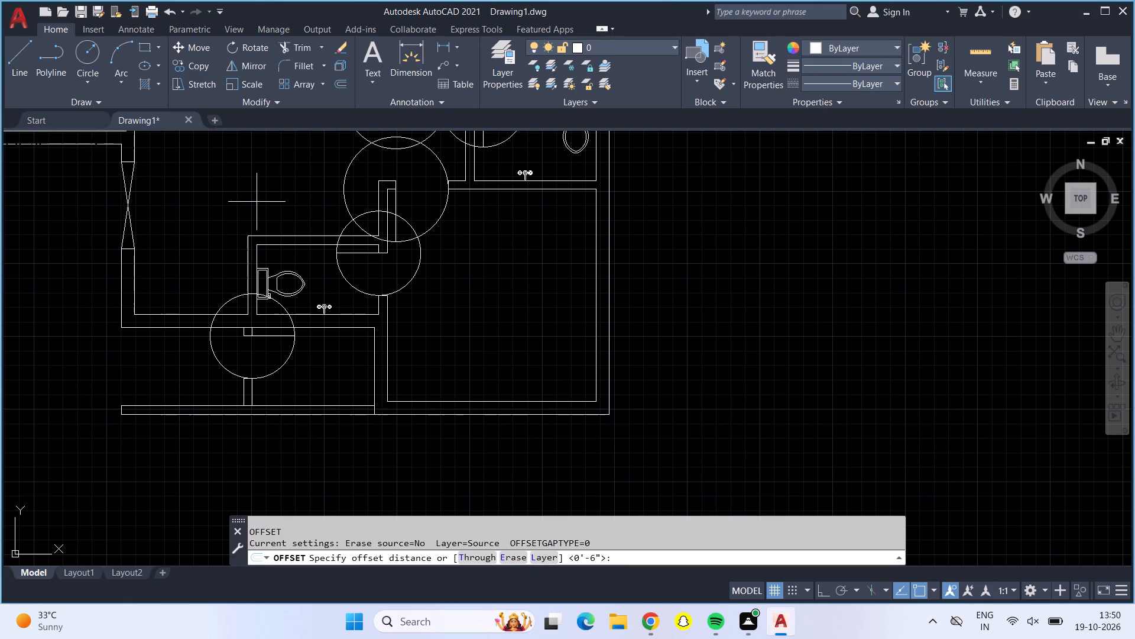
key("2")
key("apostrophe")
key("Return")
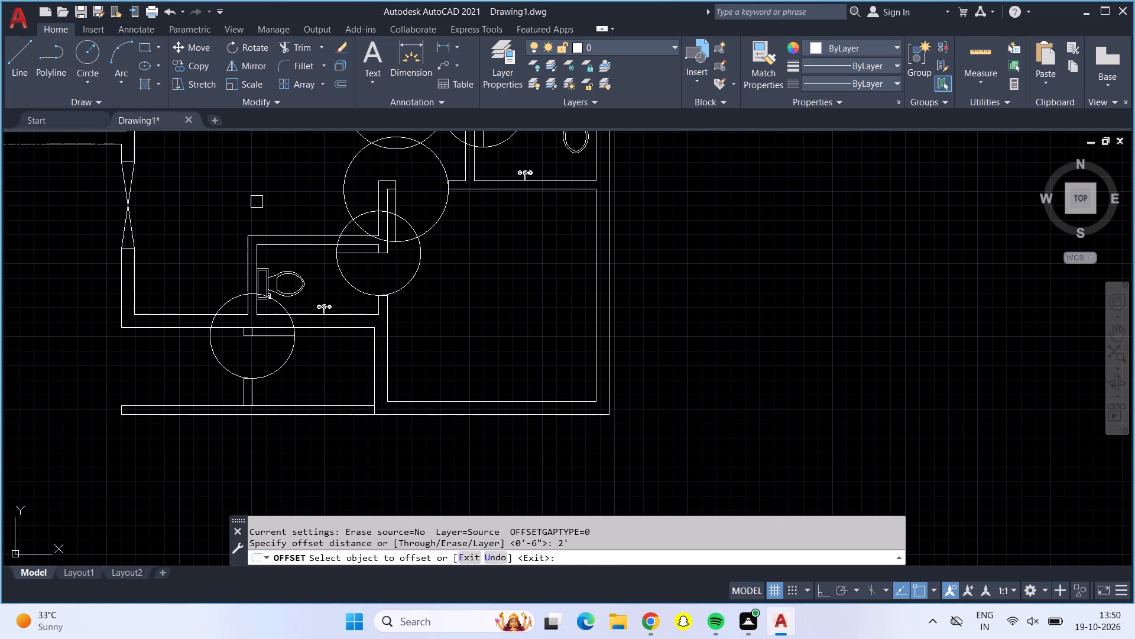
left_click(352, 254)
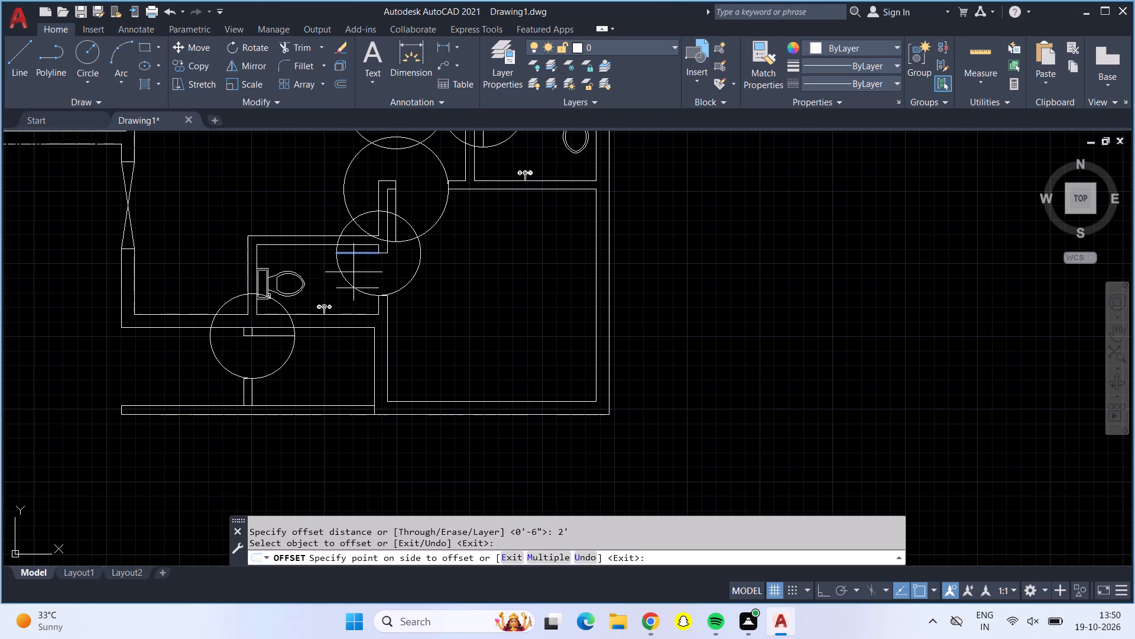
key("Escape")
Offset the leaf lines of the toilet door and the door south of it 2" to the south.
key("o")
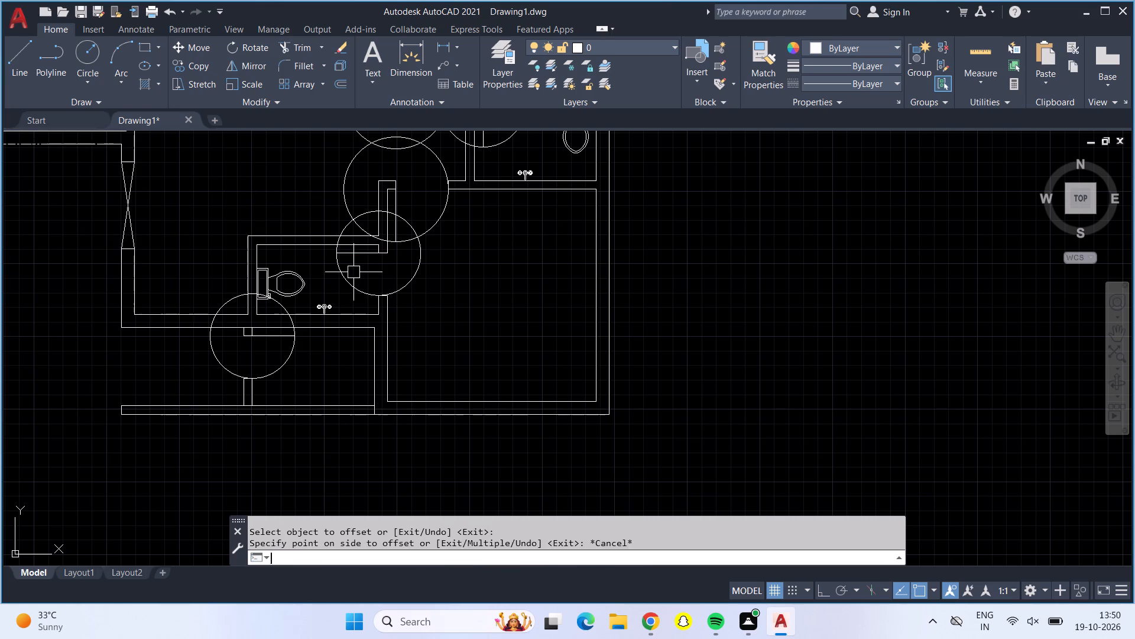
key("Return")
type("2\"")
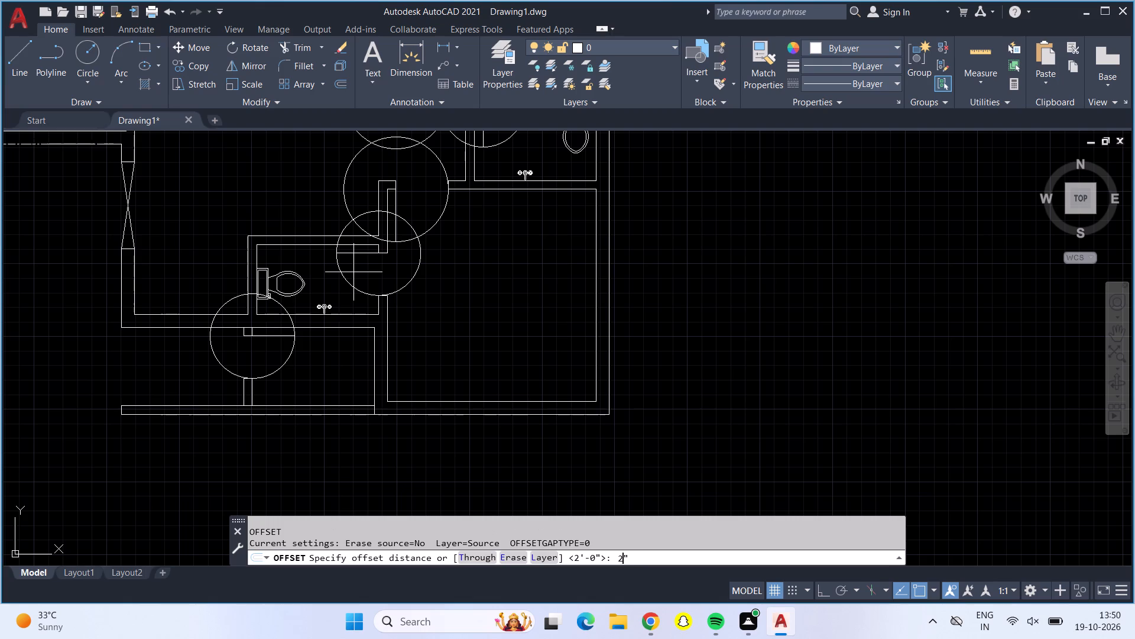
key("Return")
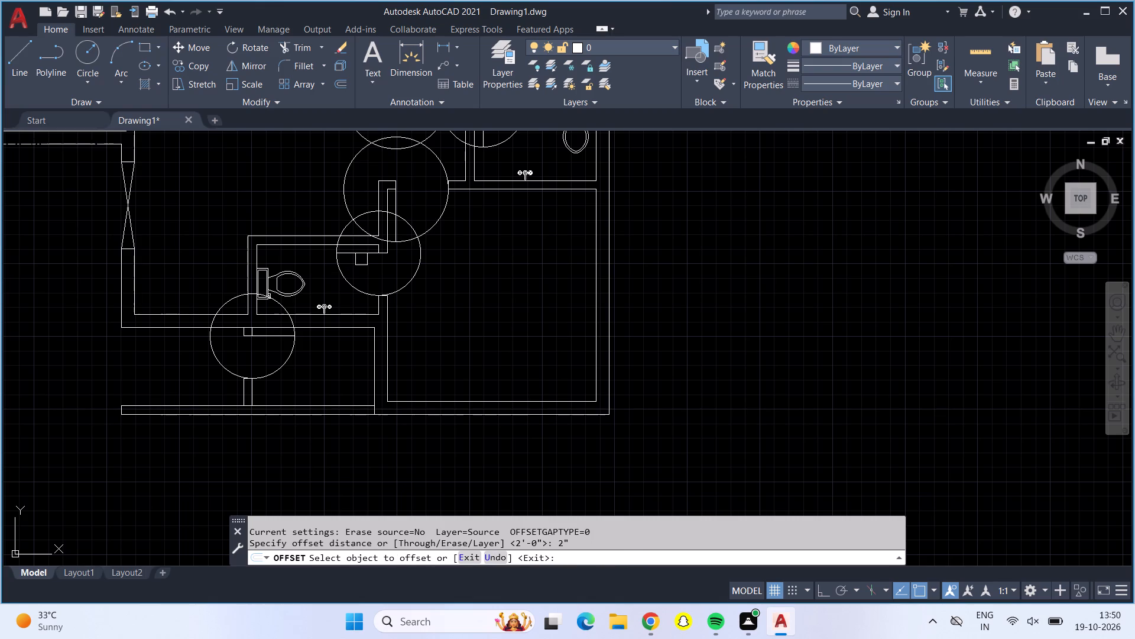
left_click(361, 252)
left_click(362, 281)
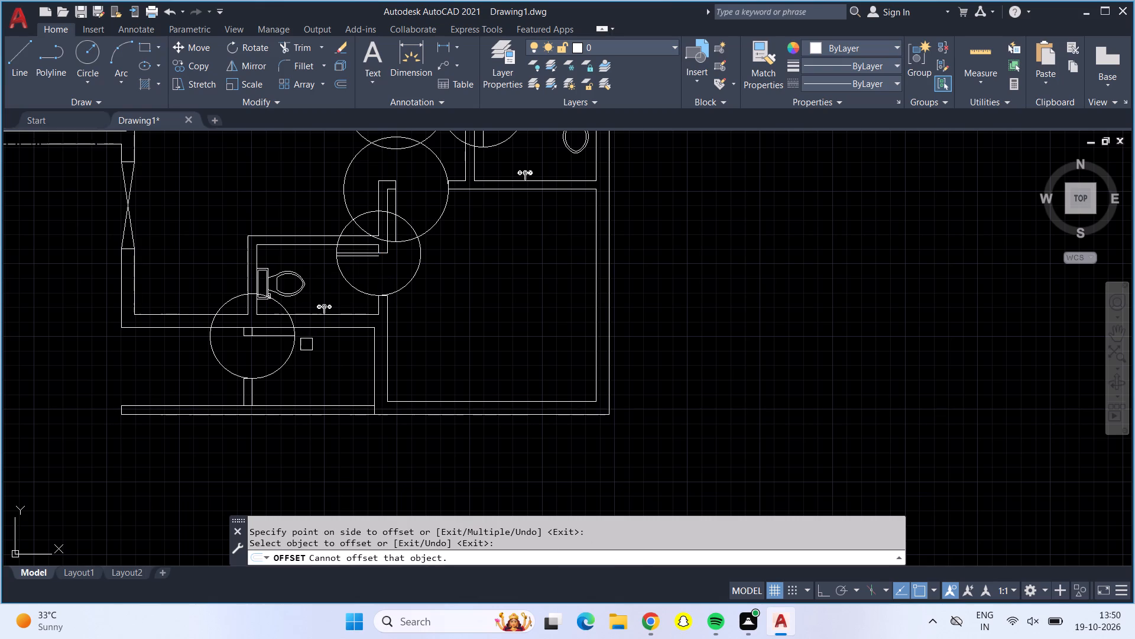
left_click(277, 334)
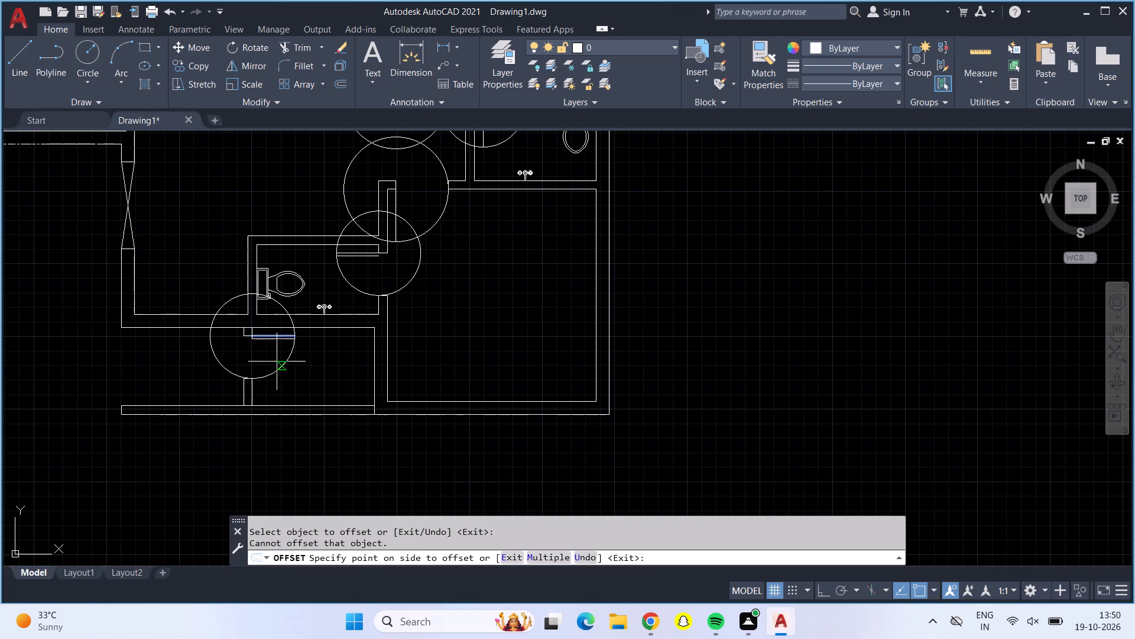
left_click(277, 363)
Offset the door leaf lines of both east bedrooms and the small northeast bathroom 2" to the east.
middle_click_drag(479, 222, 479, 306)
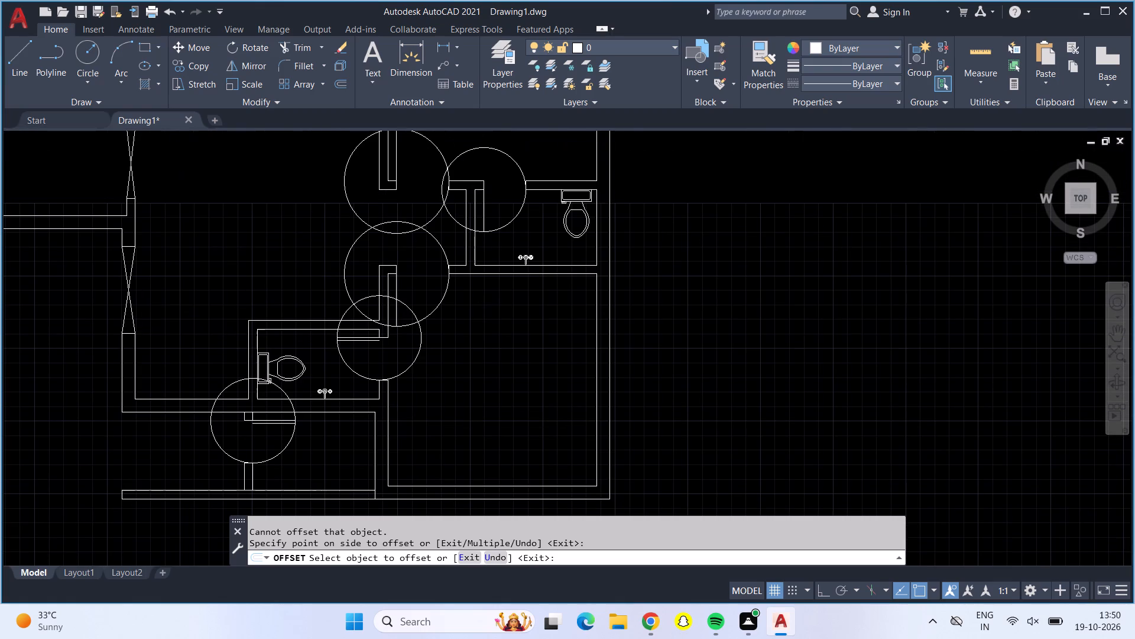
left_click(398, 283)
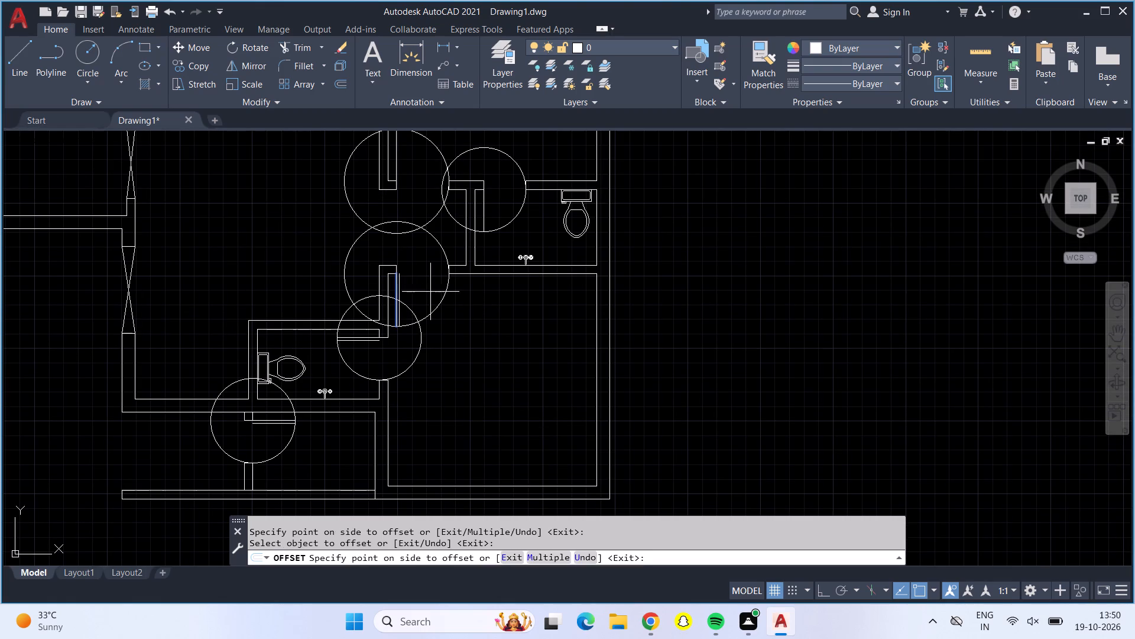
left_click(430, 292)
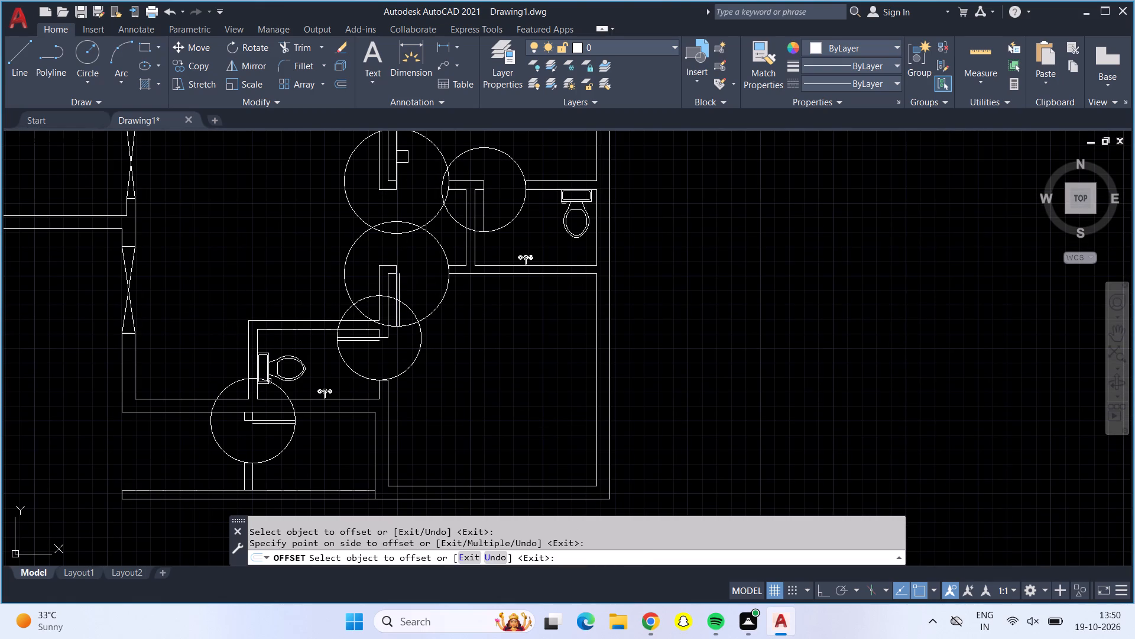
left_click(398, 152)
left_click(420, 164)
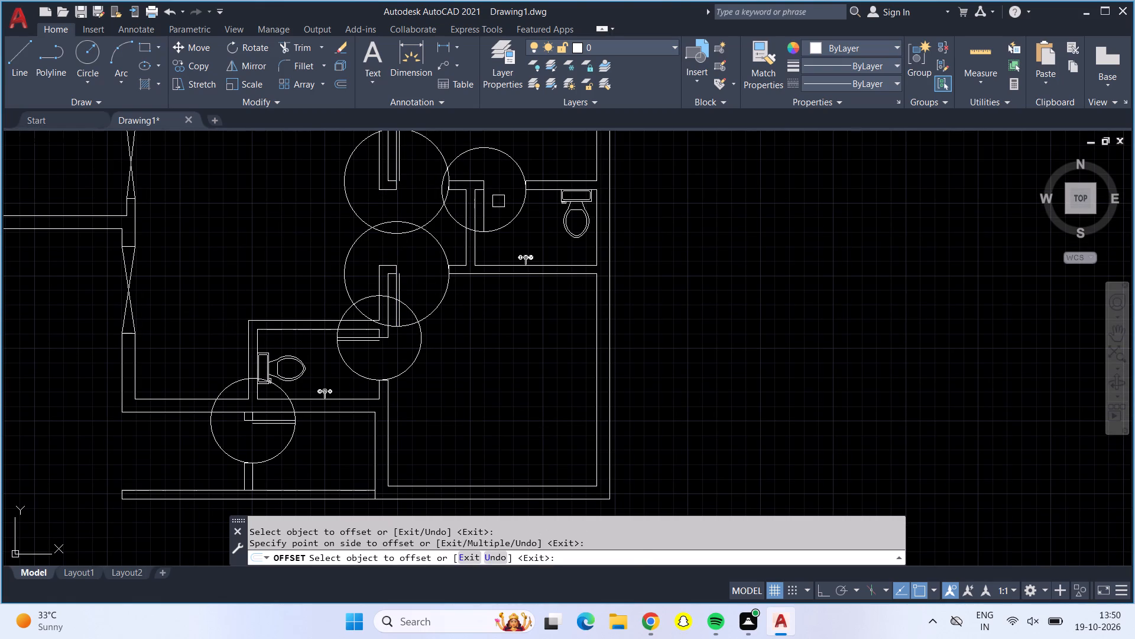
left_click(485, 204)
left_click(512, 216)
Offset the short wall-end lines at the hinges of the northeast bathroom and both east bedroom doors 2" to the east.
scroll(485, 185, "up", 1)
scroll(485, 185, "down", 1)
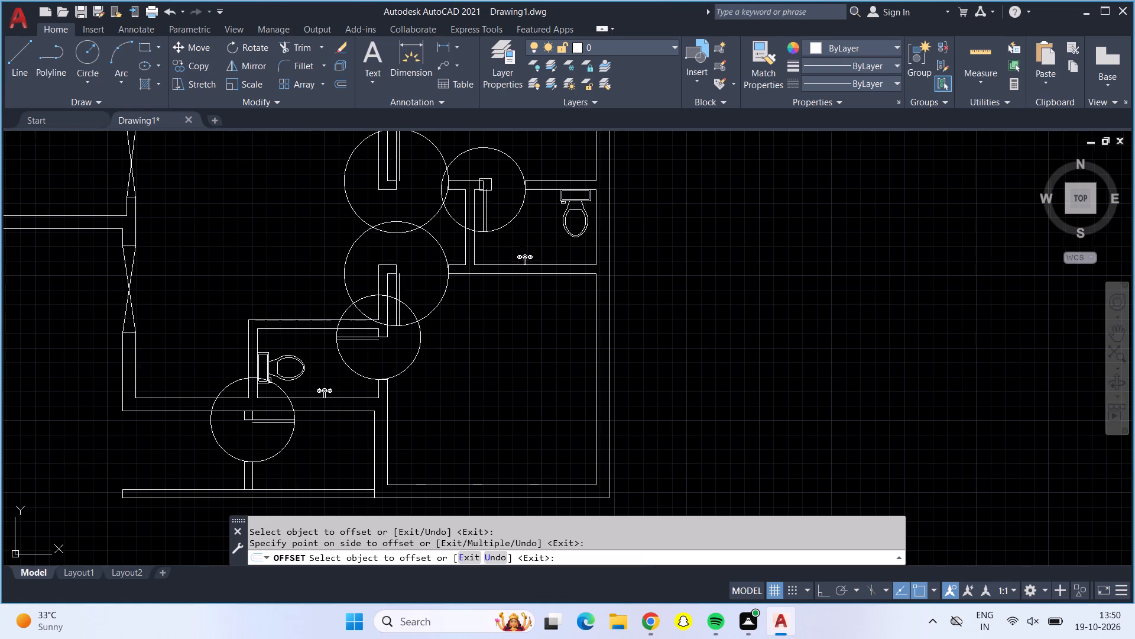
scroll(485, 185, "up", 1)
scroll(485, 185, "down", 1)
scroll(485, 185, "up", 3)
left_click(466, 185)
left_click(524, 195)
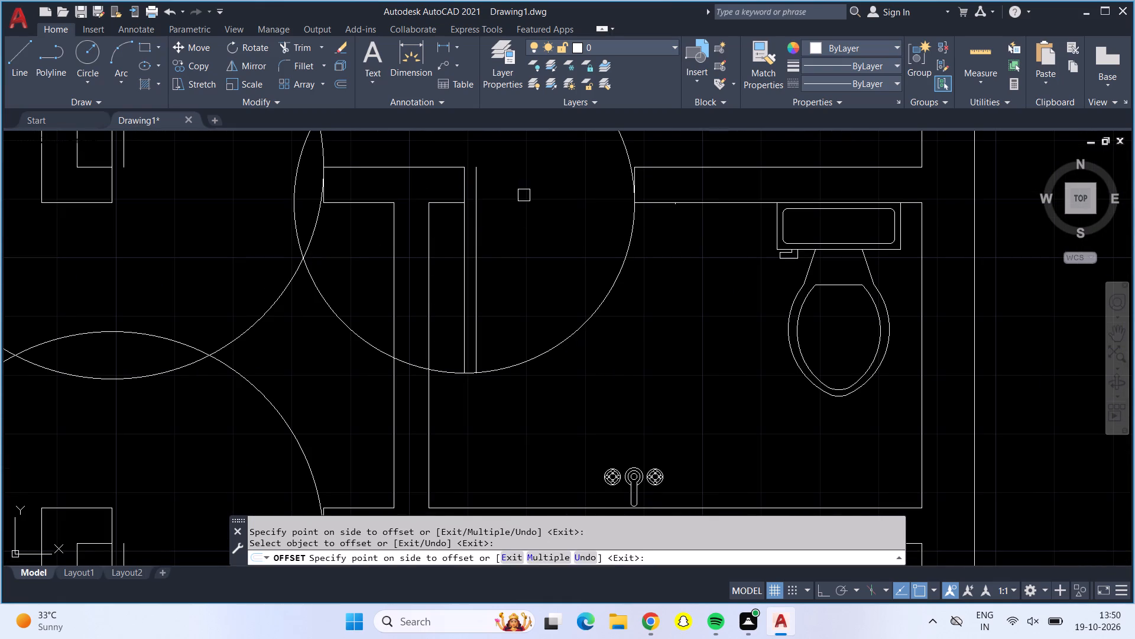
middle_click_drag(255, 240, 283, 289)
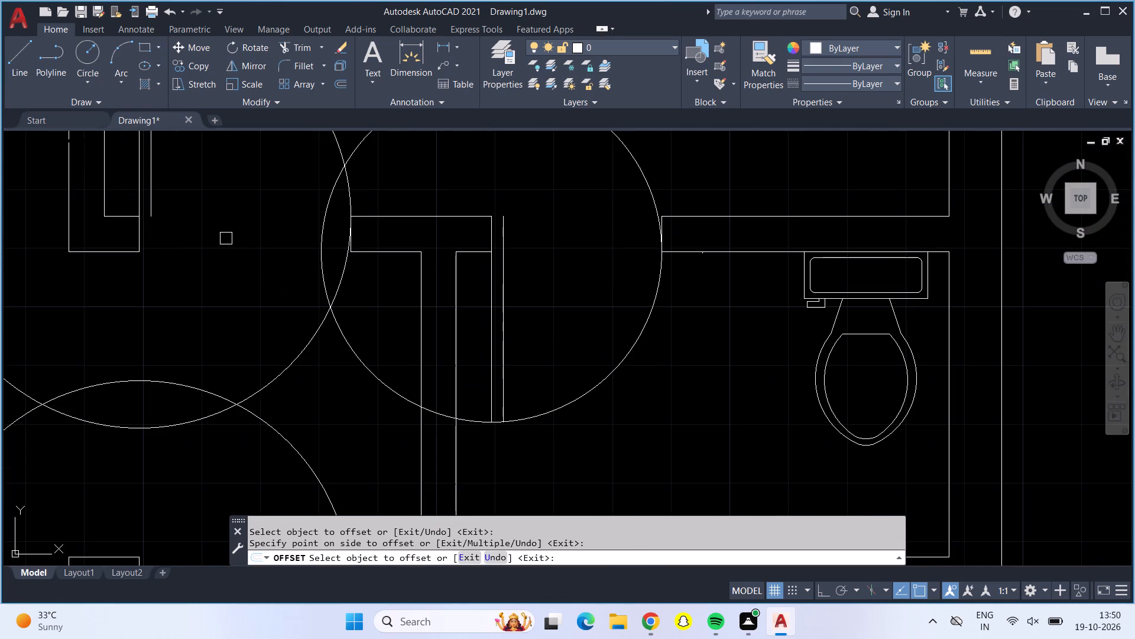
left_click(135, 234)
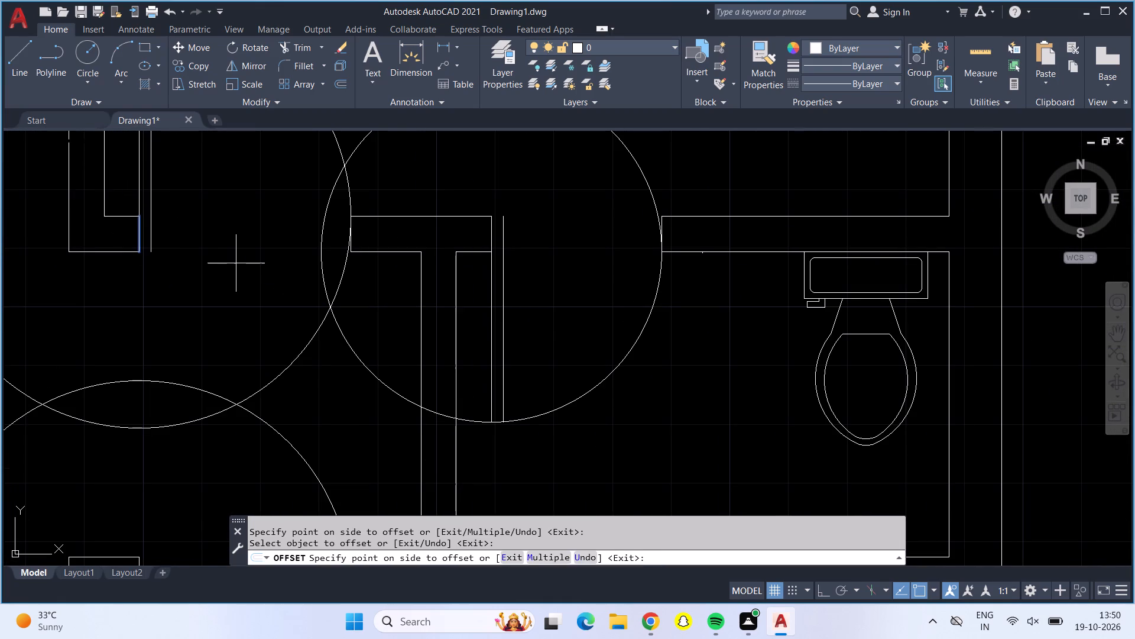
left_click(236, 263)
scroll(254, 283, "down", 1)
middle_click_drag(255, 418, 267, 292)
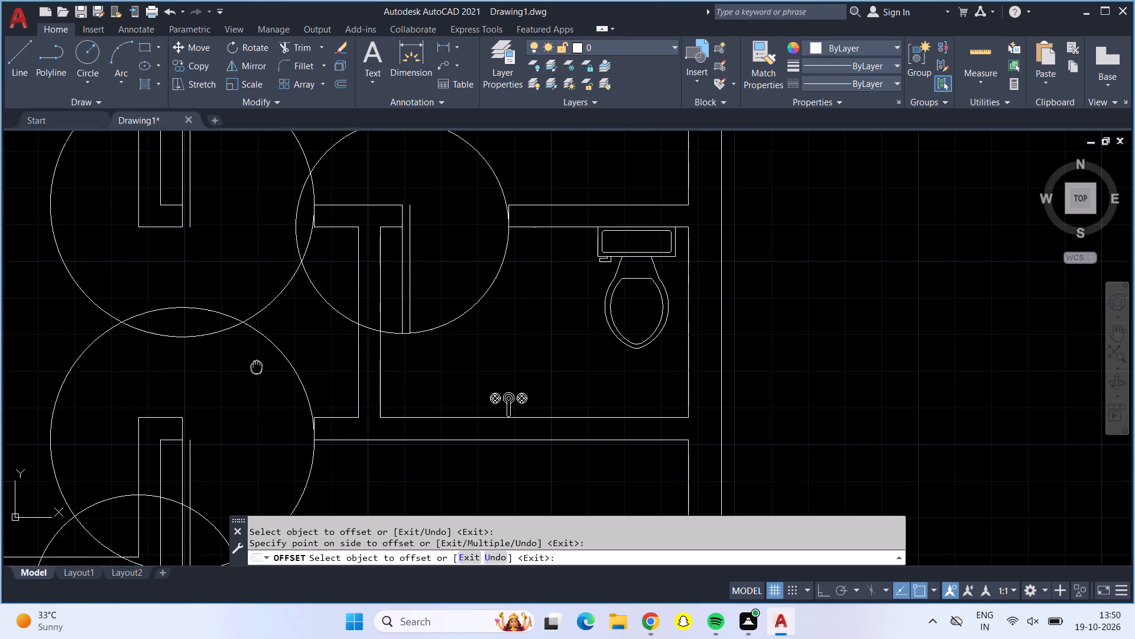
middle_click_drag(267, 292, 270, 214)
left_click_drag(194, 259, 210, 259)
left_click(241, 267)
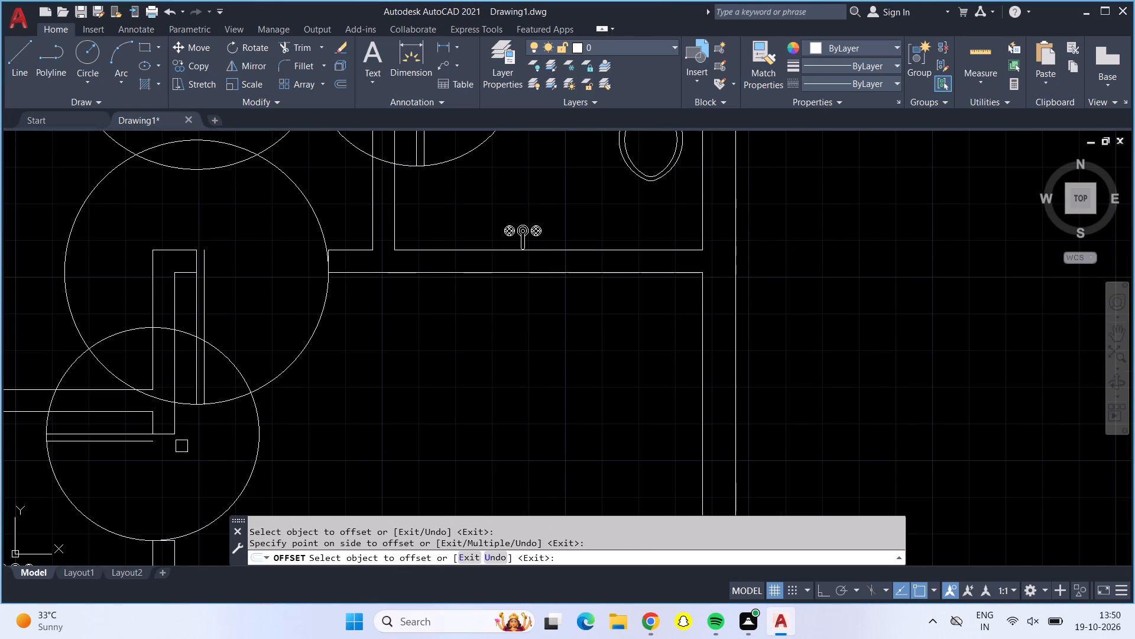
Offset the short wall-end lines at the hinges of the toilet door and the door south of it 2" to the south.
left_click(163, 433)
left_click(165, 459)
scroll(205, 463, "down", 2)
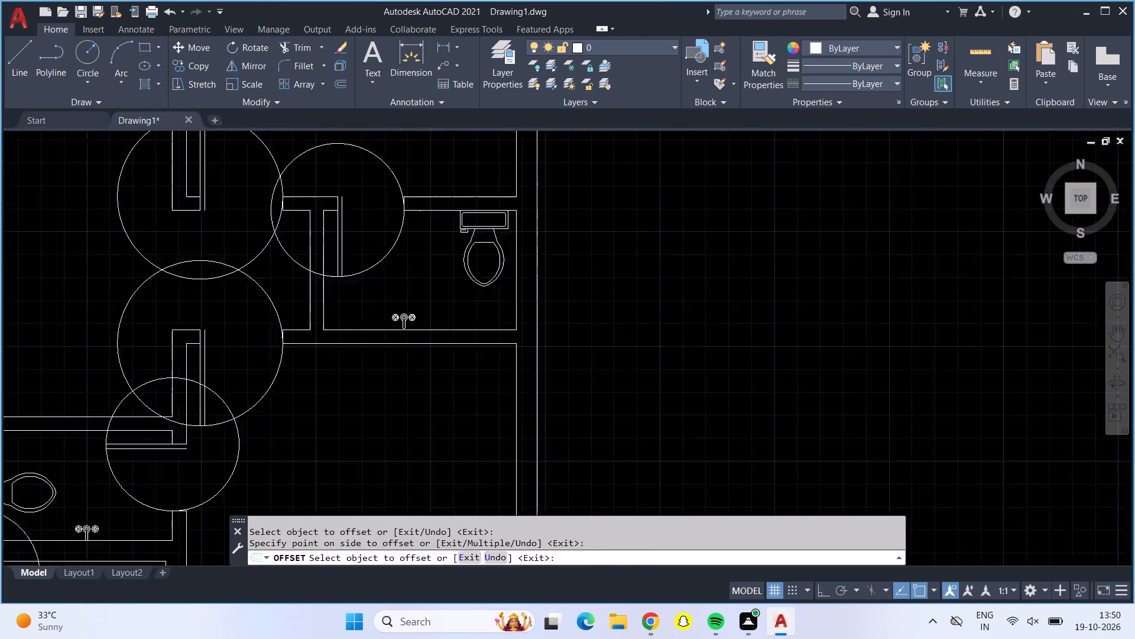
middle_click_drag(122, 376, 200, 222)
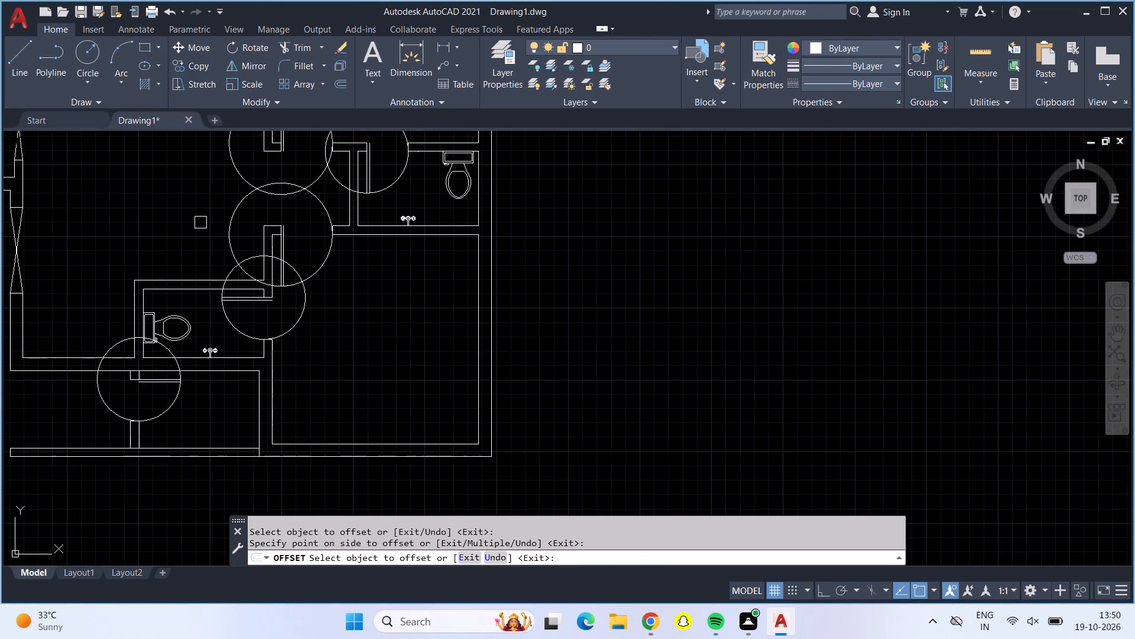
scroll(200, 222, "down", 1)
scroll(164, 321, "up", 5)
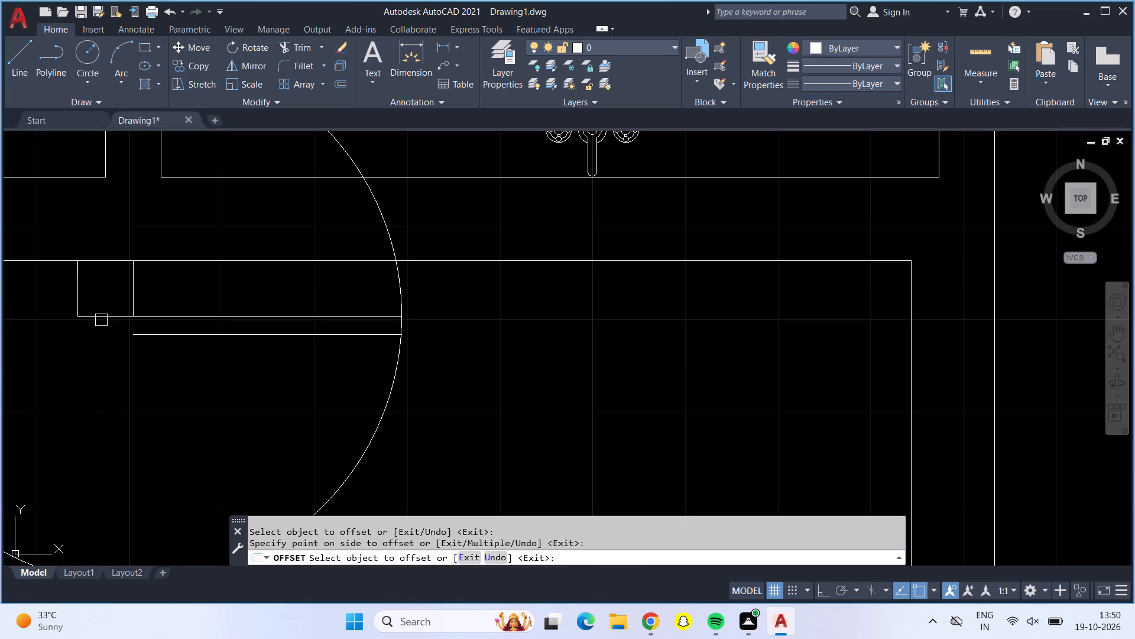
left_click(101, 320)
left_click(103, 408)
scroll(123, 397, "down", 3)
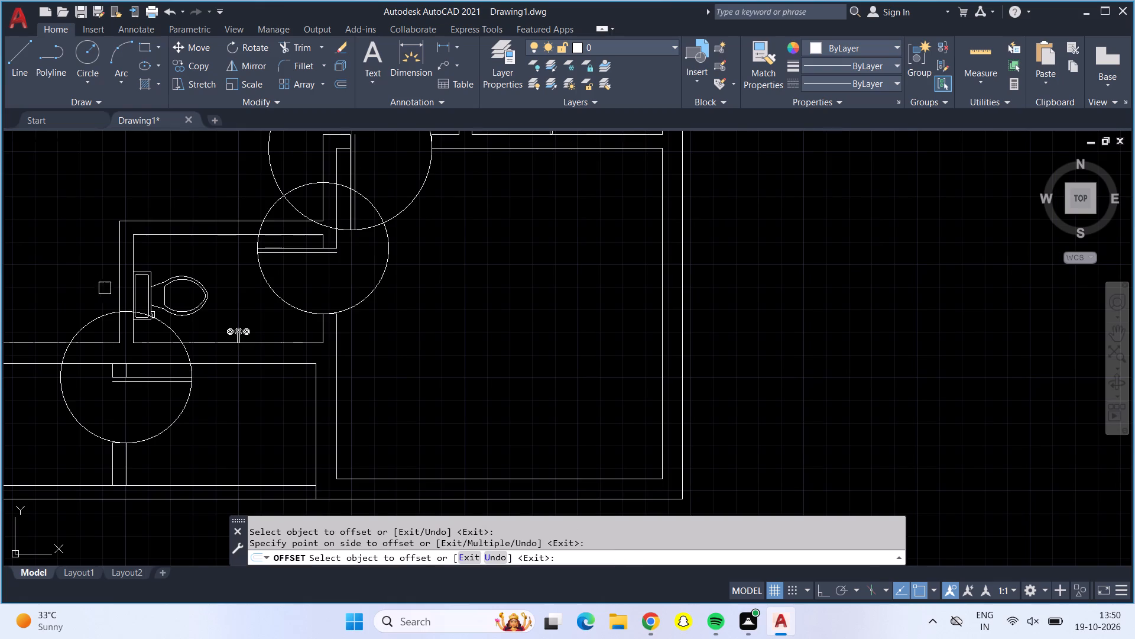
Offset the door leaf line above the staircase and its adjoining wall-end line 2" to the north.
scroll(98, 279, "down", 1)
middle_click_drag(98, 279, 339, 464)
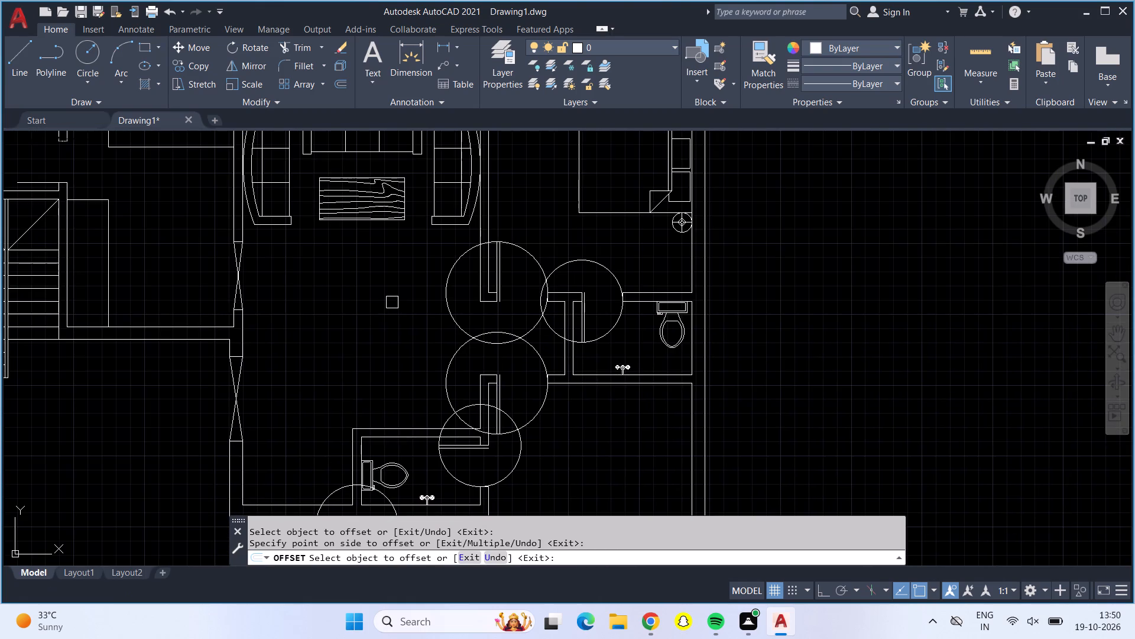
middle_click_drag(392, 301, 397, 399)
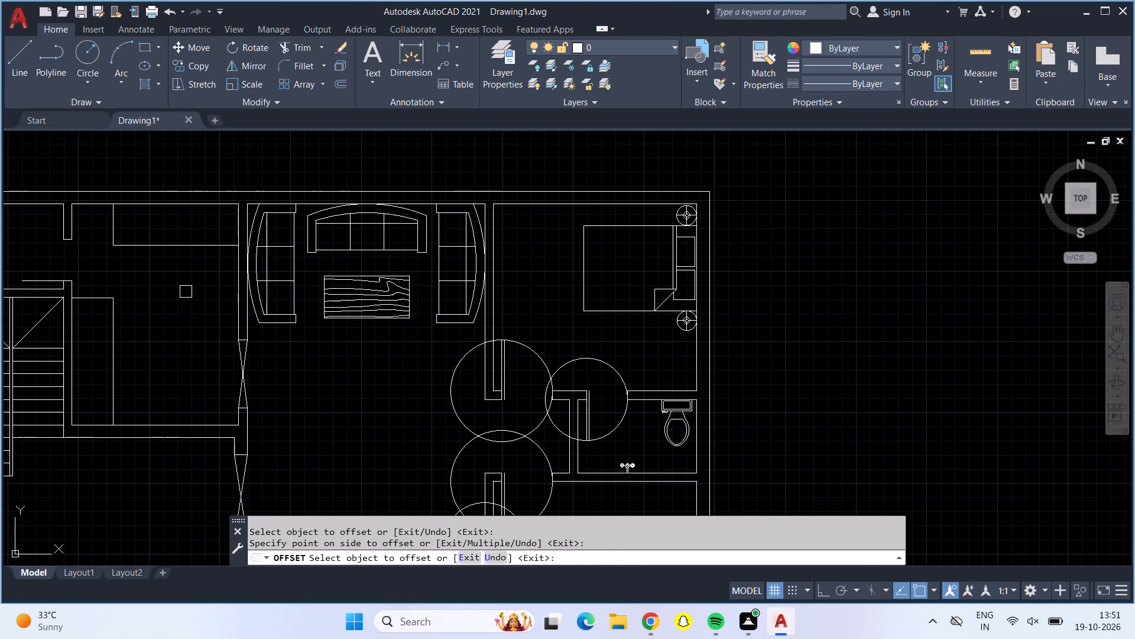
left_click(31, 277)
left_click(35, 264)
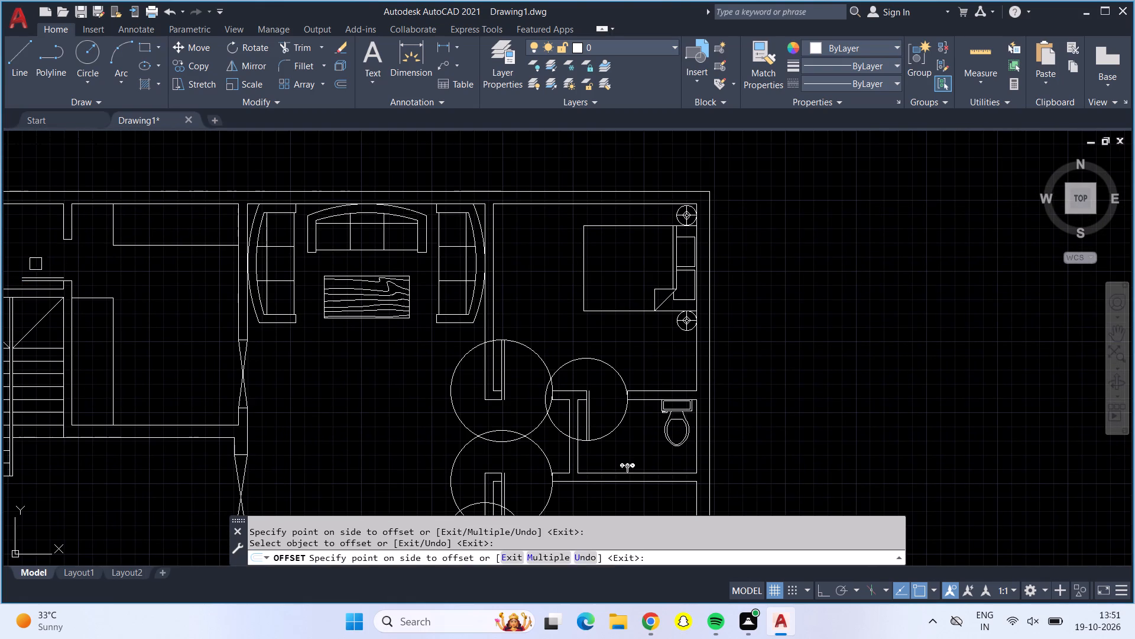
scroll(53, 280, "up", 1)
scroll(53, 280, "down", 1)
scroll(53, 280, "up", 3)
left_click(109, 285)
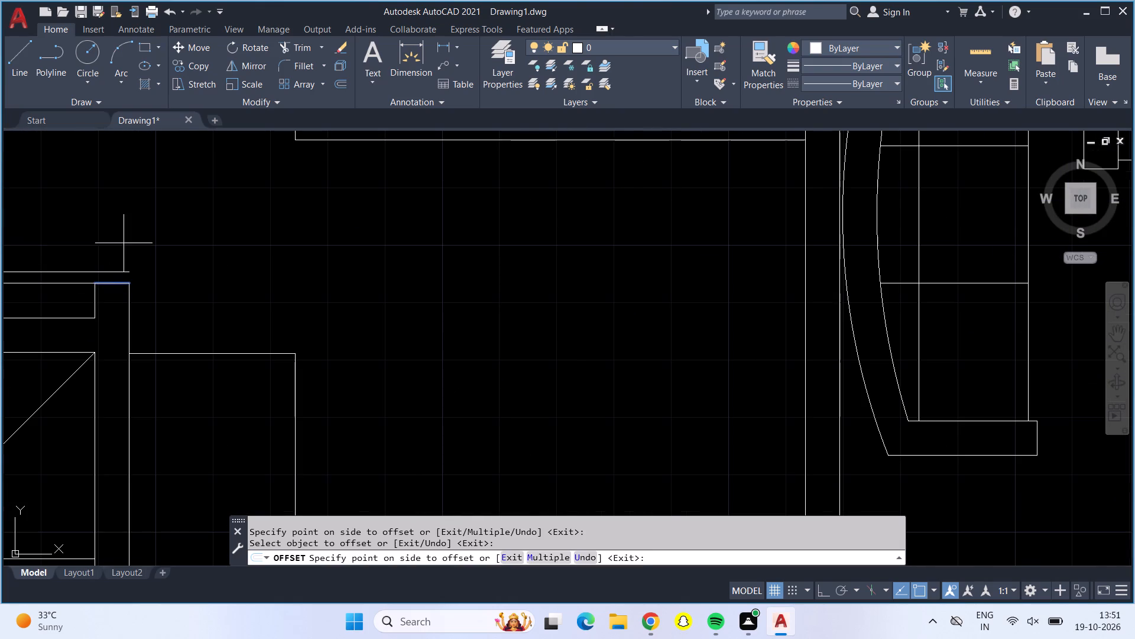
left_click(128, 227)
key("Escape")
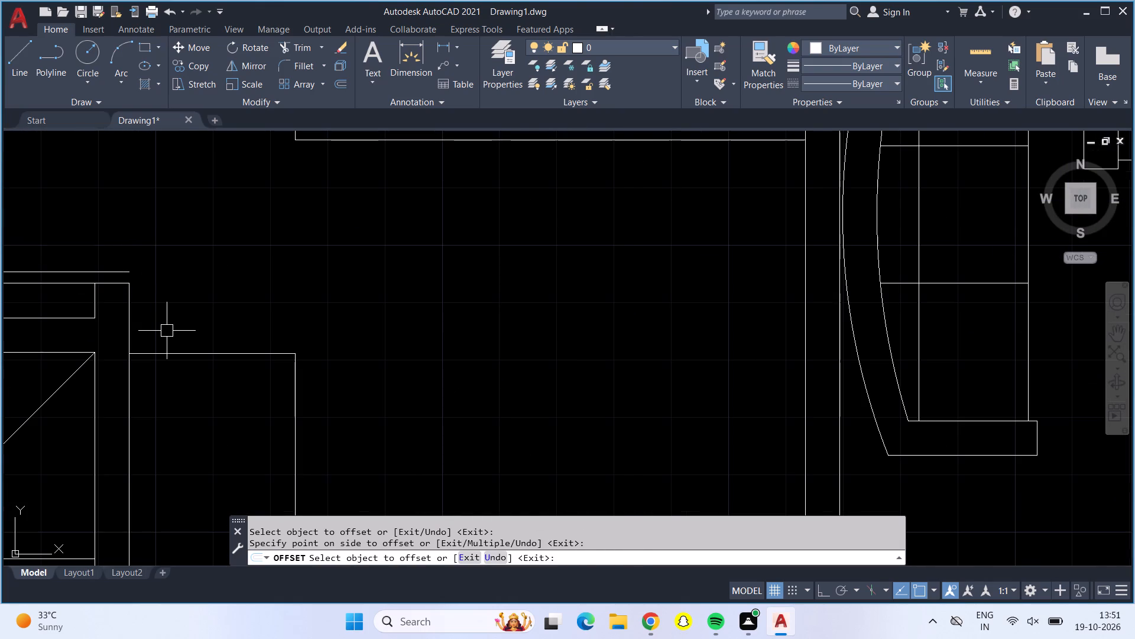
scroll(227, 244, "down", 2)
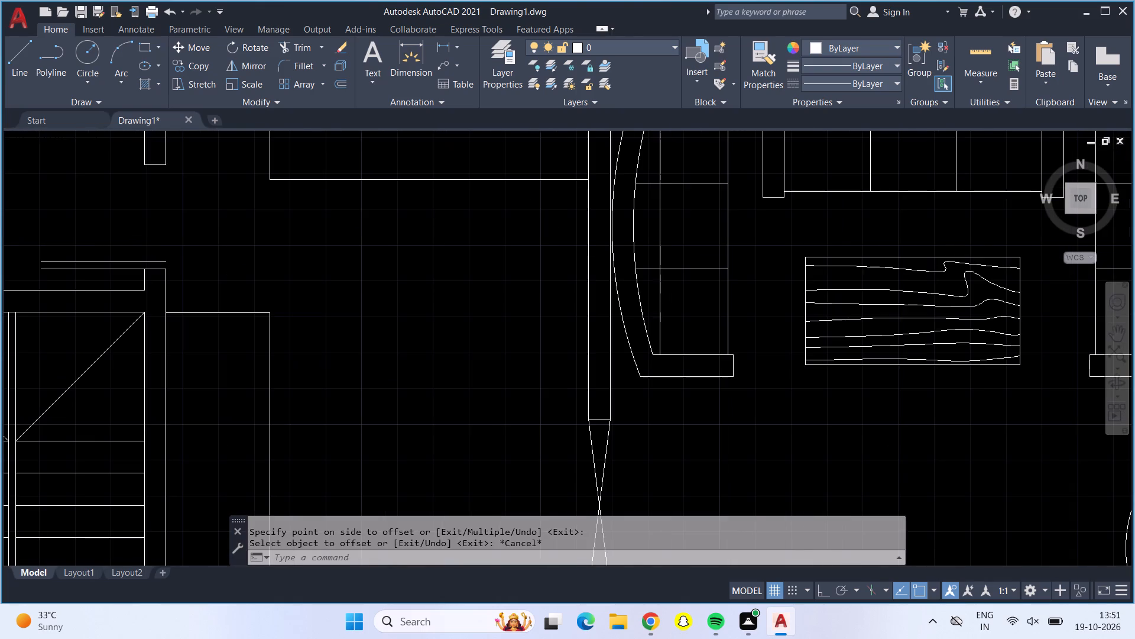
Draw a circle centred on the hinge of the door above the staircase, with its radius reaching the opposite jamb.
middle_click_drag(229, 246, 358, 298)
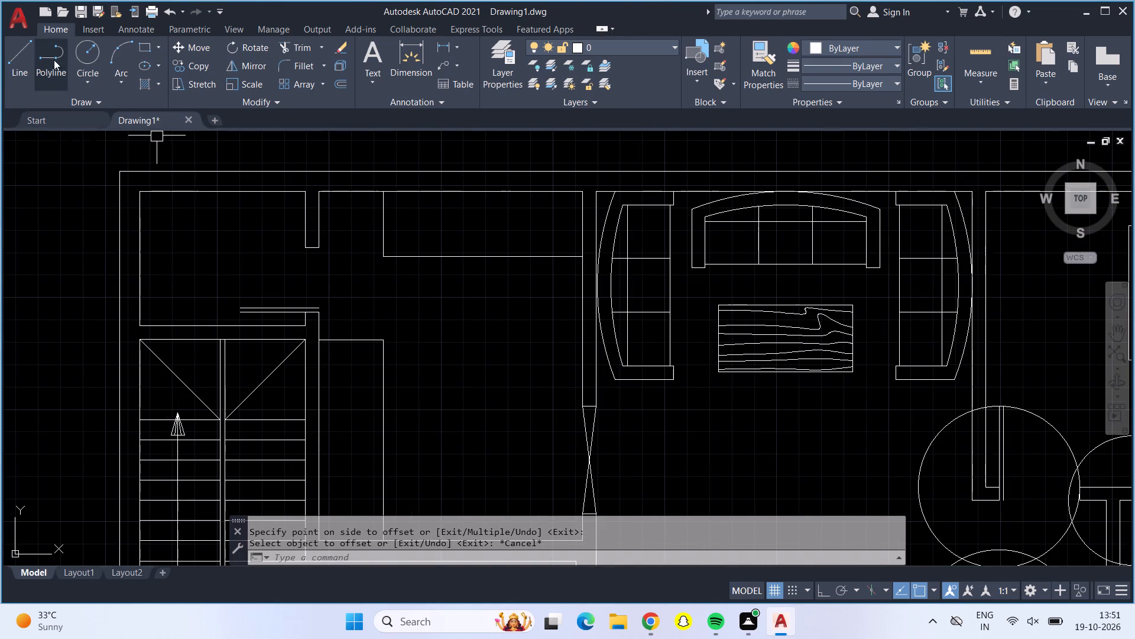
left_click(88, 47)
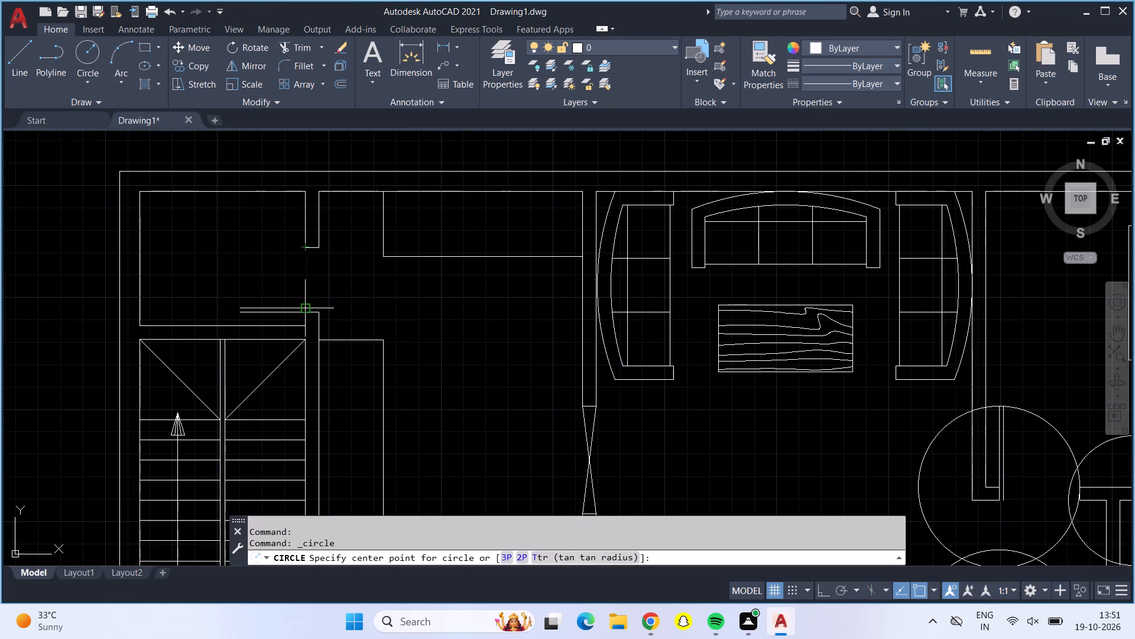
left_click(304, 311)
left_click(309, 248)
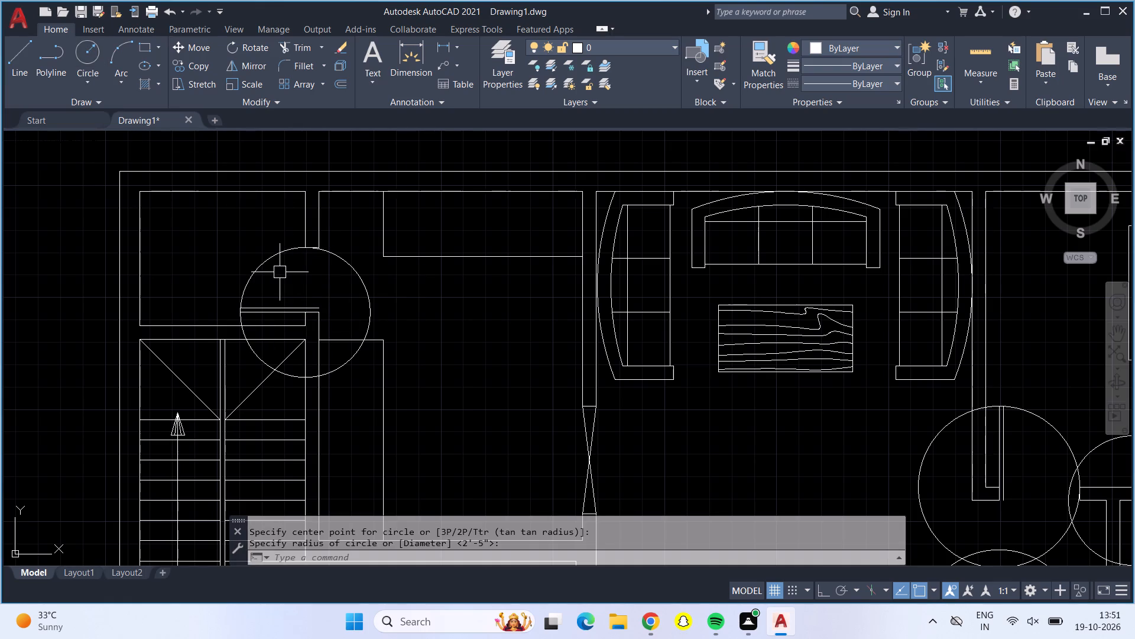
key("Return")
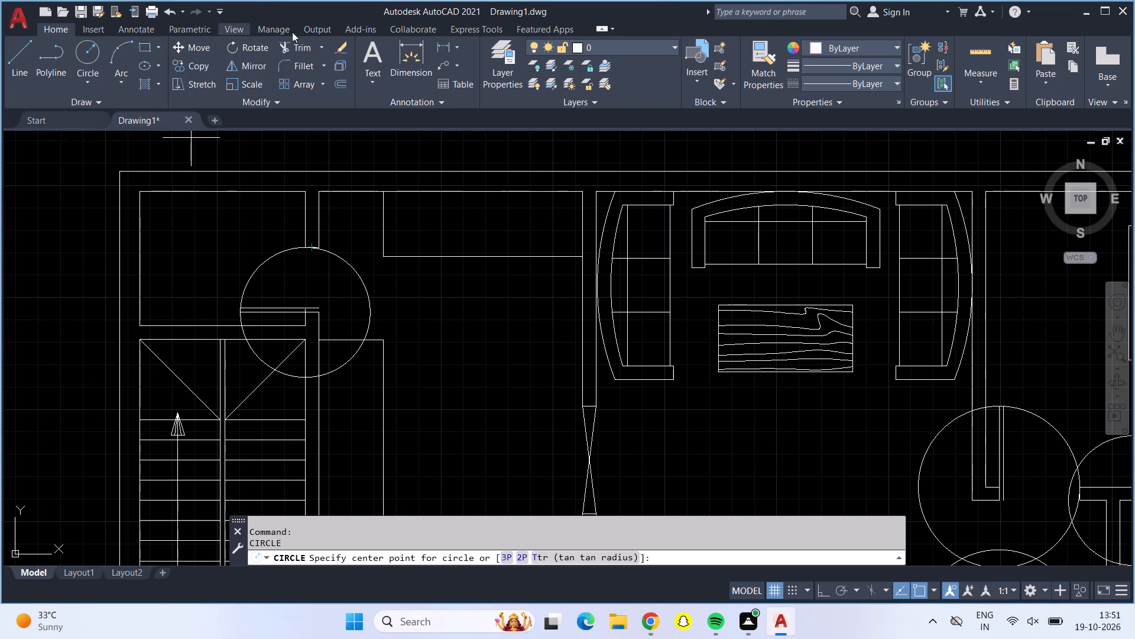
Trim the circle at the door above the staircase down to a quarter-circle swing between the leaf and the opposite jamb.
left_click(301, 49)
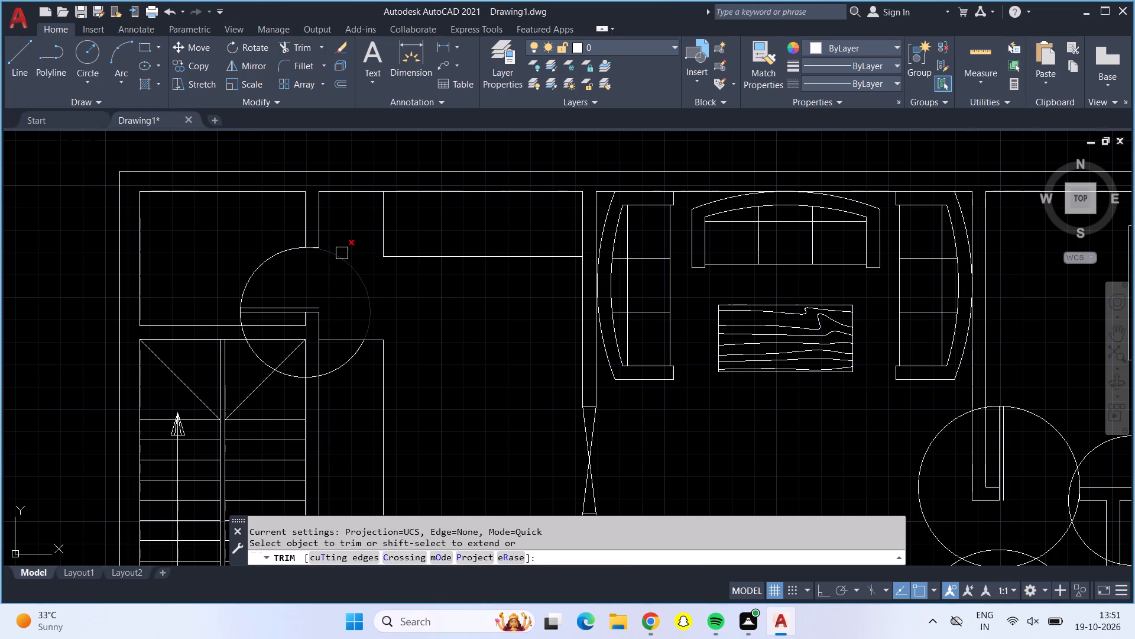
left_click(342, 253)
left_click(347, 354)
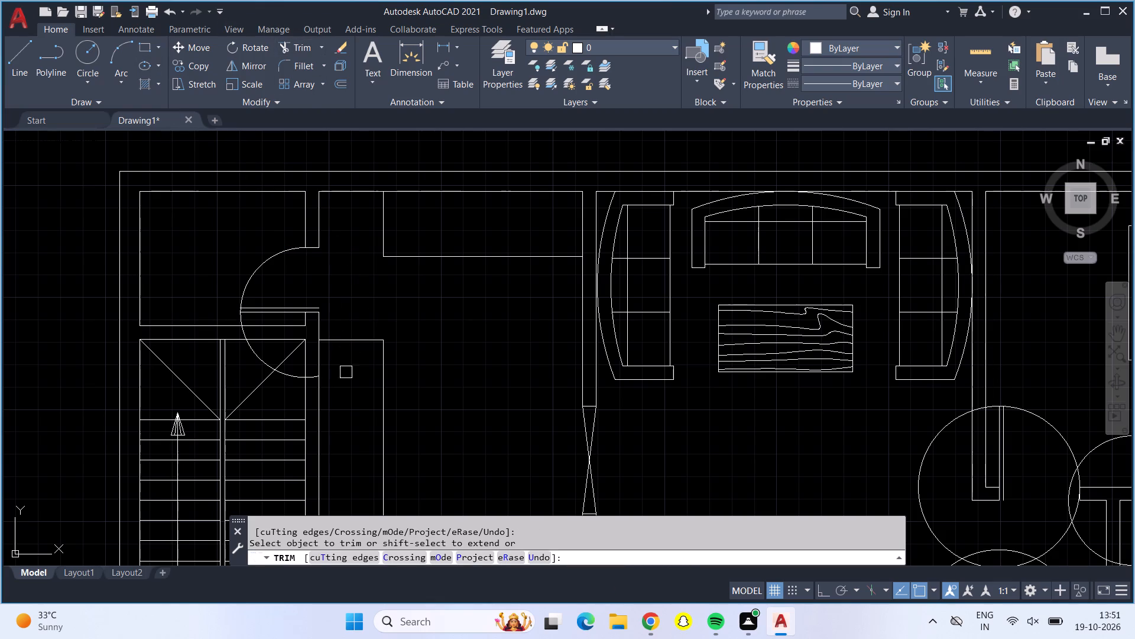
left_click(292, 372)
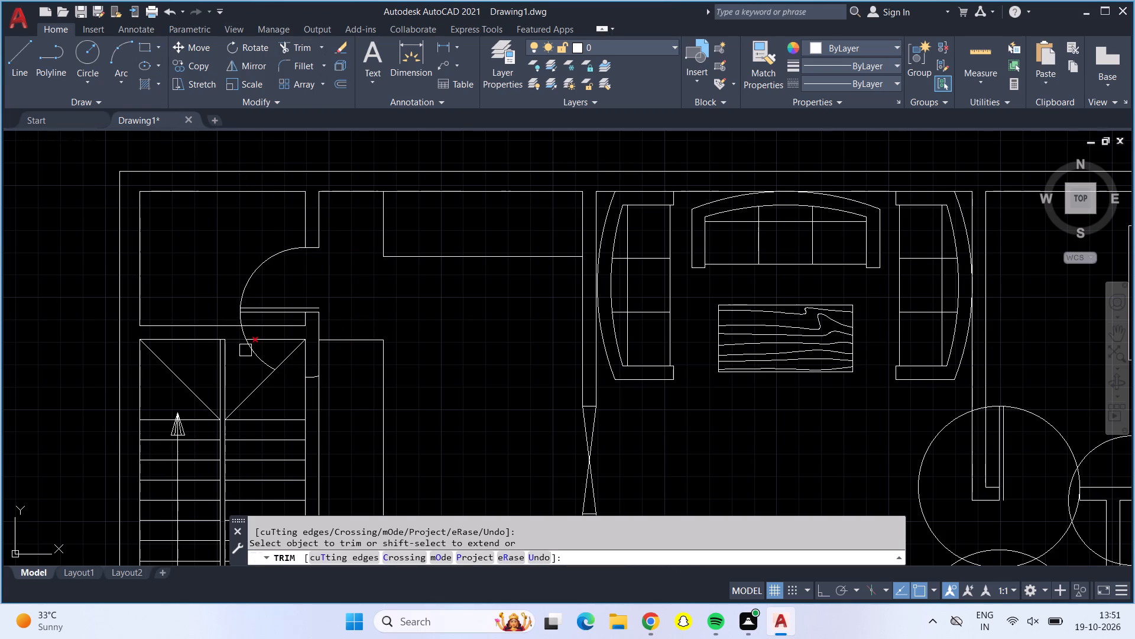
left_click(250, 354)
scroll(244, 325, "up", 3)
left_click(224, 283)
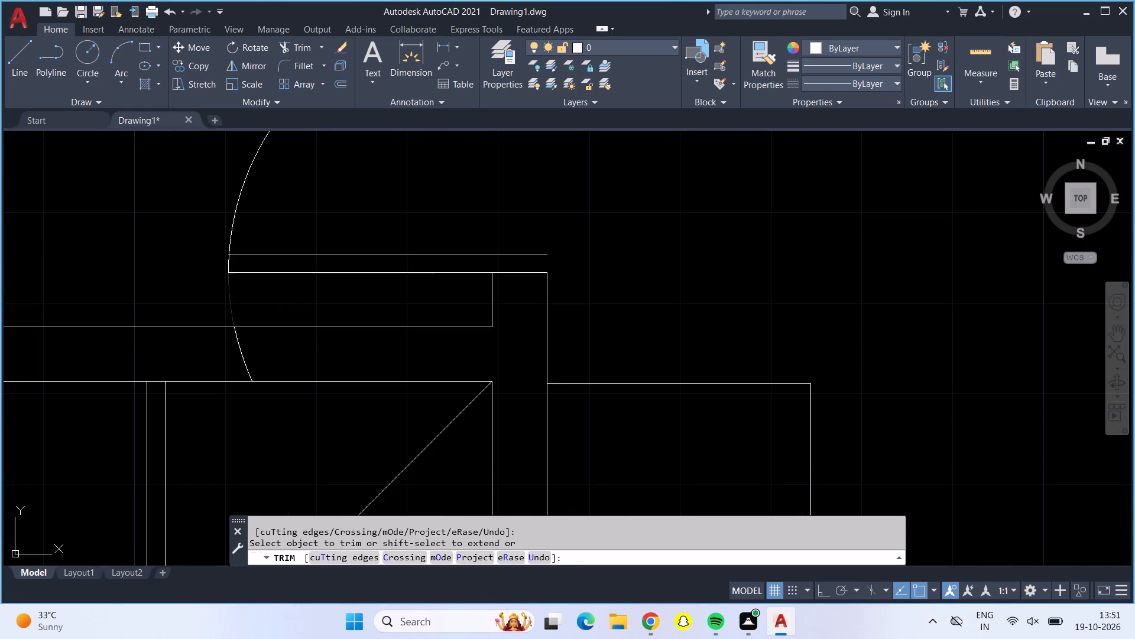
left_click(239, 346)
scroll(266, 361, "down", 2)
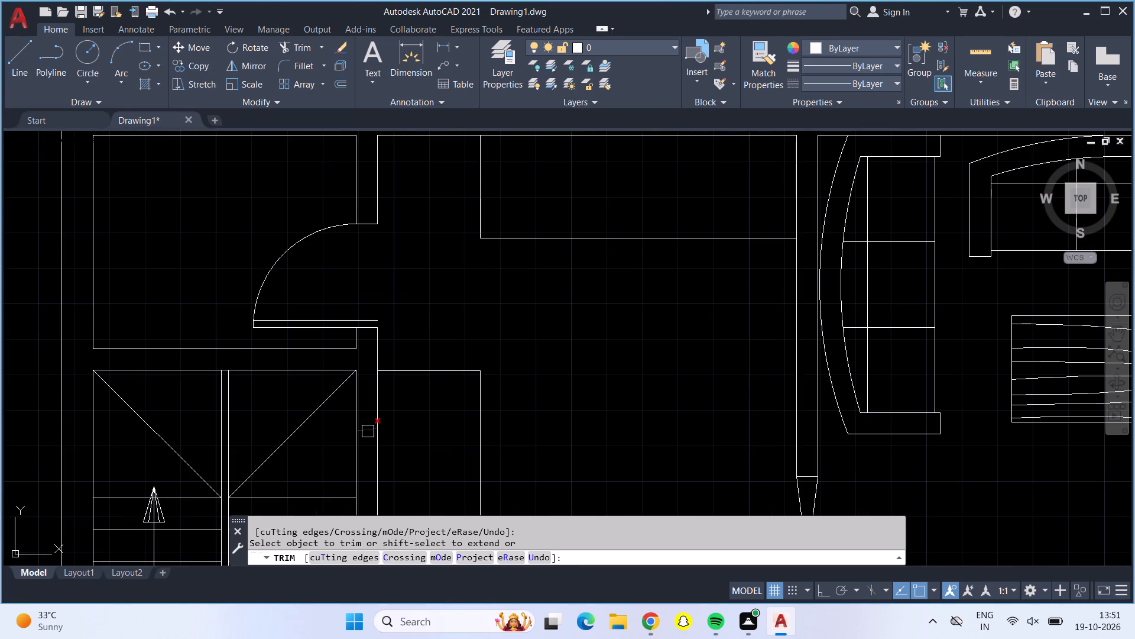
scroll(368, 431, "up", 2)
left_click(368, 431)
scroll(384, 410, "down", 3)
Trim away the unneeded outer portions of the swing circles at both east bedroom doors and the small northeast bathroom door.
middle_click_drag(633, 363, 629, 359)
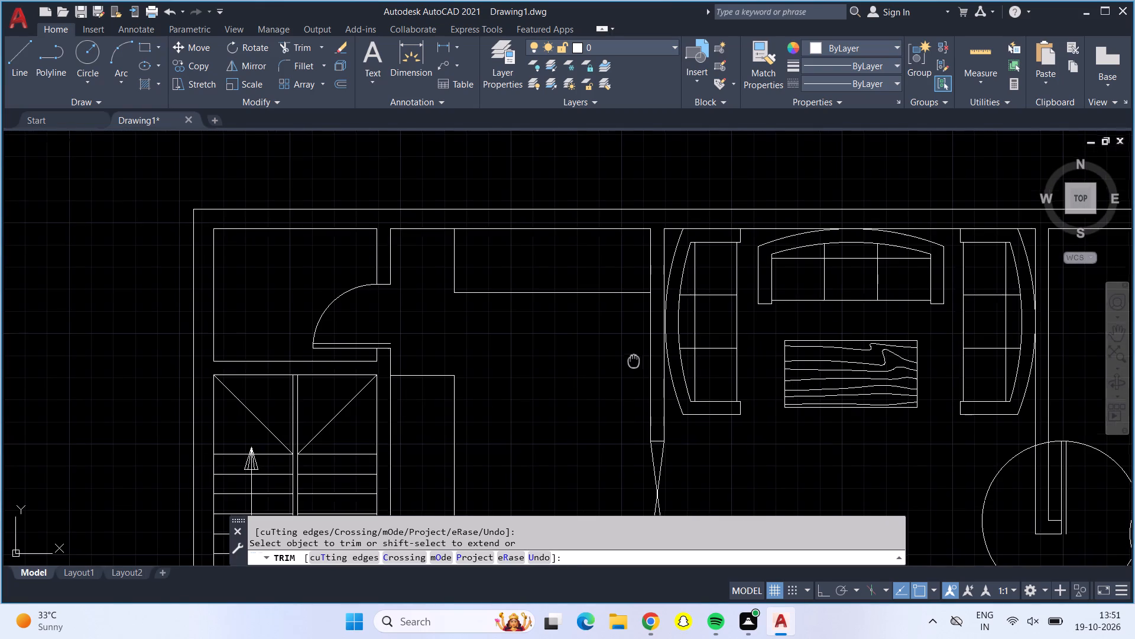
middle_click_drag(629, 359, 321, 222)
middle_click_drag(491, 344, 267, 263)
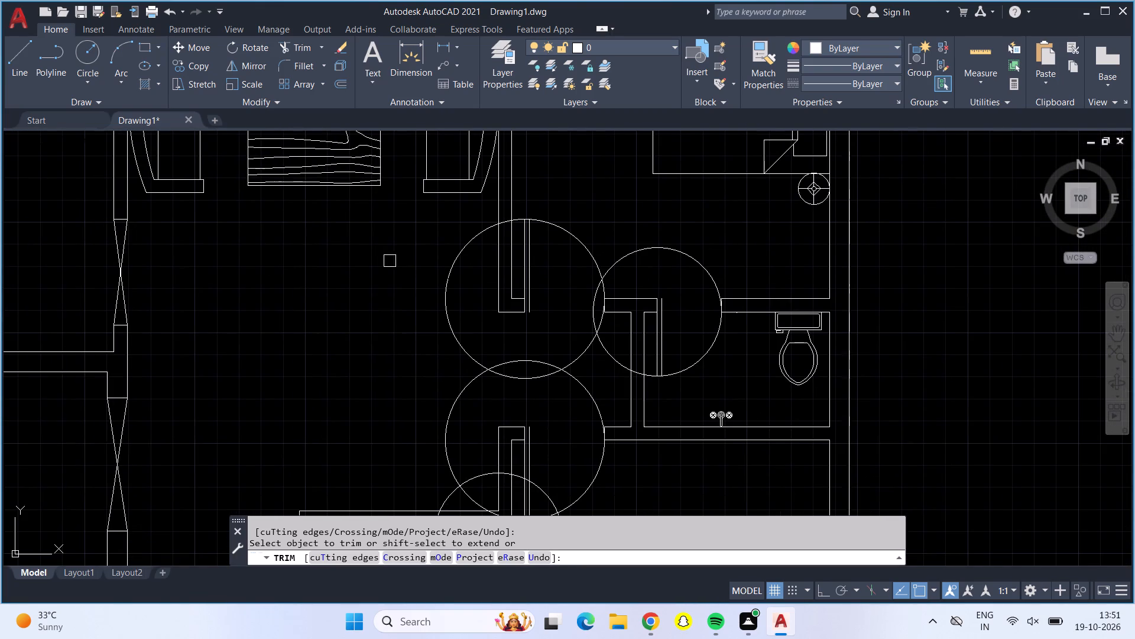
left_click(456, 260)
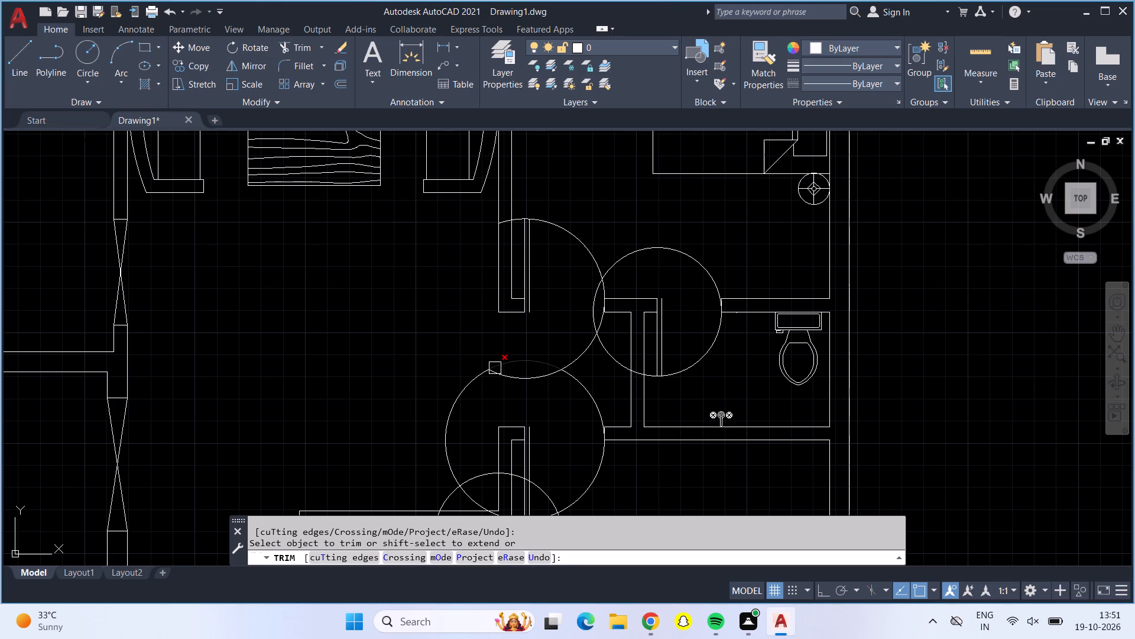
triple_click(495, 368)
left_click(495, 368)
left_click(489, 373)
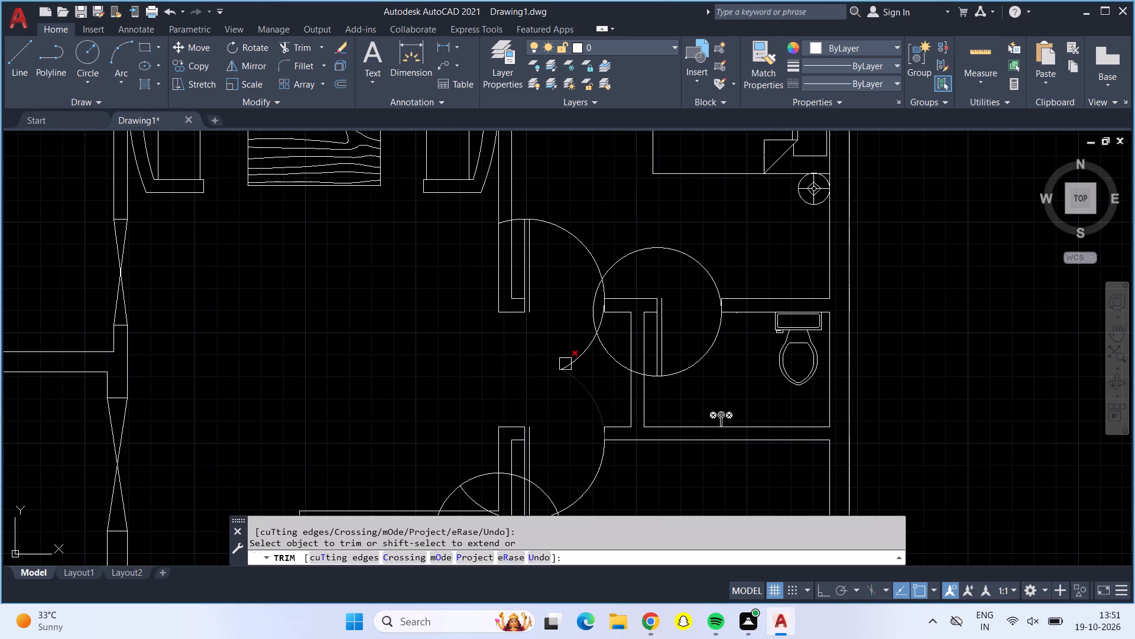
triple_click(565, 364)
left_click(570, 363)
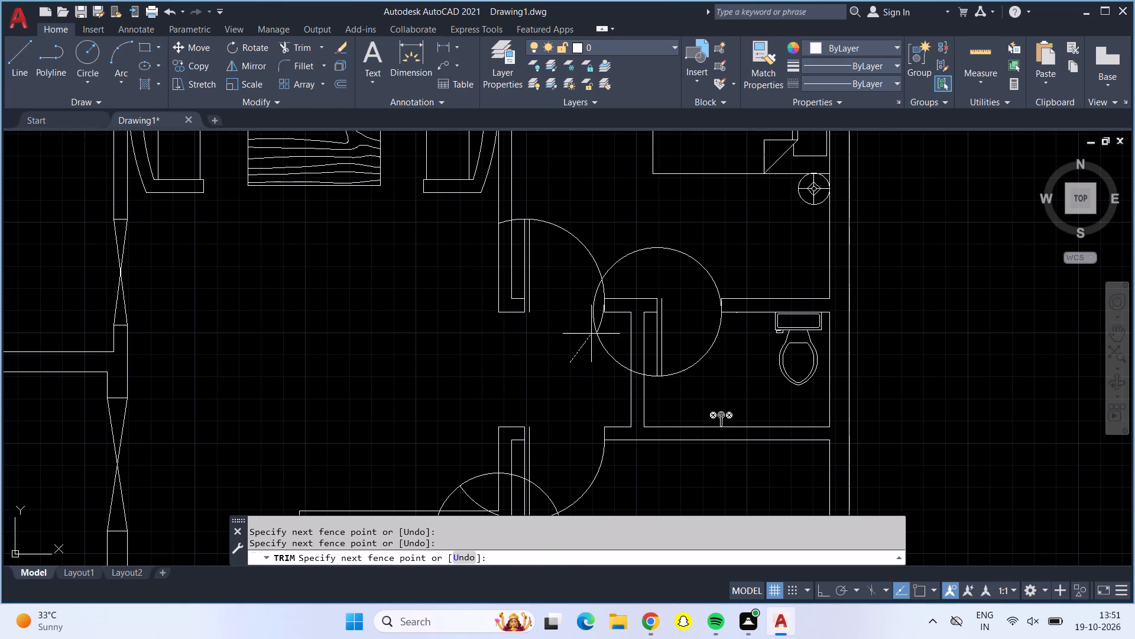
left_click(591, 334)
left_click(605, 324)
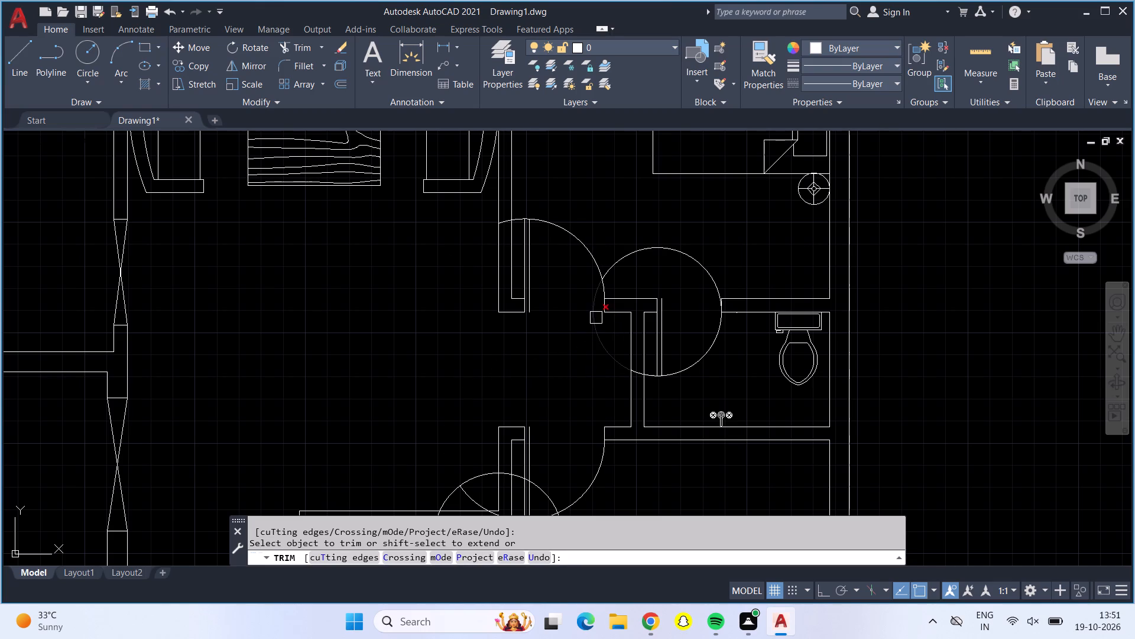
left_click(596, 318)
left_click(641, 251)
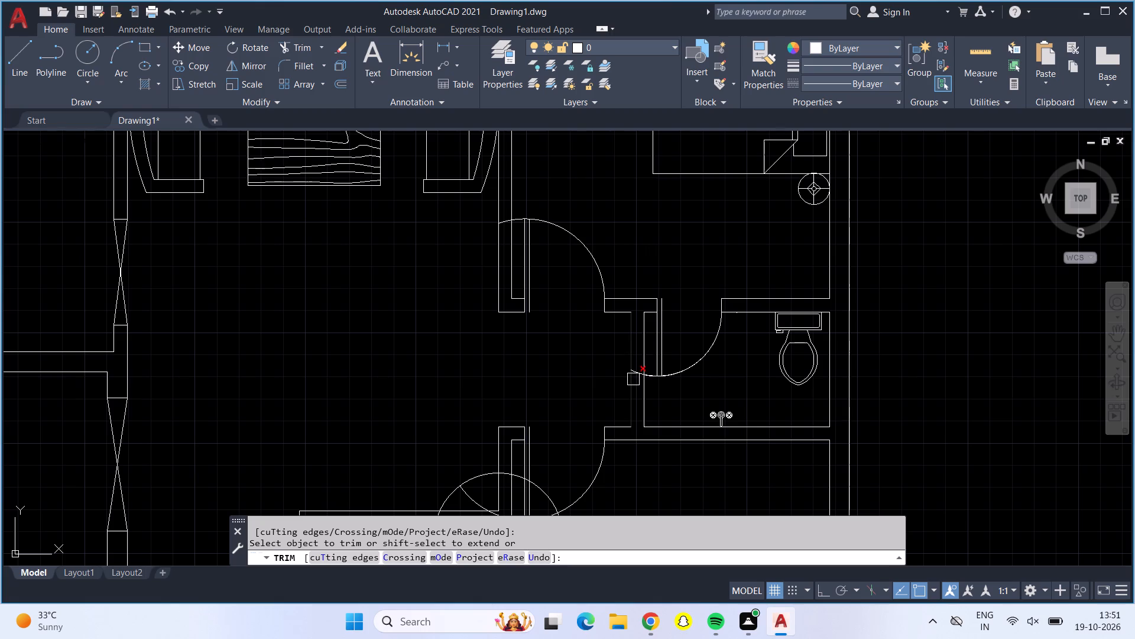
Trim the toilet door's swing circle outside the toilet, including the arc pieces crossing the wall and the adjacent bedroom door leaf.
middle_click_drag(559, 405, 518, 258)
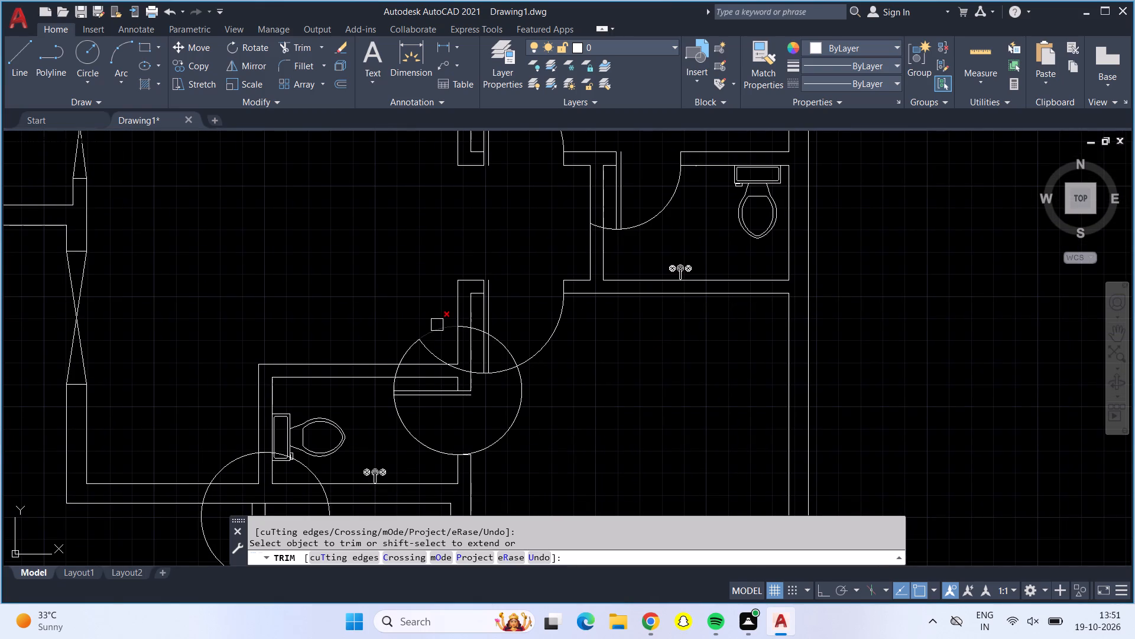
left_click(437, 325)
triple_click(416, 340)
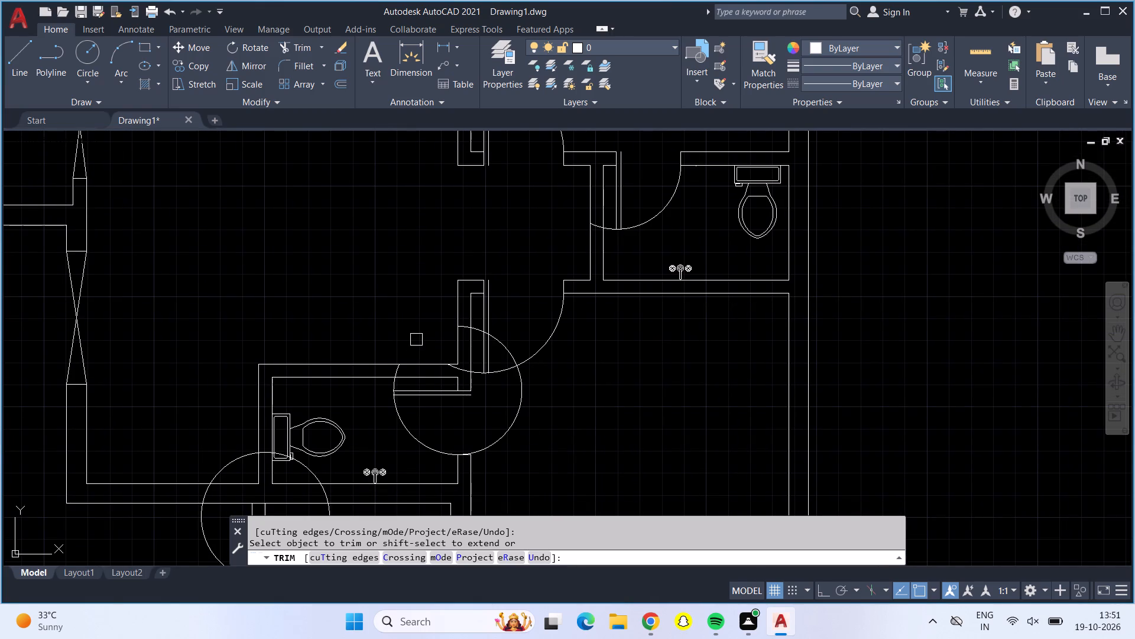
left_click(416, 340)
left_click(420, 353)
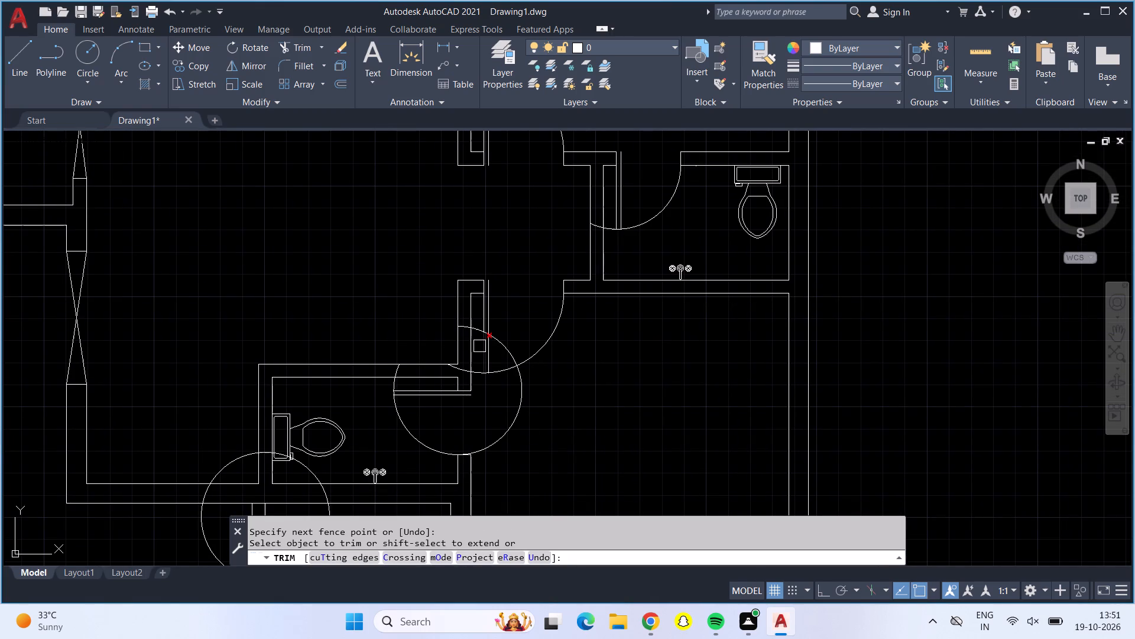
left_click(515, 408)
left_click(502, 340)
scroll(459, 322, "up", 4)
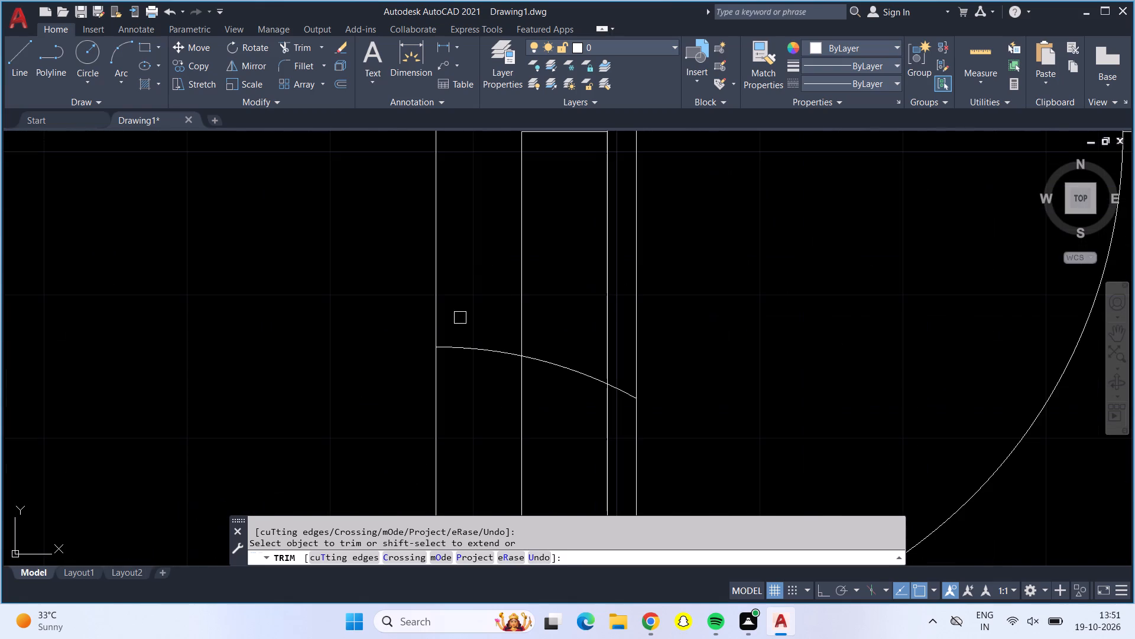
left_click(469, 348)
left_click(556, 363)
left_click(621, 391)
Trim the leftover arc pieces crossing the walls beside the southeast bedroom door and the toilet door.
scroll(621, 391, "down", 3)
middle_click_drag(445, 381, 442, 255)
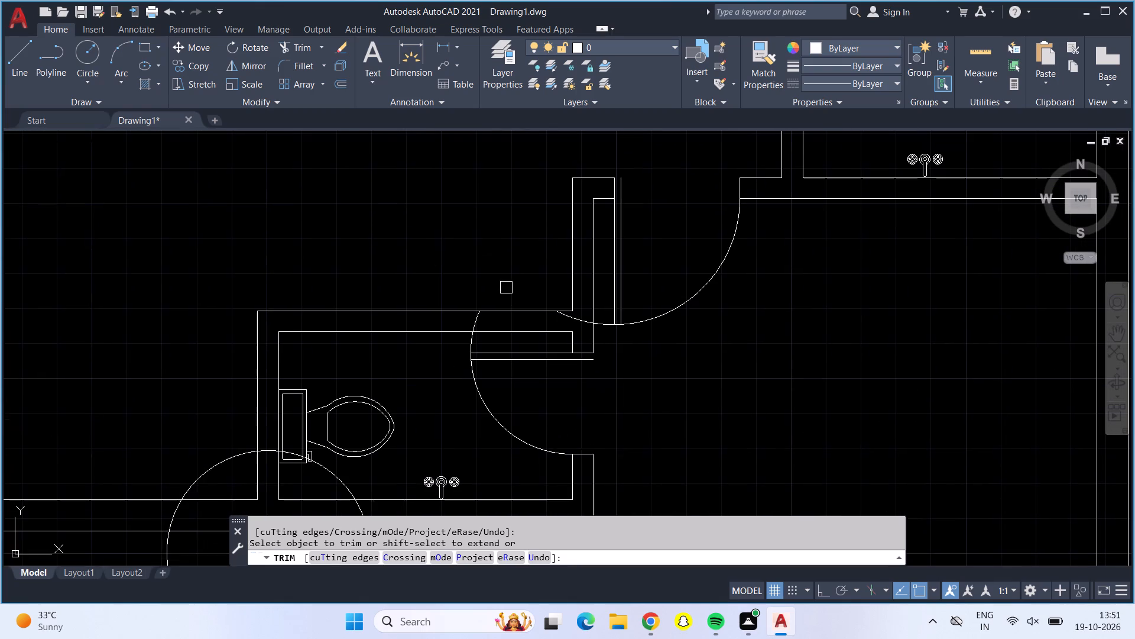
left_click(575, 321)
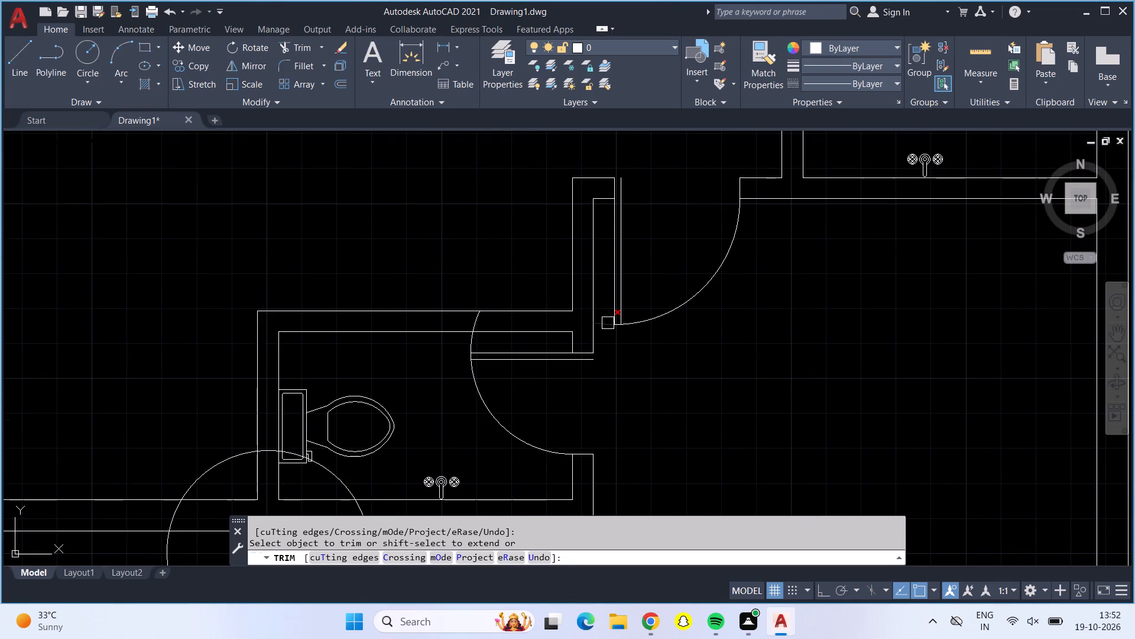
left_click(608, 323)
left_click(471, 318)
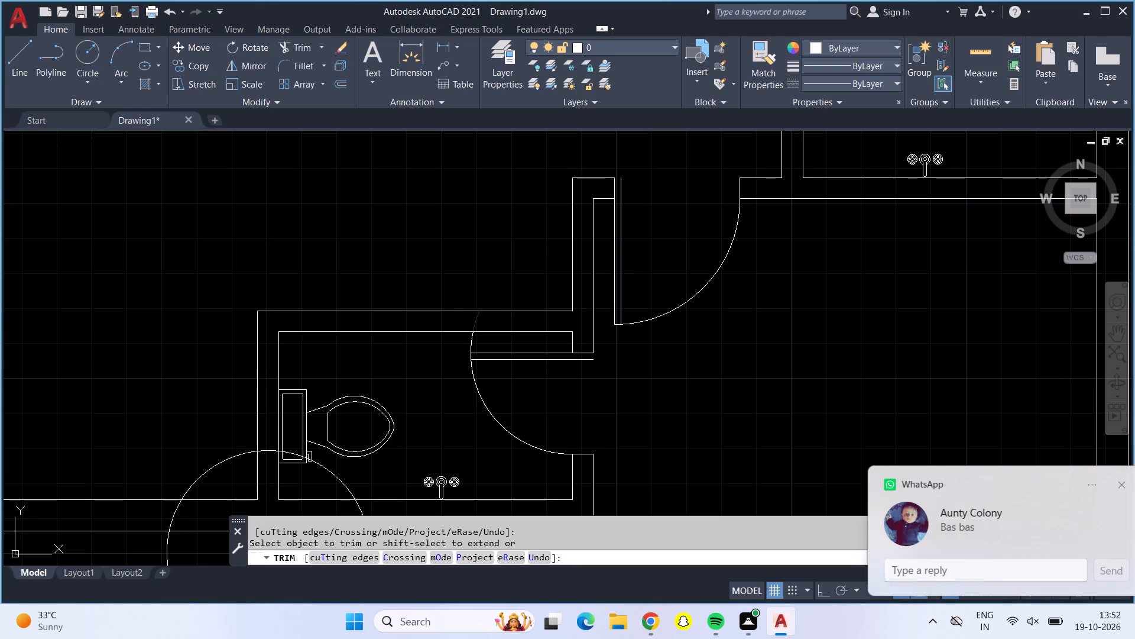
left_click(471, 336)
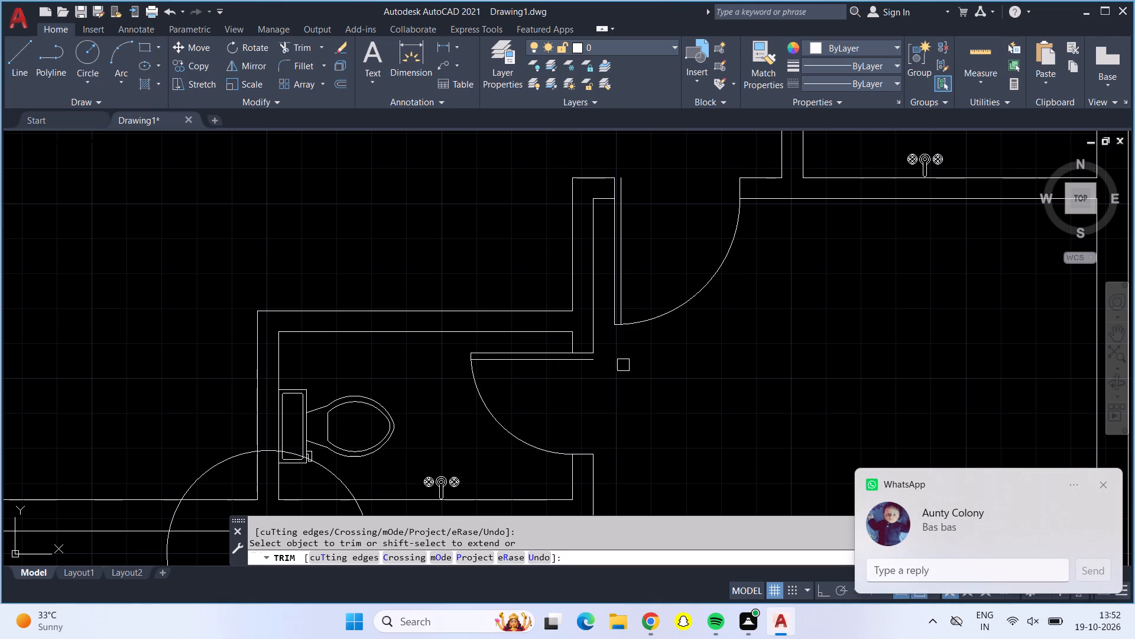
Trim the leftover arc pieces crossing the walls behind the northeast bathroom and northeast bedroom door leaves.
middle_click_drag(625, 365, 623, 434)
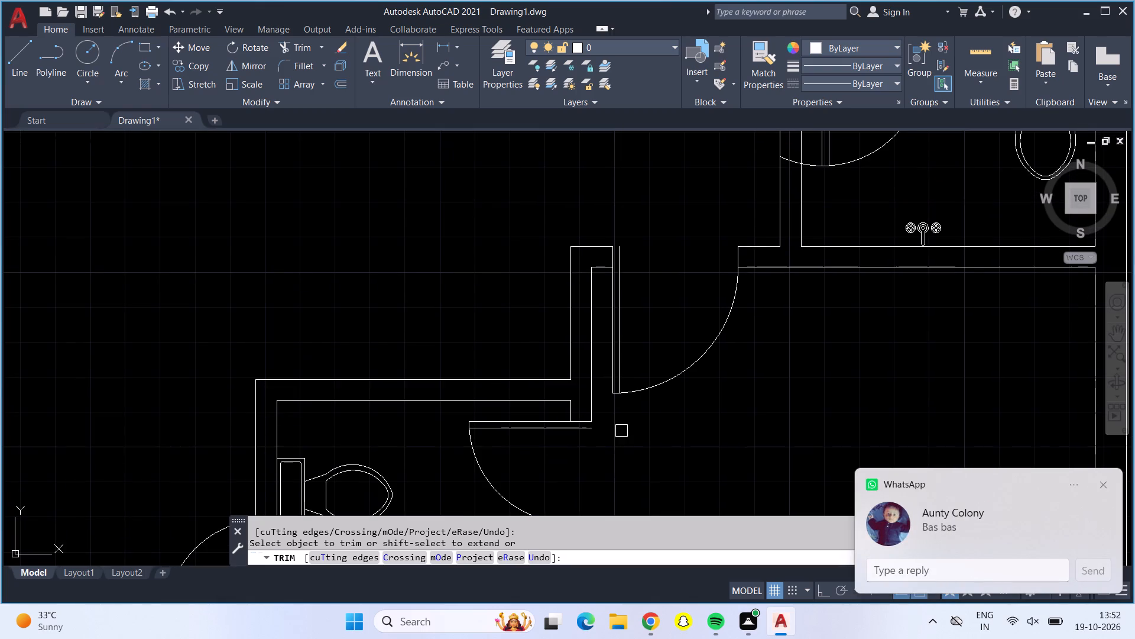
scroll(622, 287, "down", 1)
middle_click_drag(649, 225, 634, 327)
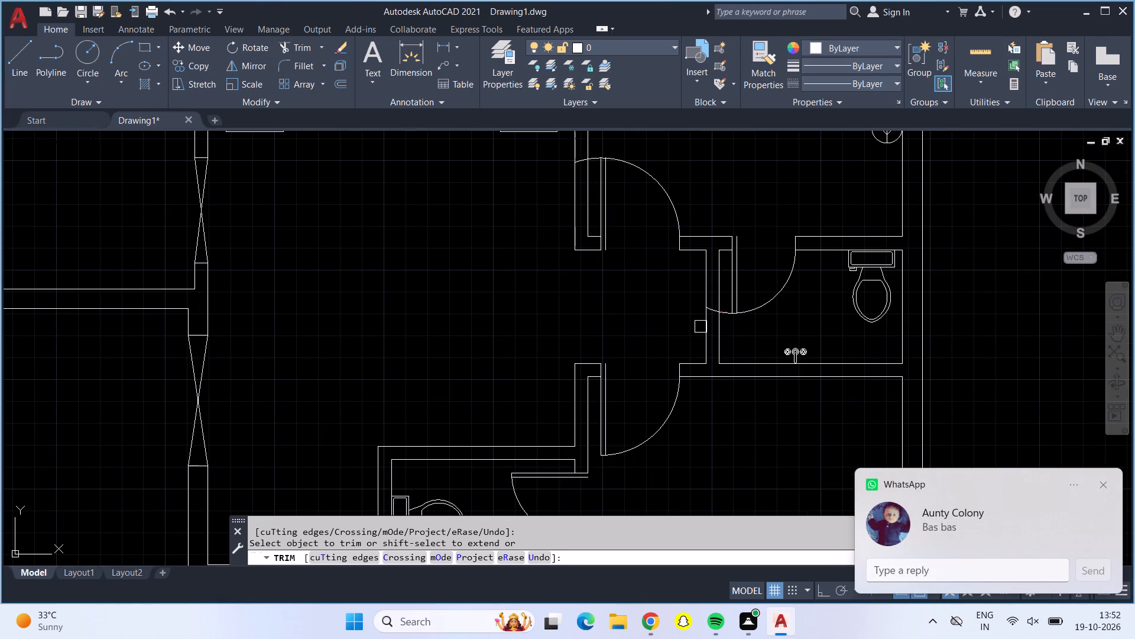
left_click(715, 312)
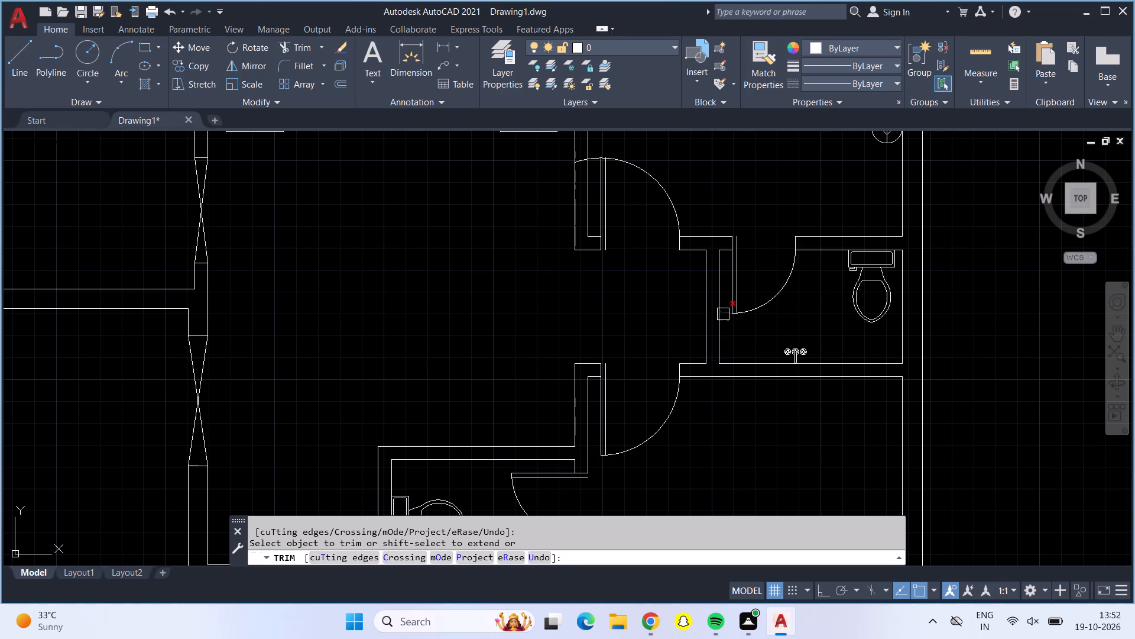
left_click(724, 315)
scroll(586, 153, "up", 3)
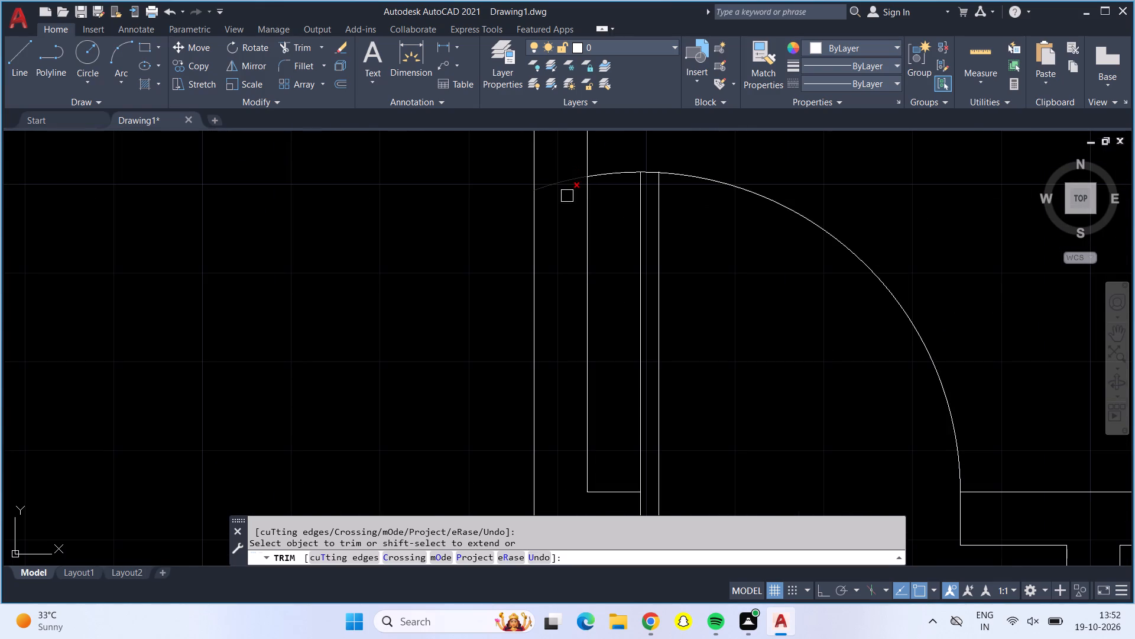
left_click_drag(567, 196, 567, 202)
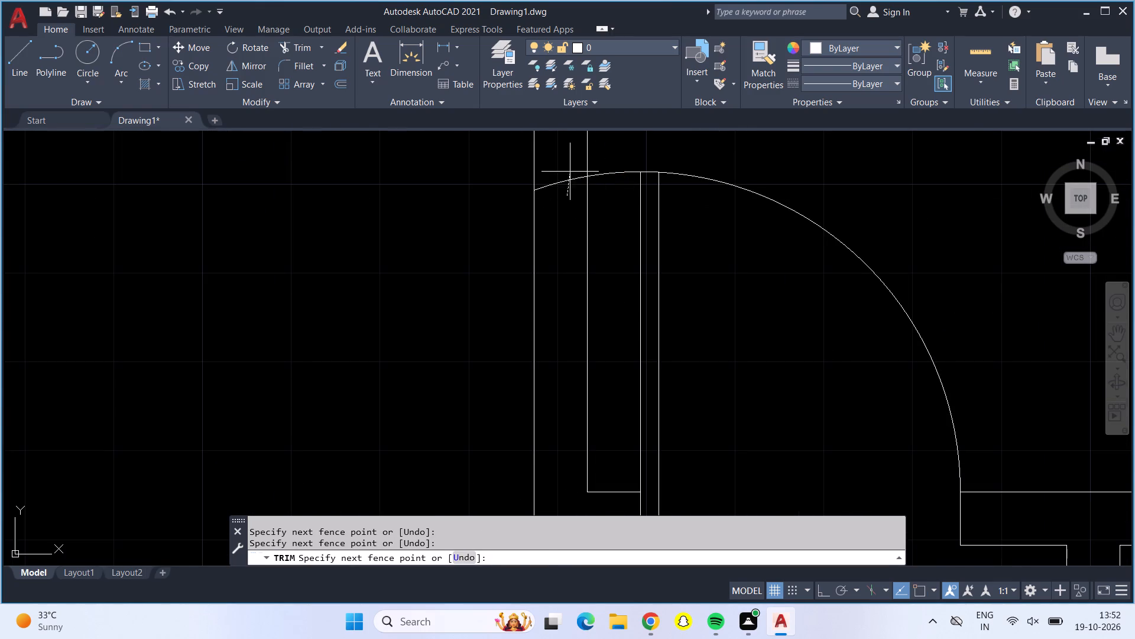
left_click(570, 172)
left_click(627, 178)
Trim away the western part of the swing circle at the small south room's door.
scroll(634, 176, "down", 5)
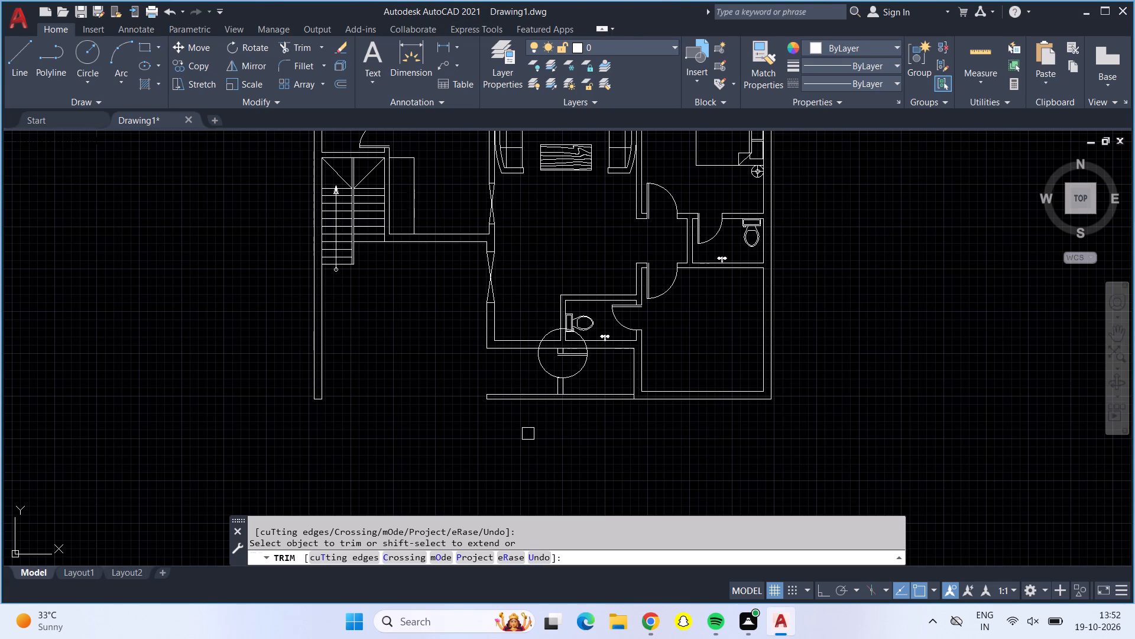
scroll(546, 397, "up", 2)
left_click(549, 255)
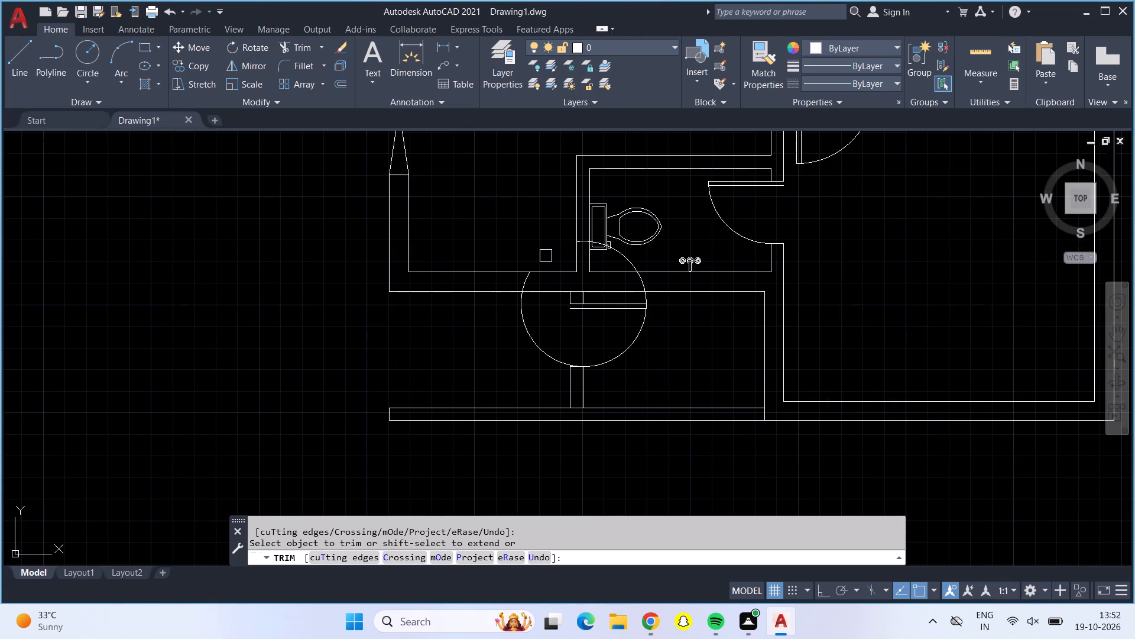
left_click(517, 283)
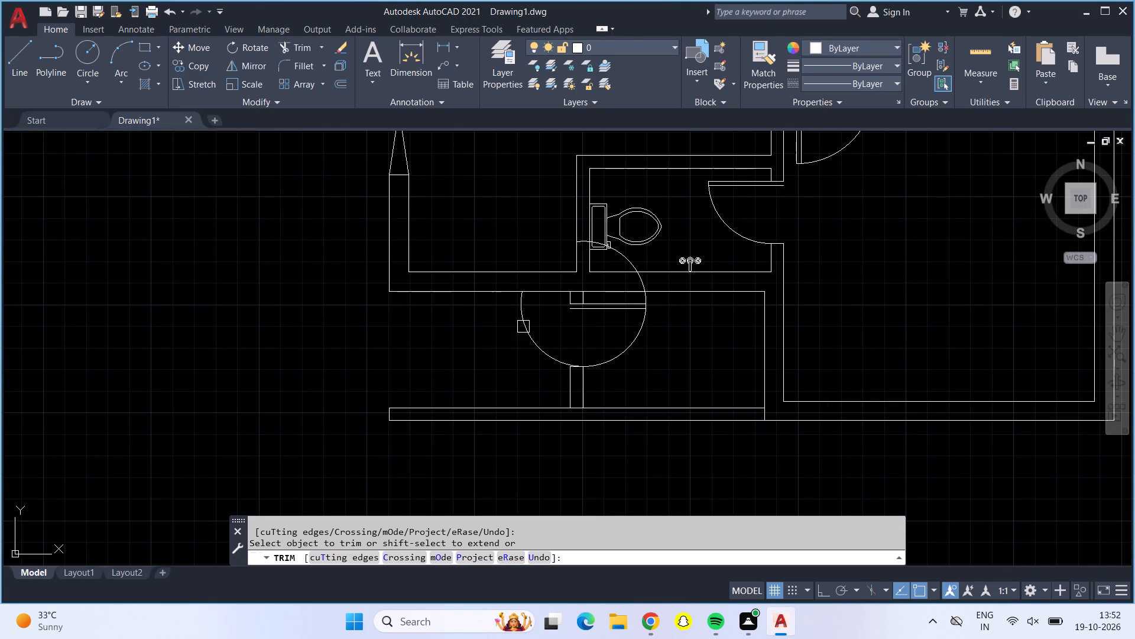
left_click(523, 328)
Trim the rest of that swing circle's arc across the toilet wall, the WC fixture, the toilet floor and the wall below.
scroll(585, 244, "up", 4)
left_click(598, 221)
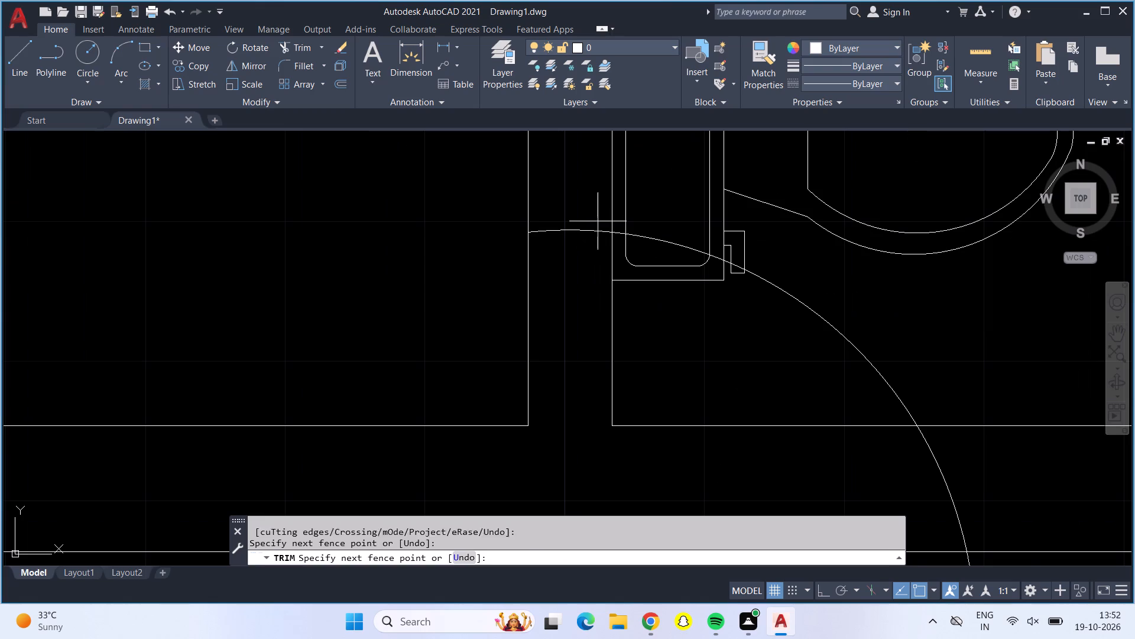
left_click(577, 259)
left_click(651, 238)
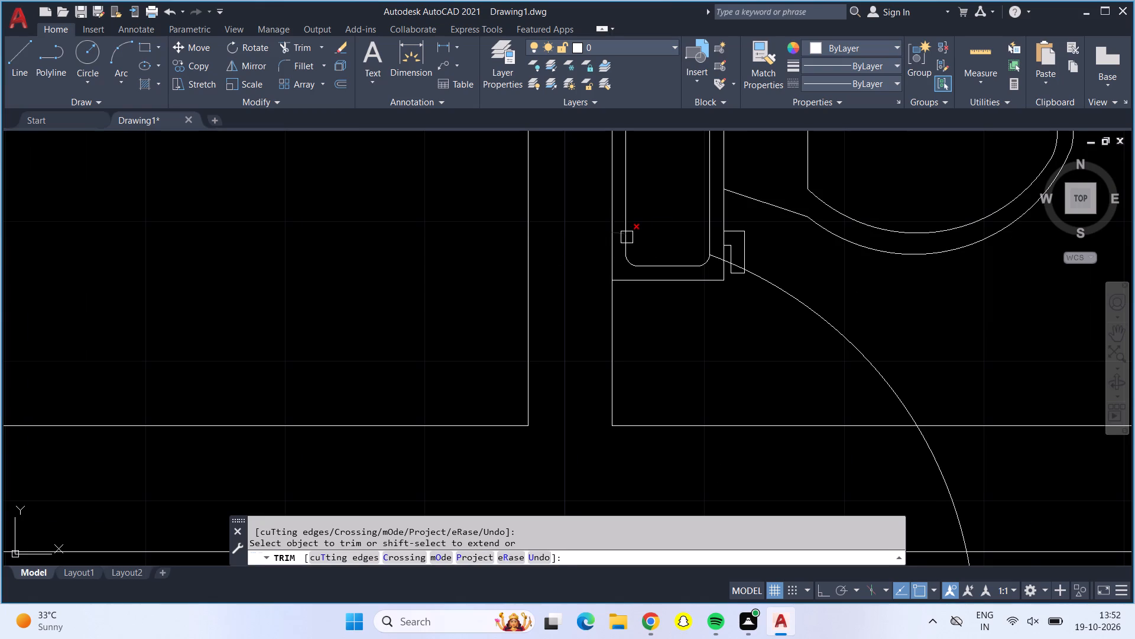
left_click(627, 237)
left_click(712, 252)
left_click(740, 264)
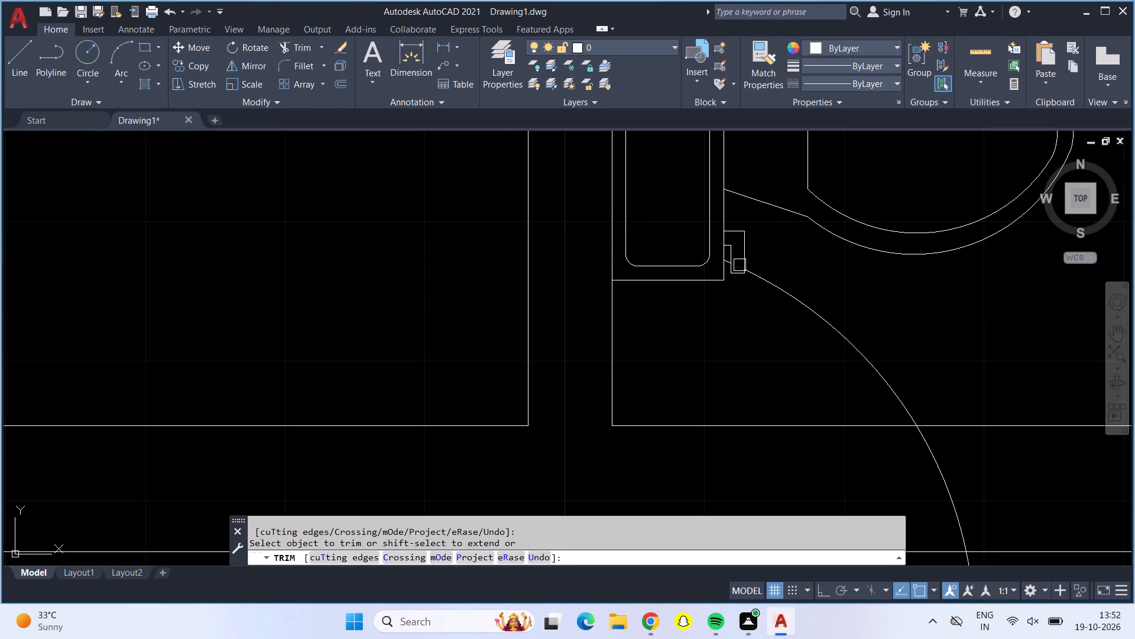
left_click(731, 261)
left_click(766, 269)
left_click(750, 293)
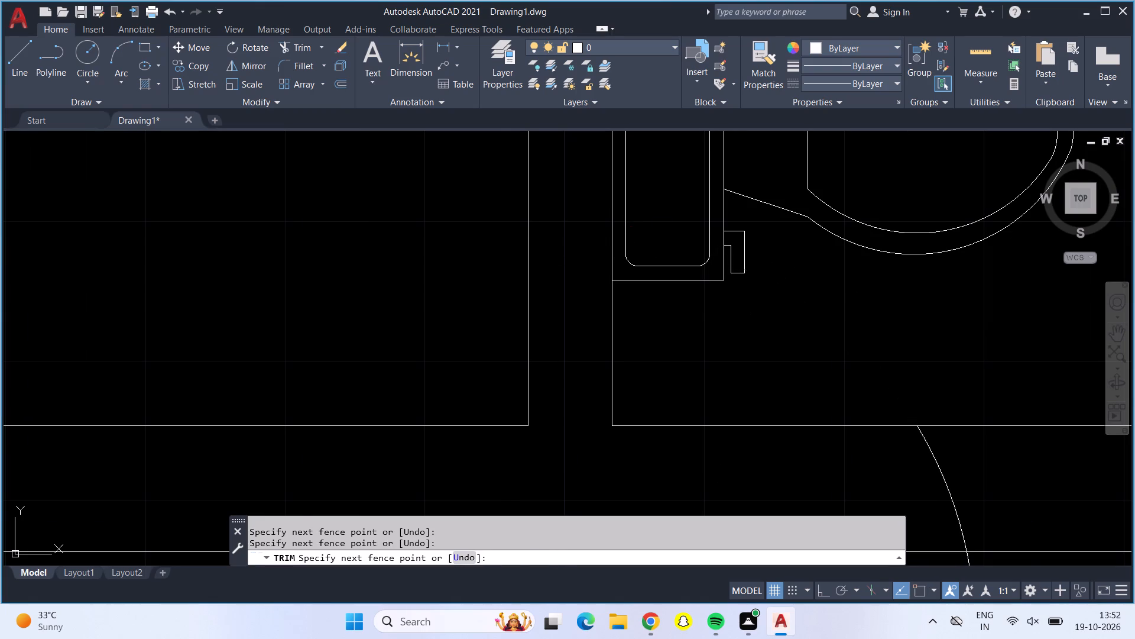
left_click(944, 469)
Trim the short arc piece between the wall and the small south room's door leaf, and end the Trim command.
scroll(938, 467, "down", 3)
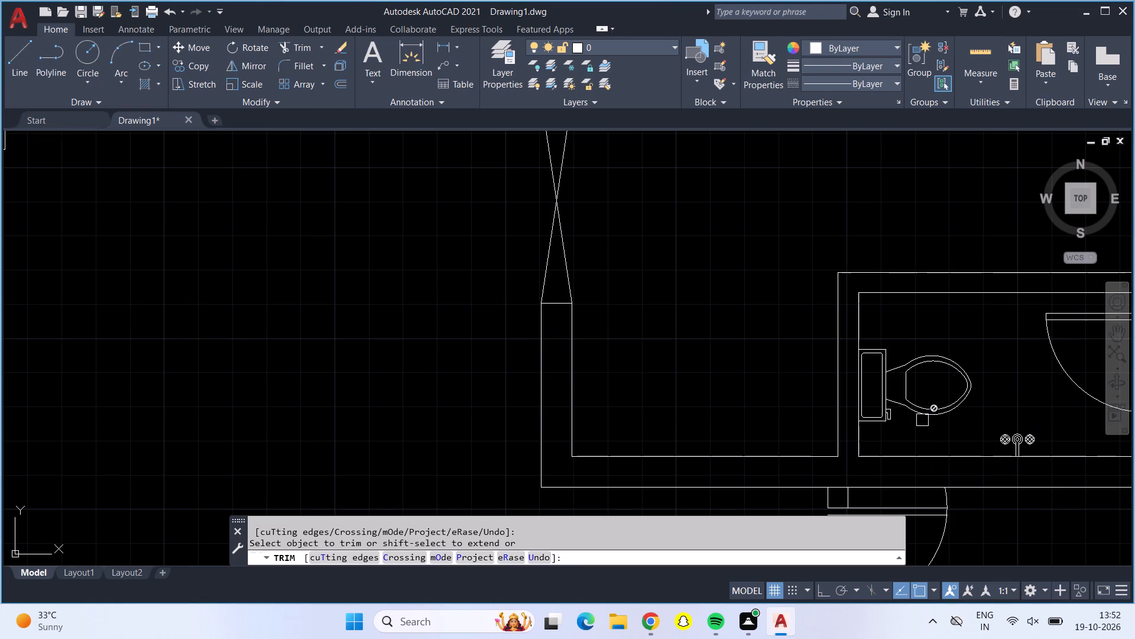
middle_click_drag(907, 440, 821, 328)
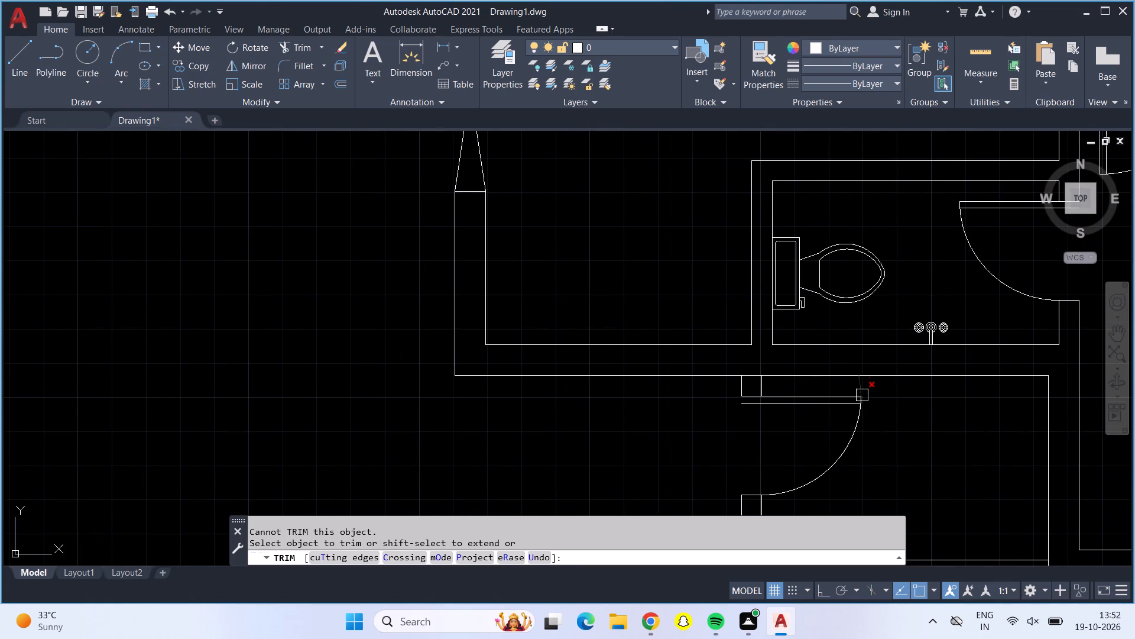
scroll(862, 389, "up", 3)
left_click_drag(861, 387, 834, 375)
left_click(824, 374)
scroll(824, 373, "down", 2)
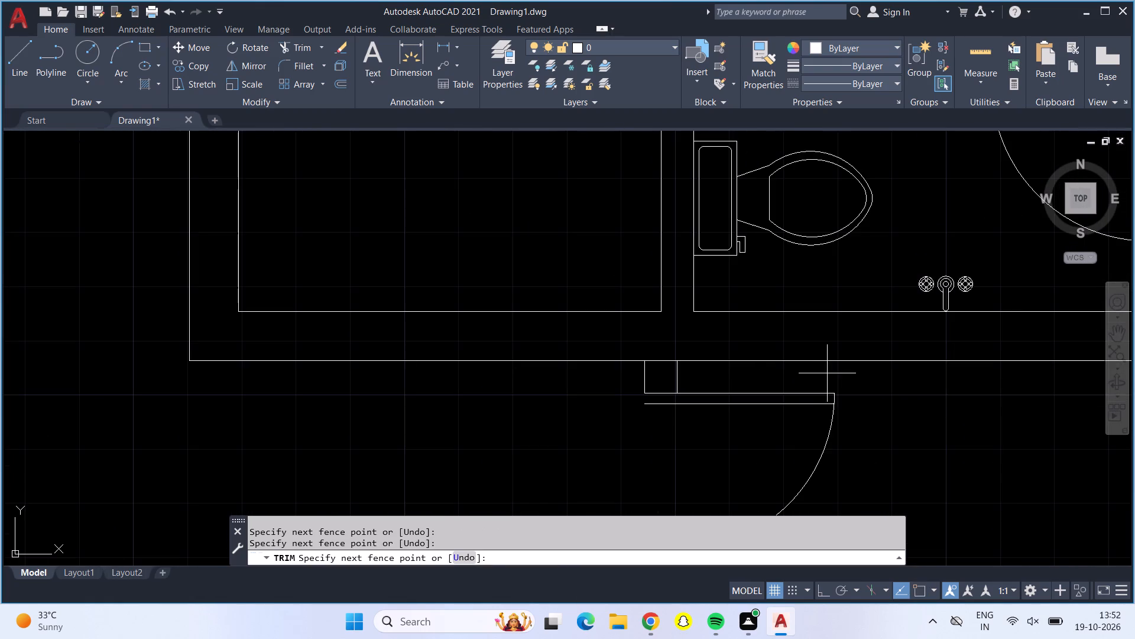
scroll(809, 406, "down", 2)
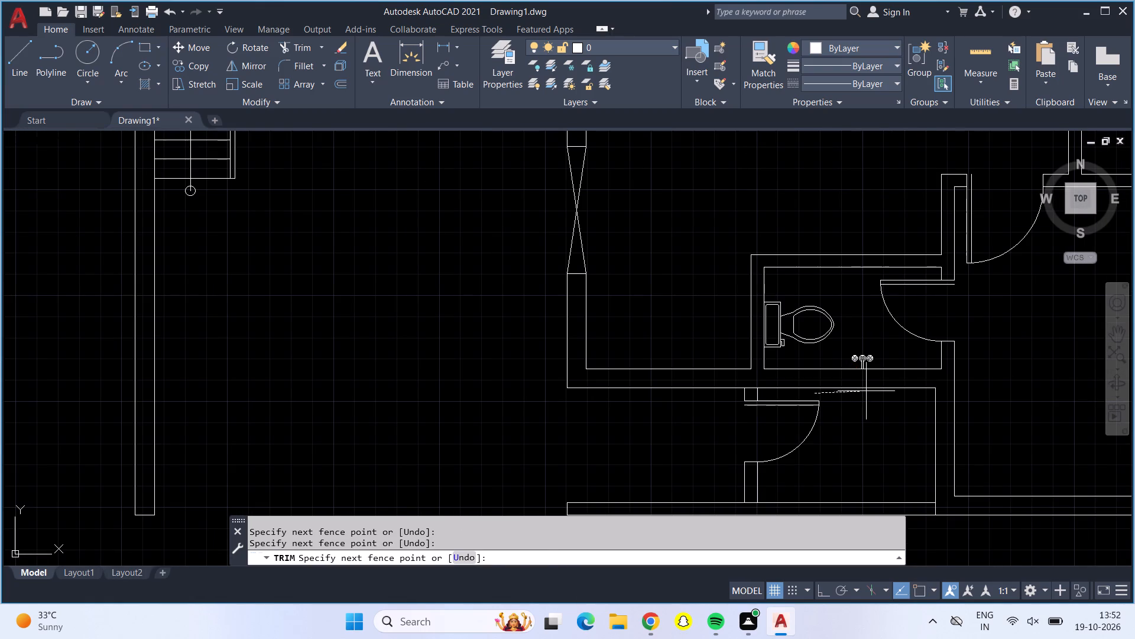
left_click(866, 391)
scroll(706, 403, "down", 2)
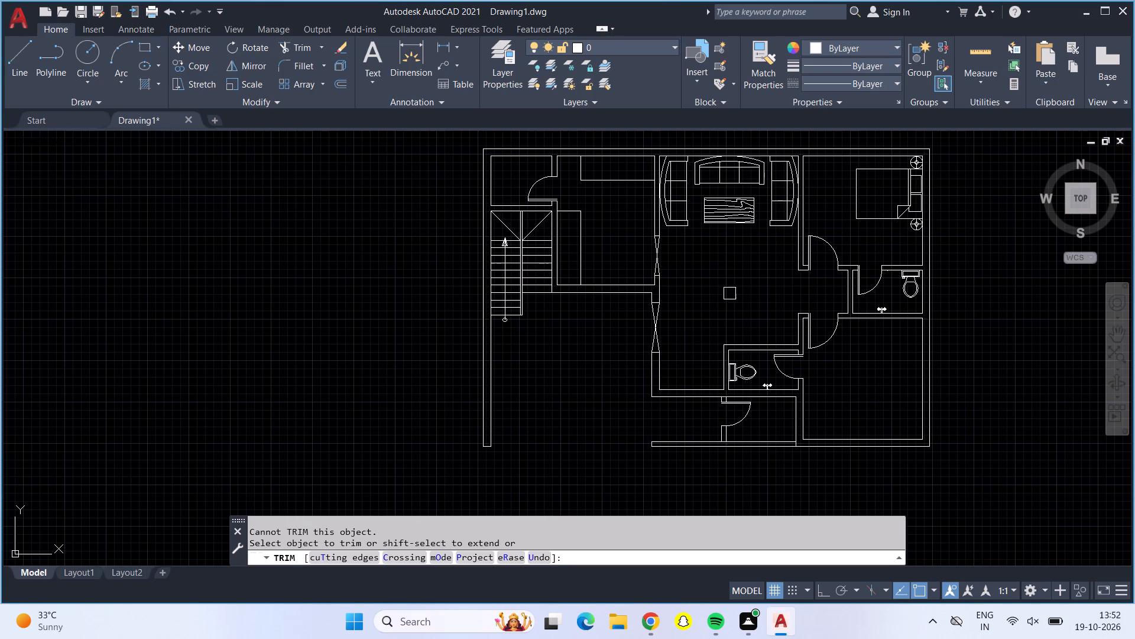
scroll(607, 248, "up", 1)
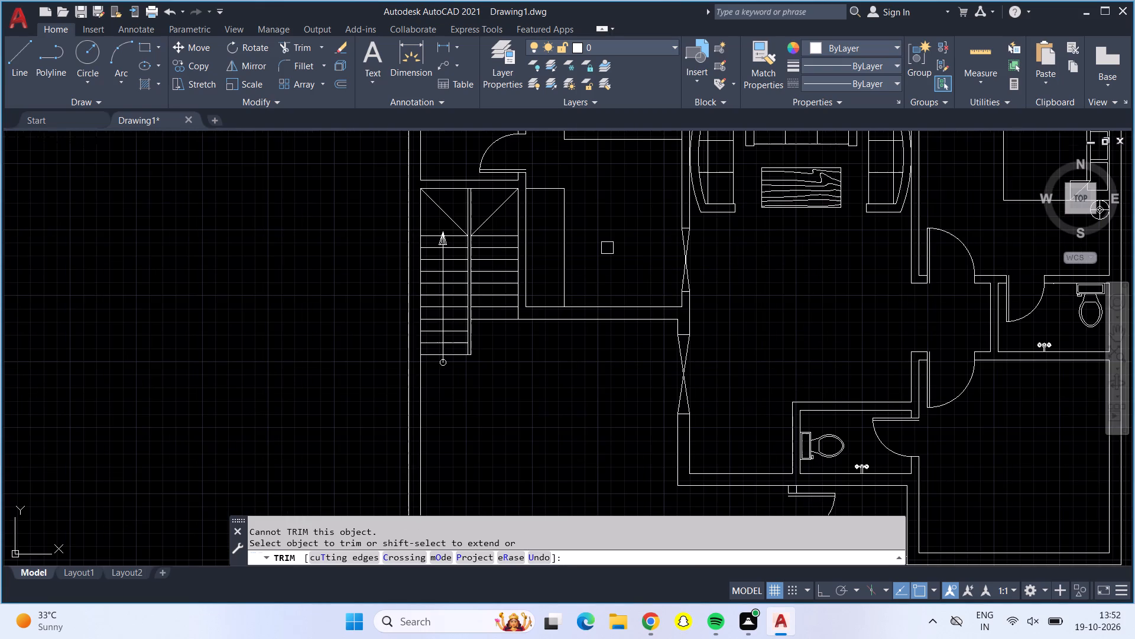
scroll(614, 244, "down", 1)
middle_click_drag(614, 244, 622, 282)
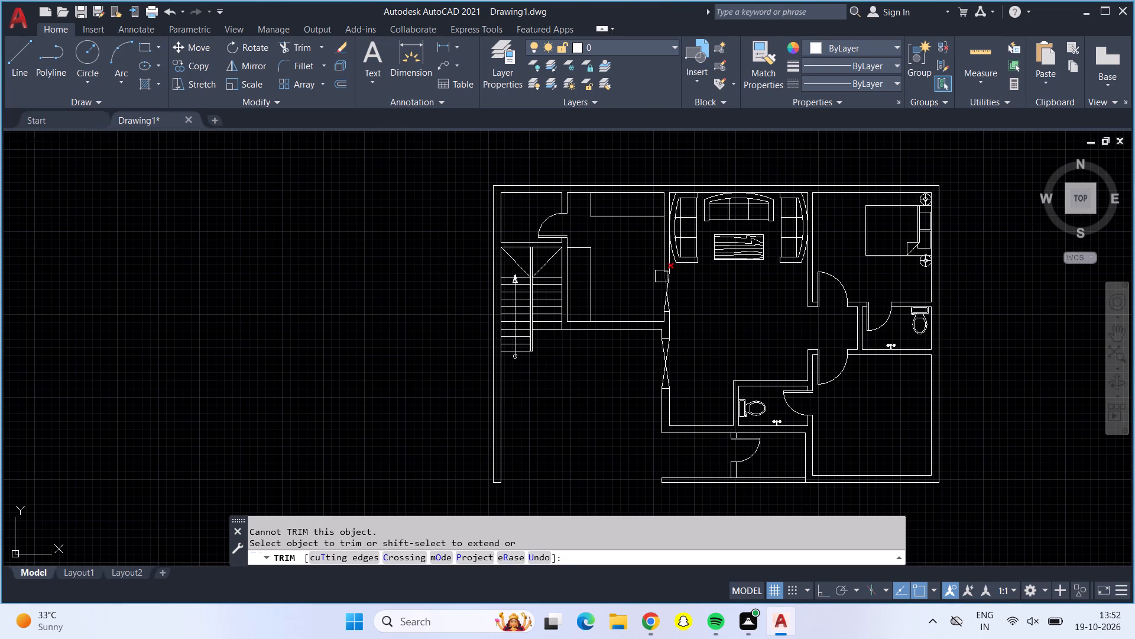
key("Escape")
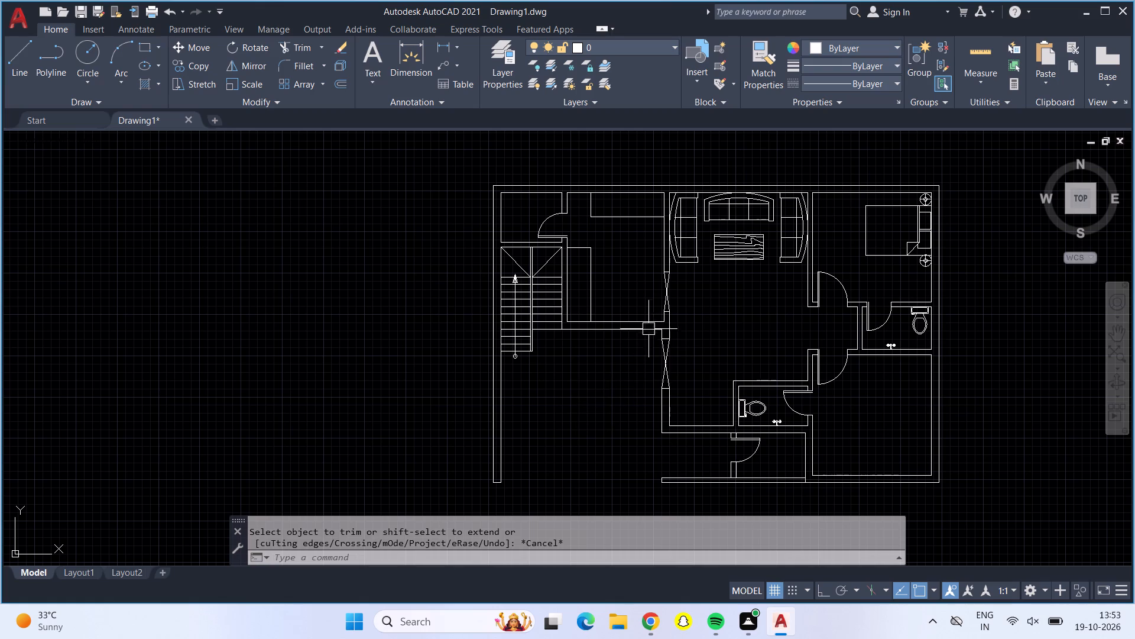
Copy the northeast bedroom's bed and both round side tables to the east wall of the southeast bedroom.
scroll(650, 342, "up", 1)
scroll(757, 376, "down", 1)
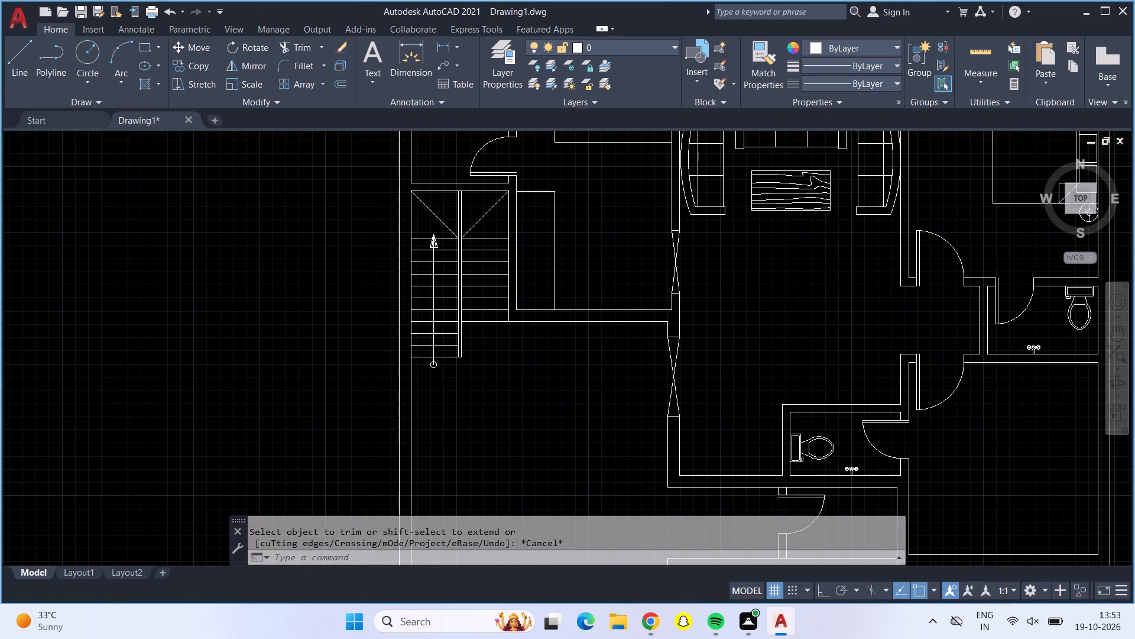
middle_click_drag(758, 375, 663, 293)
middle_click_drag(681, 280, 654, 311)
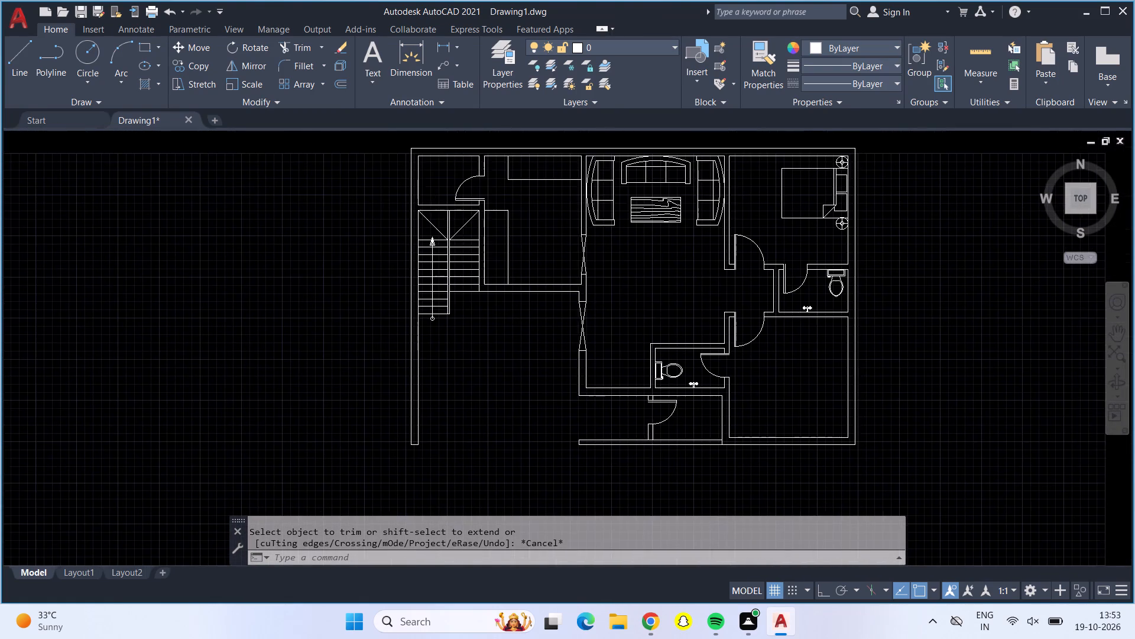
middle_click_drag(654, 311, 620, 340)
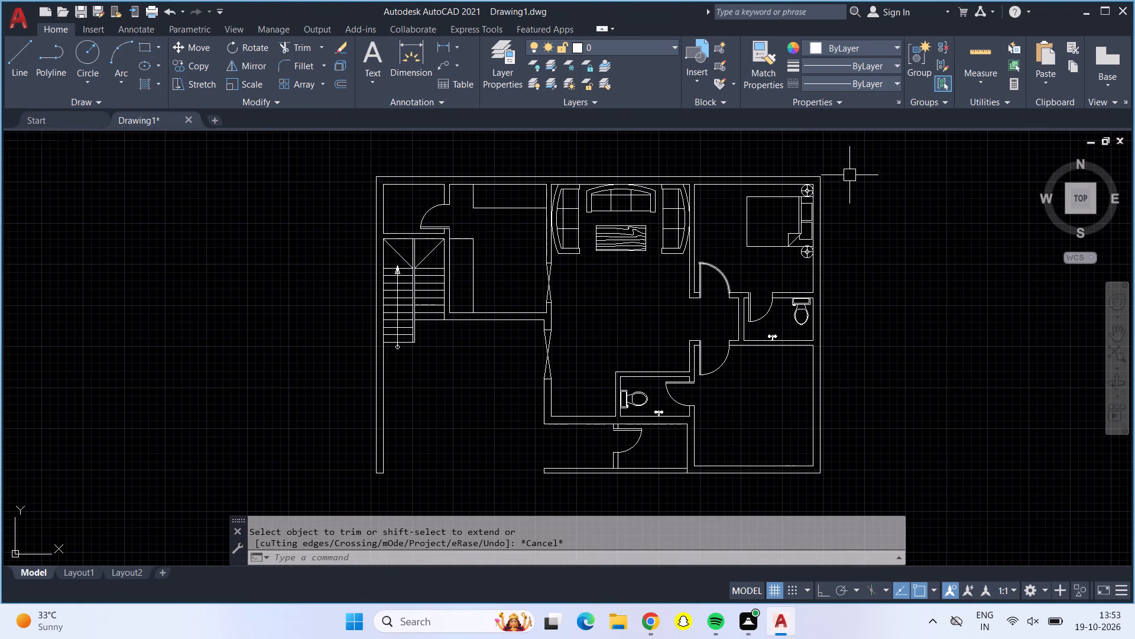
scroll(819, 189, "up", 2)
left_click(793, 194)
left_click(767, 243)
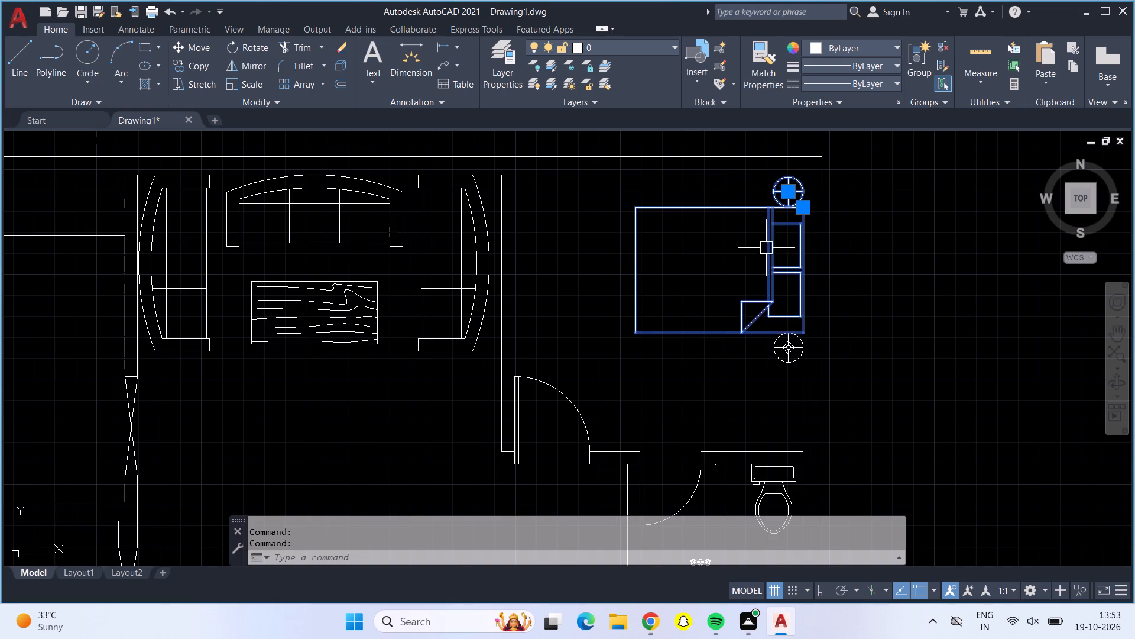
left_click(771, 344)
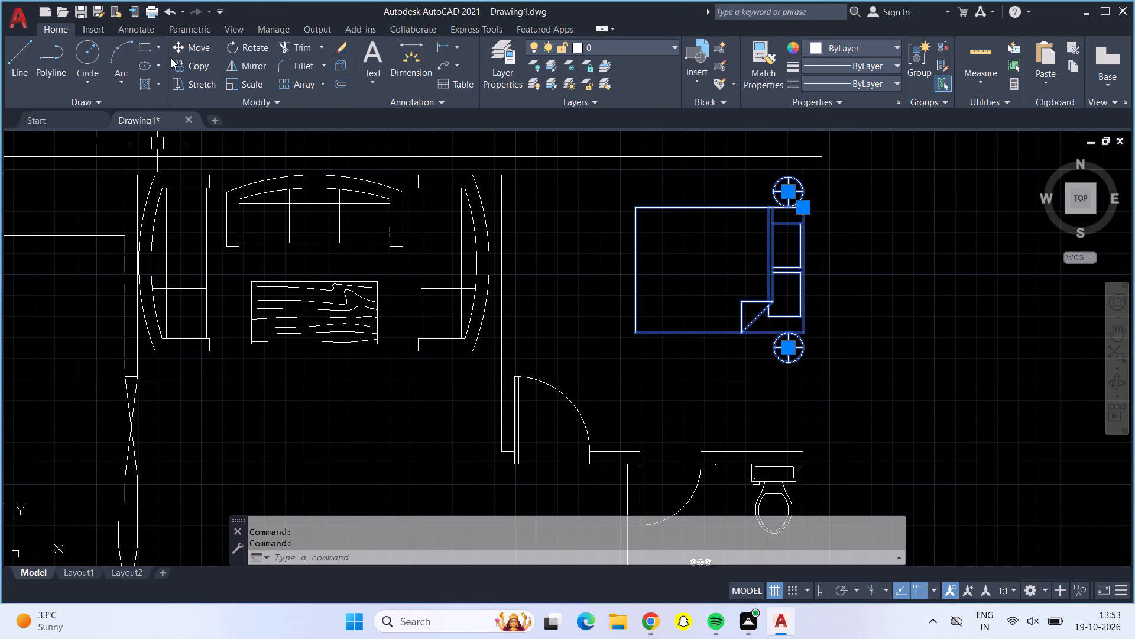
left_click_drag(173, 60, 171, 87)
left_click(210, 66)
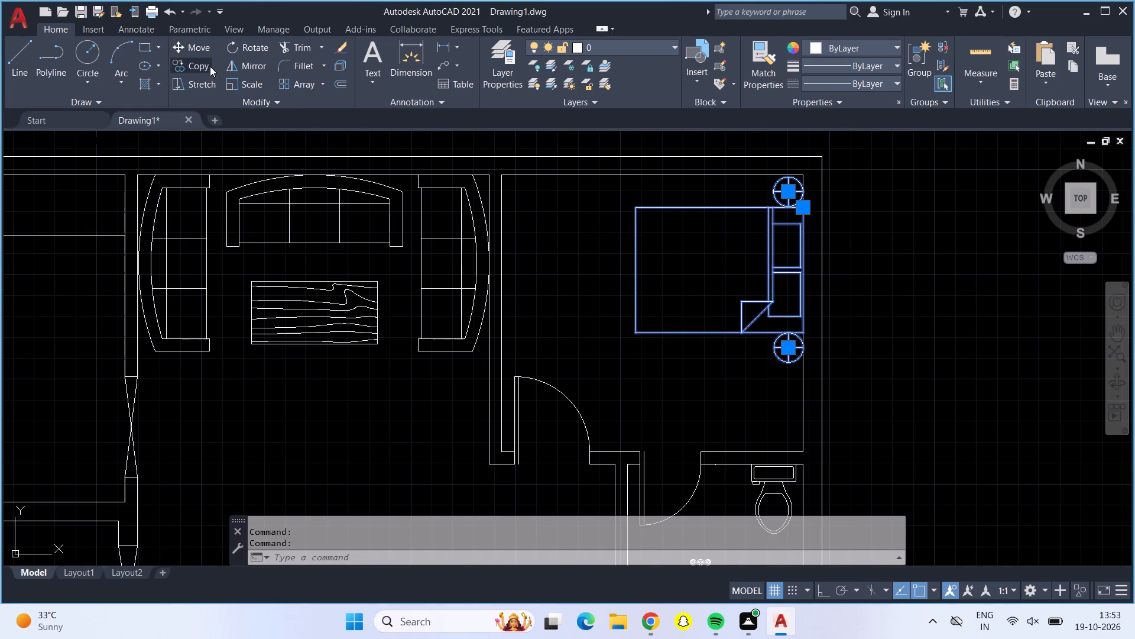
left_click(800, 260)
scroll(787, 319, "down", 2)
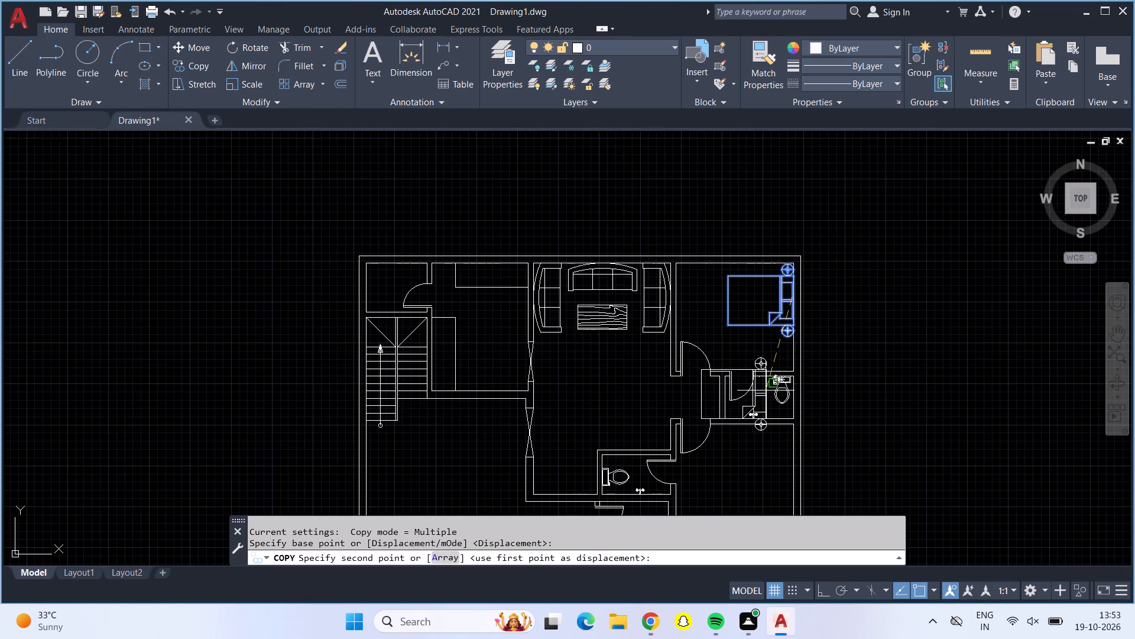
scroll(776, 396, "down", 1)
scroll(772, 440, "up", 4)
middle_click_drag(790, 466, 705, 248)
middle_click_drag(753, 338, 726, 300)
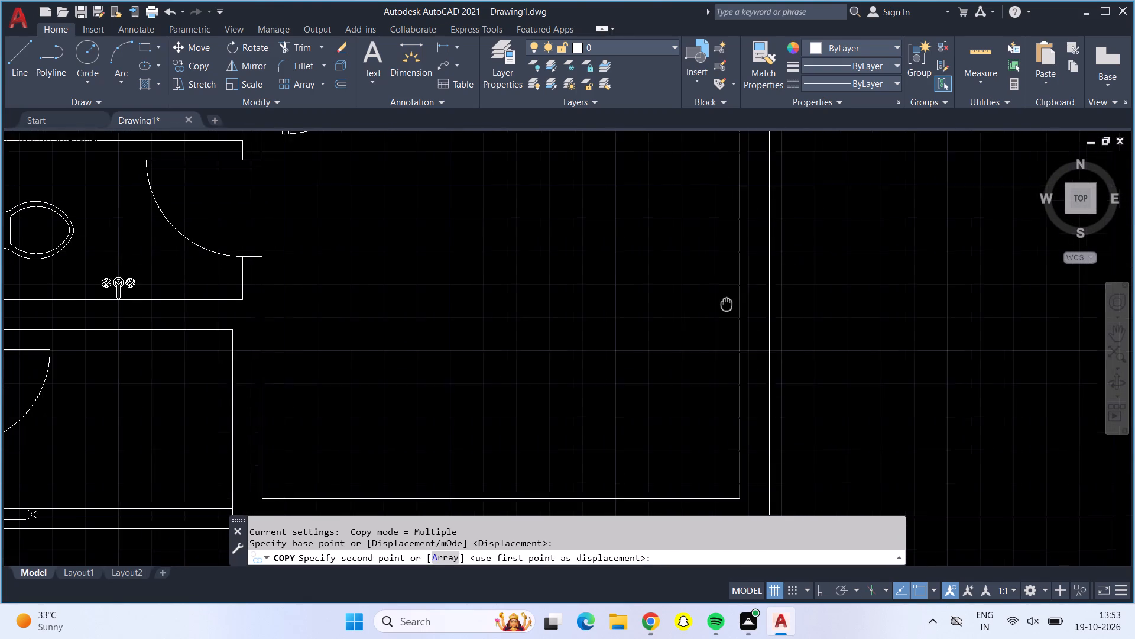
middle_click_drag(726, 300, 726, 295)
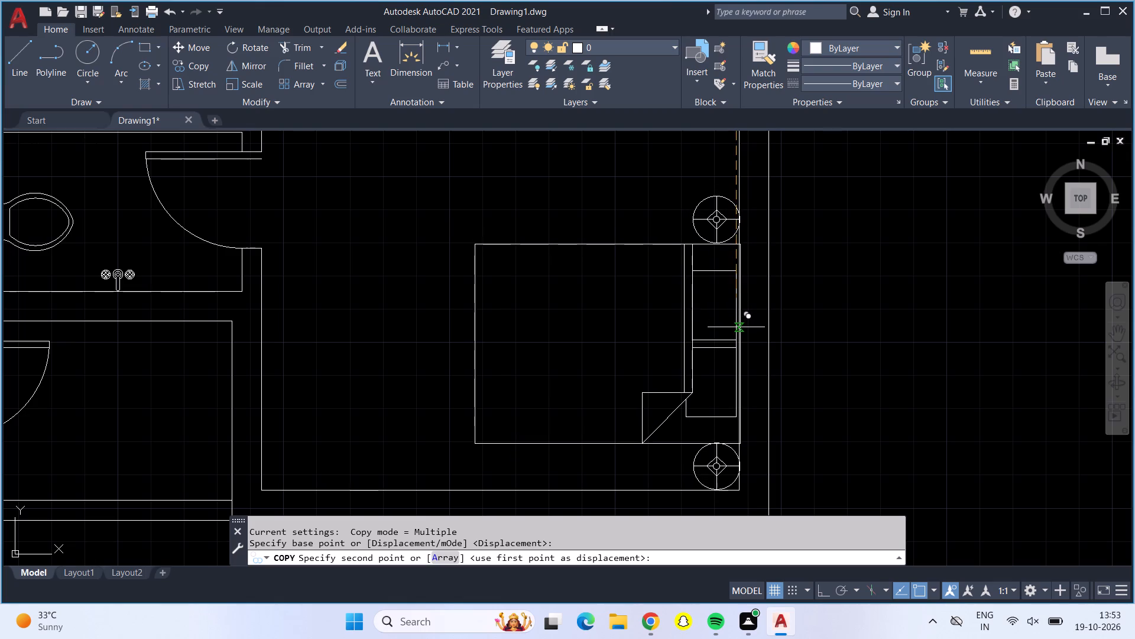
left_click(736, 327)
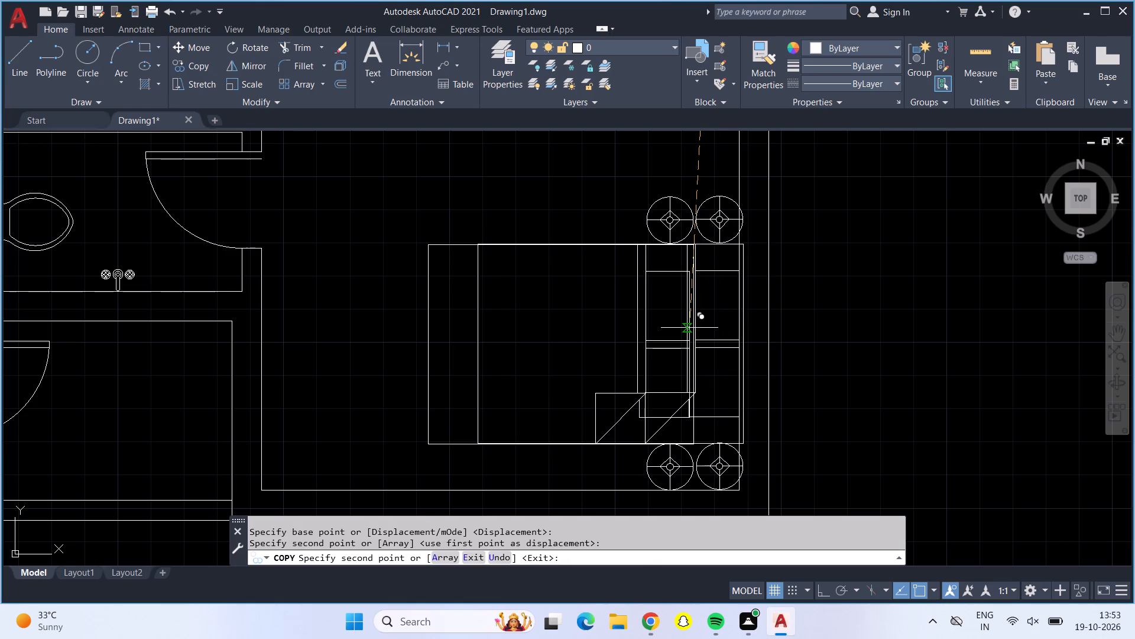
key("Return")
Move the copied bed and both side tables slightly west so the headboard sits flush with the east wall's inner face.
left_click(699, 325)
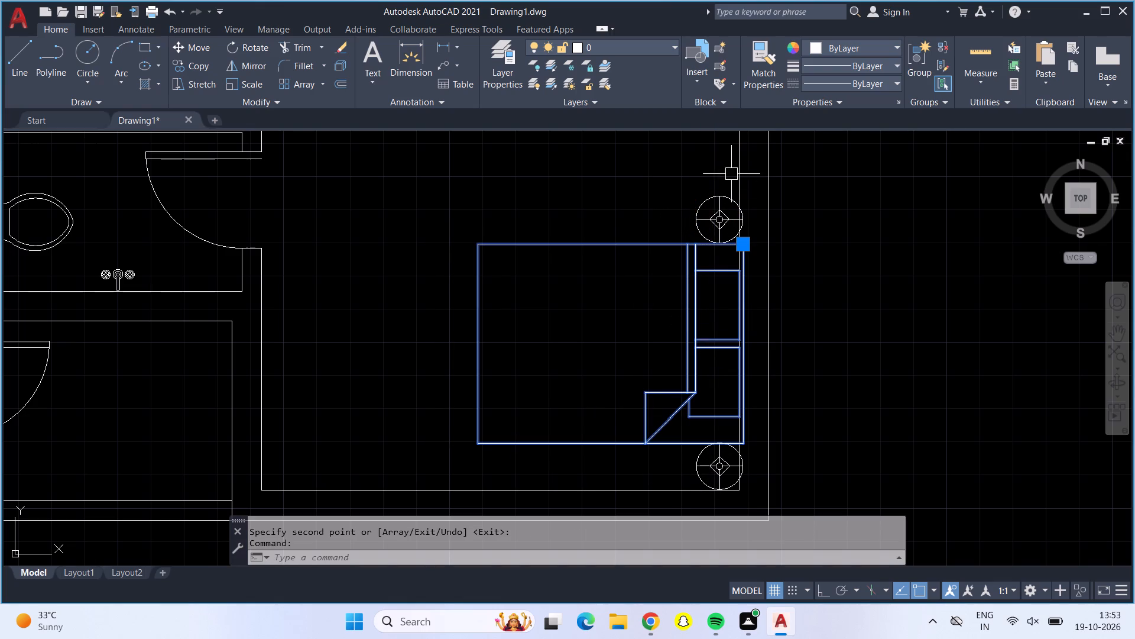
left_click(730, 206)
left_click(738, 467)
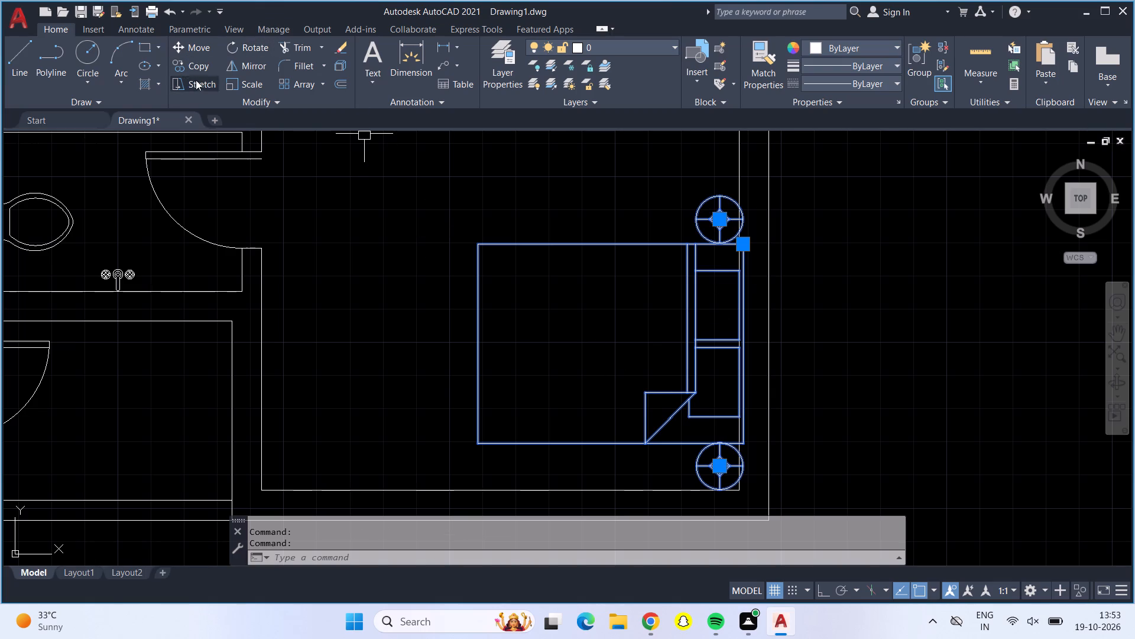
left_click(208, 47)
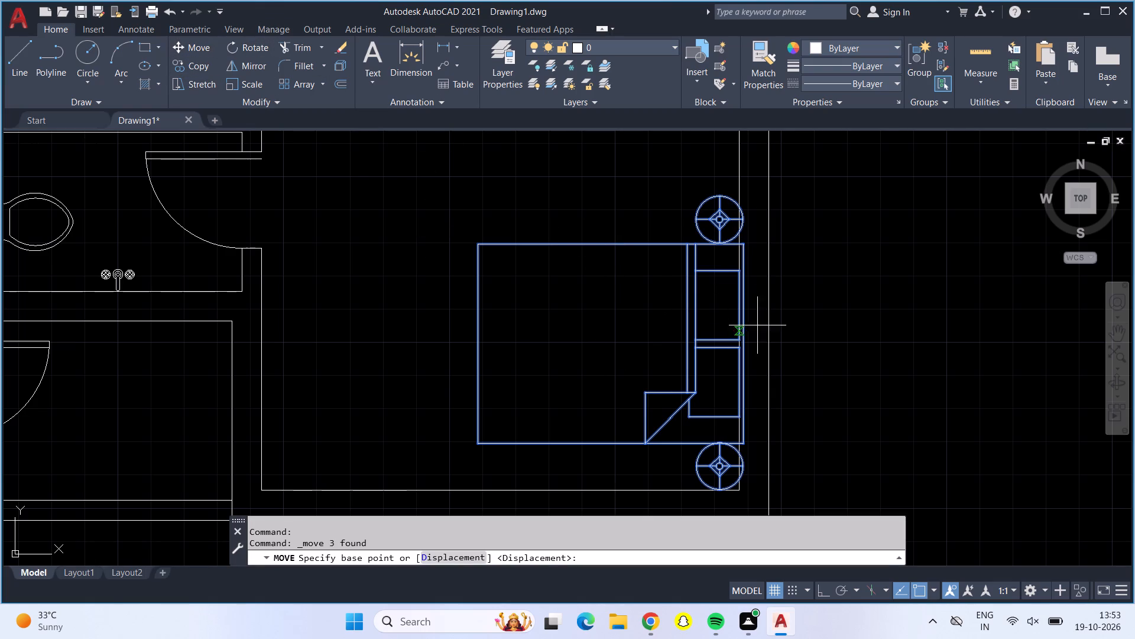
scroll(745, 336, "up", 3)
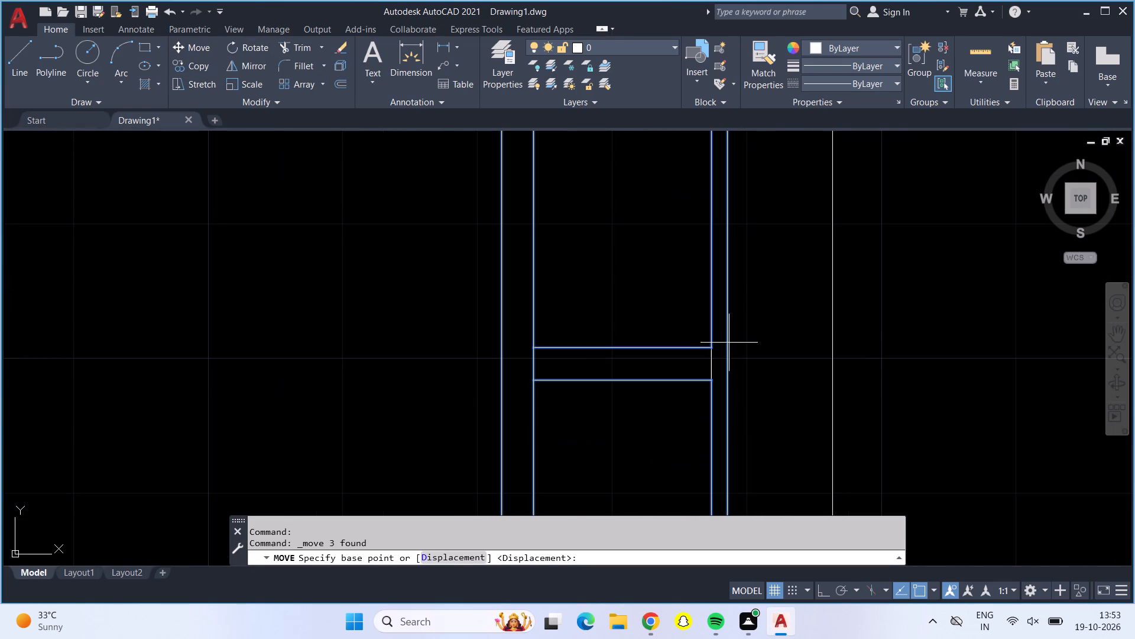
left_click(731, 347)
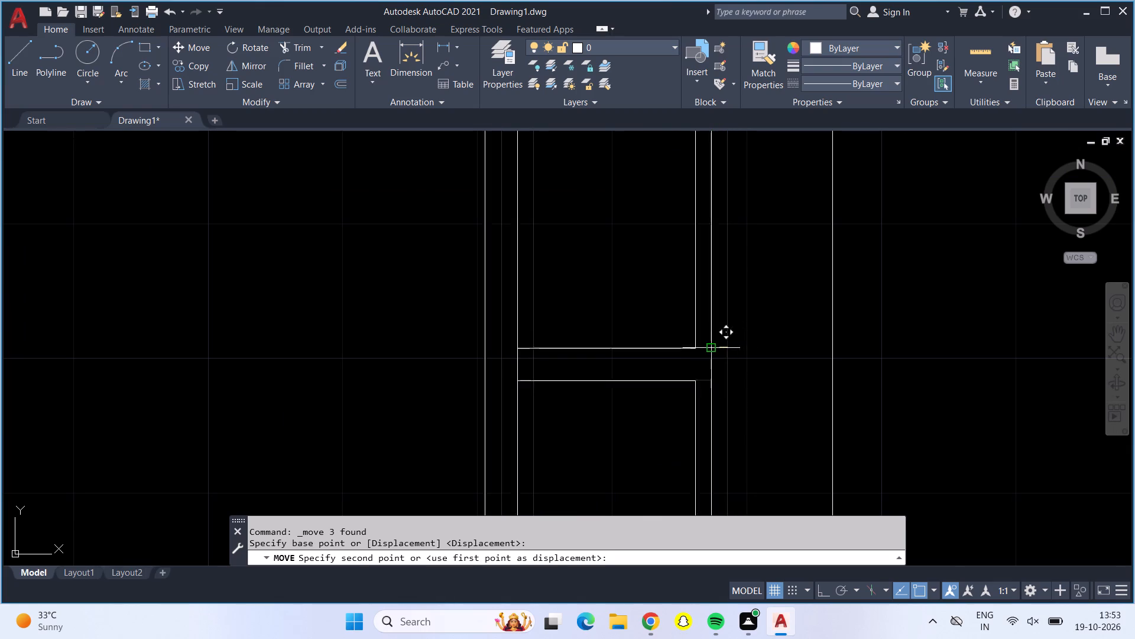
left_click(704, 349)
scroll(704, 349, "down", 4)
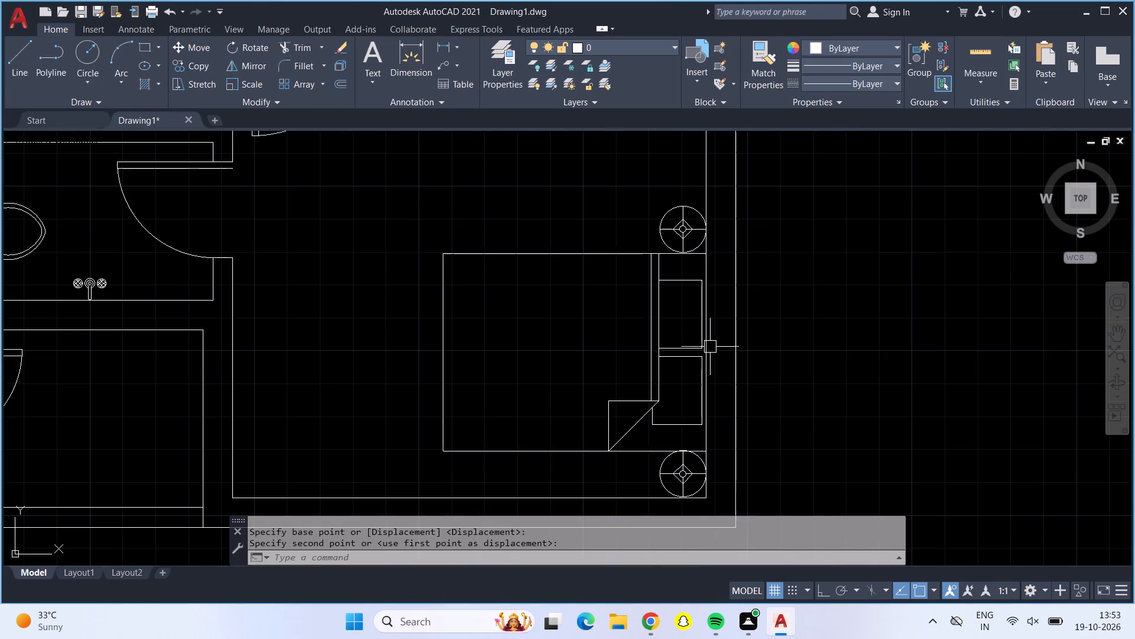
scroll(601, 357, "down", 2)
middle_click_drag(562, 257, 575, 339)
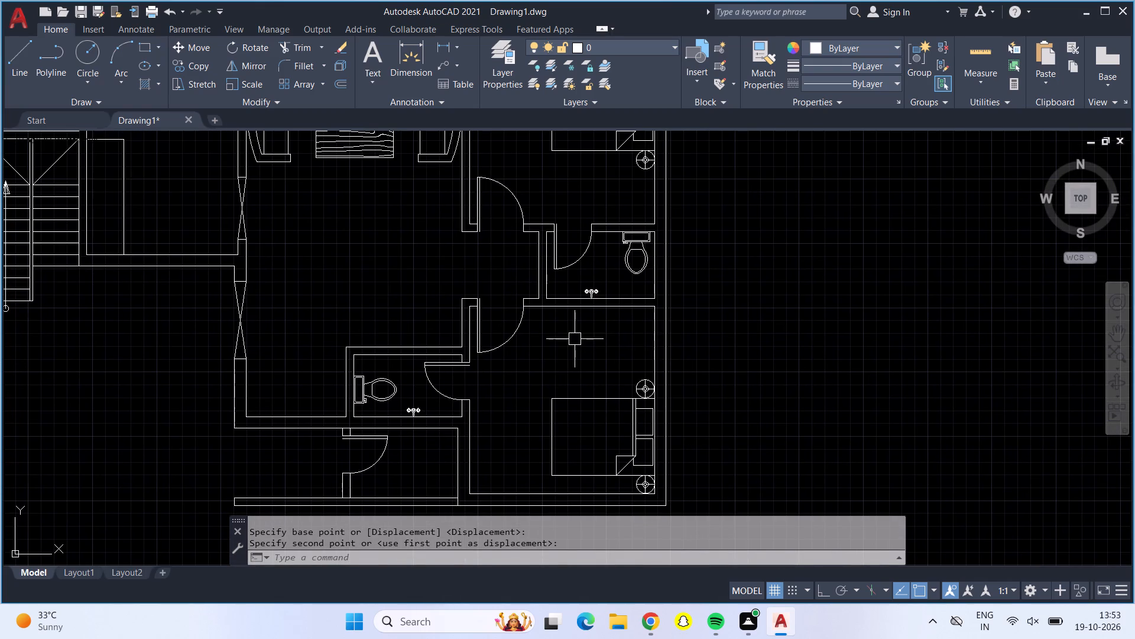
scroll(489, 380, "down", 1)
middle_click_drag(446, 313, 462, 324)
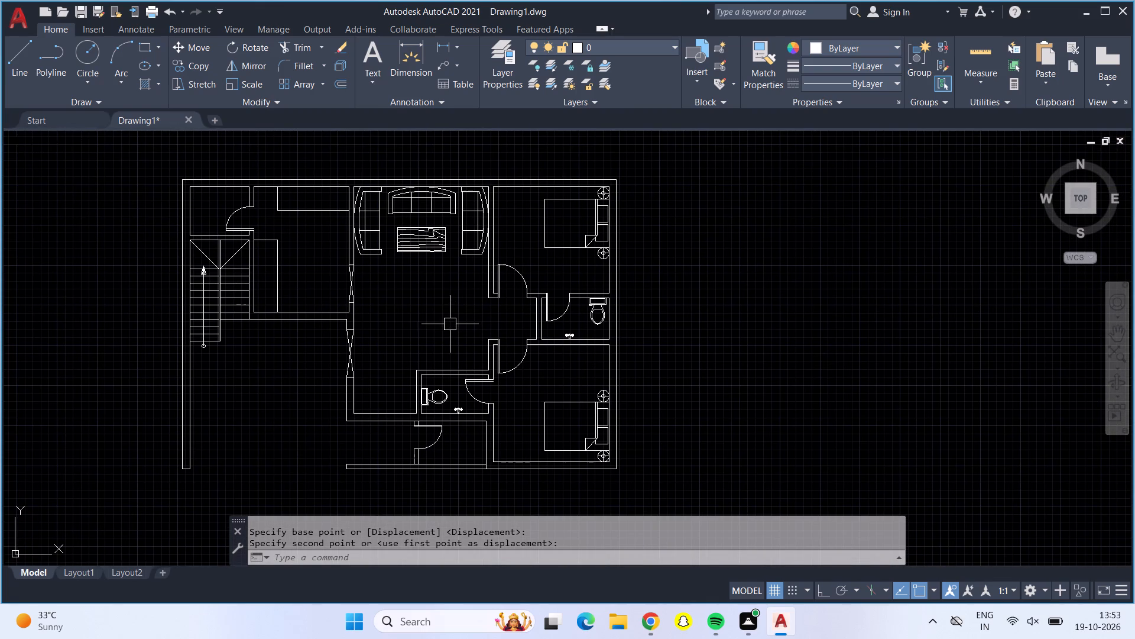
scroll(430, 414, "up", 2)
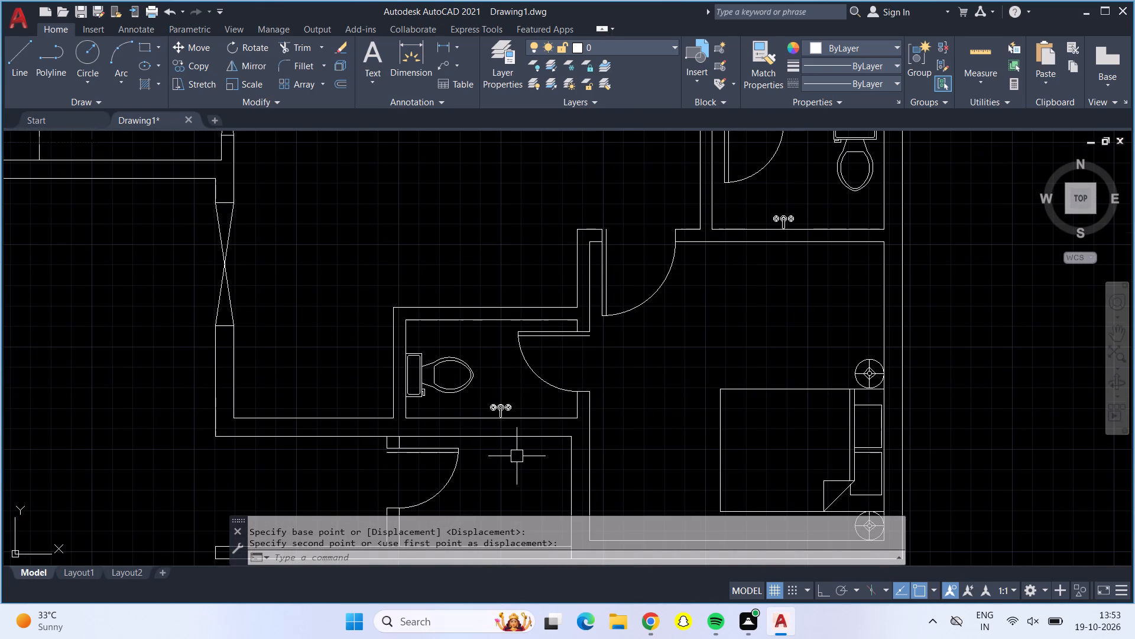
Look over the toilet, the small south room, the southeast bedroom and the overall floor plan.
scroll(517, 456, "down", 1)
middle_click_drag(517, 455, 490, 369)
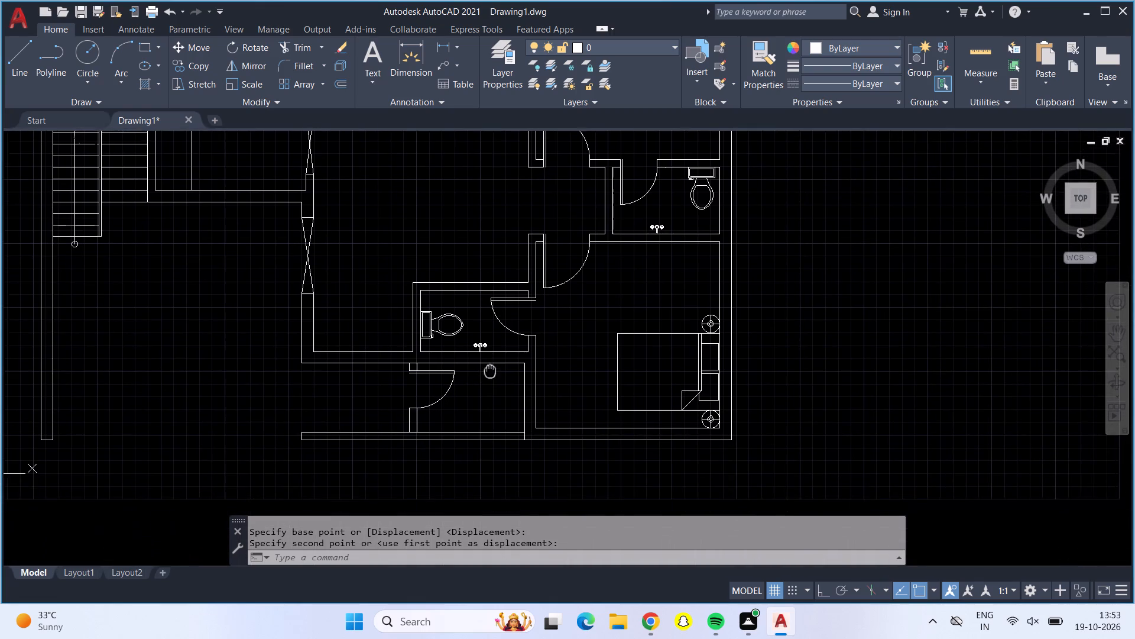
middle_click_drag(490, 369, 492, 349)
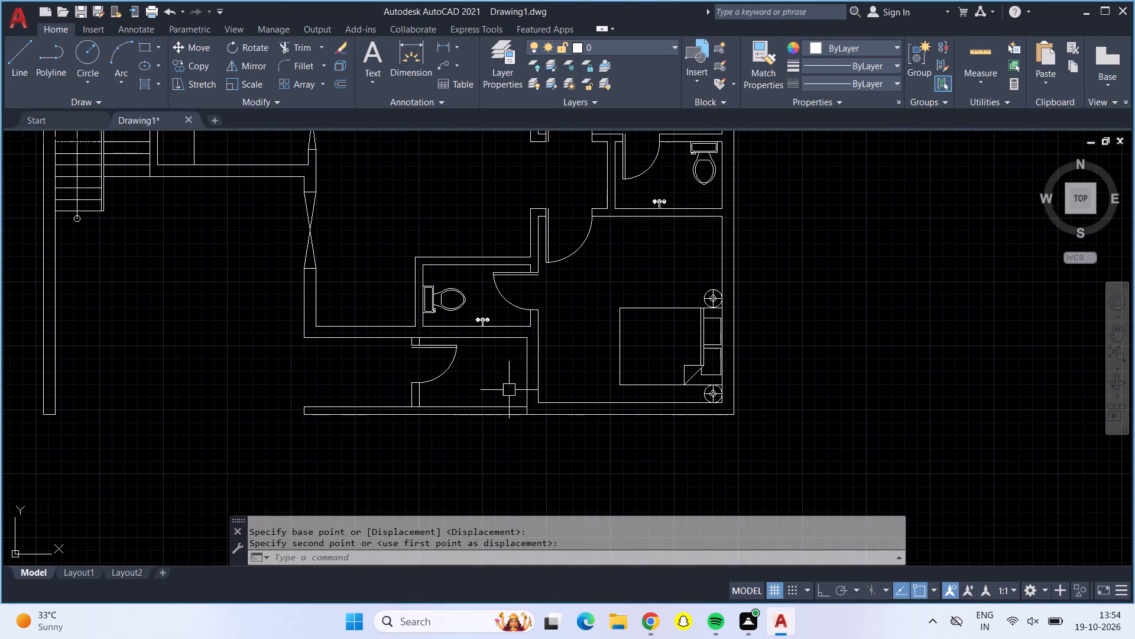
scroll(524, 323, "up", 3)
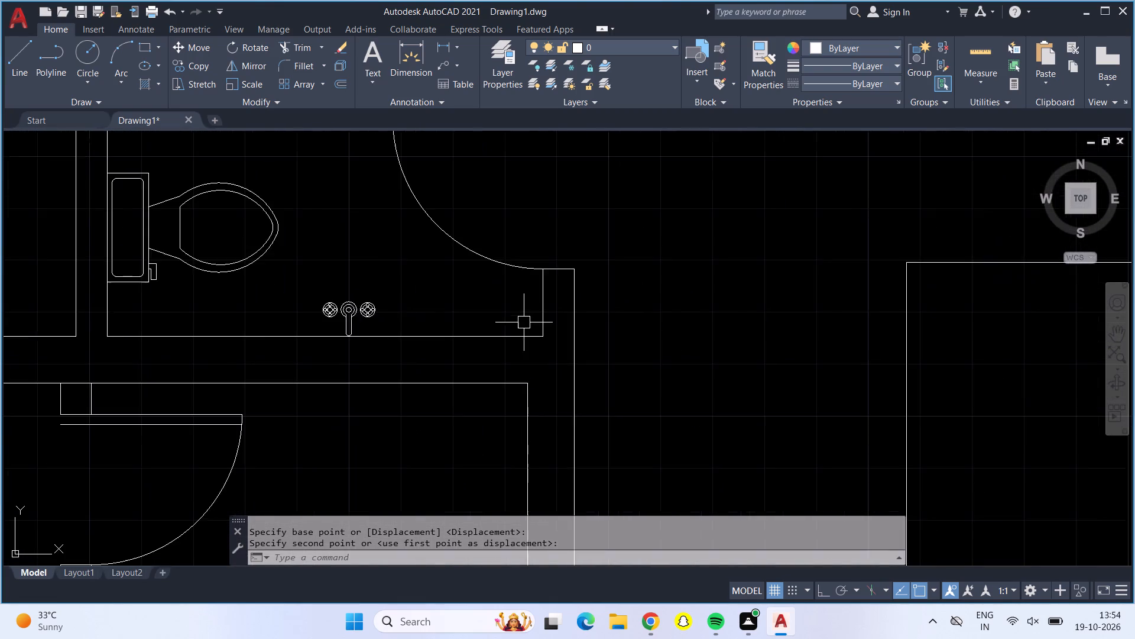
scroll(524, 319, "down", 3)
scroll(467, 324, "up", 3)
scroll(471, 316, "down", 2)
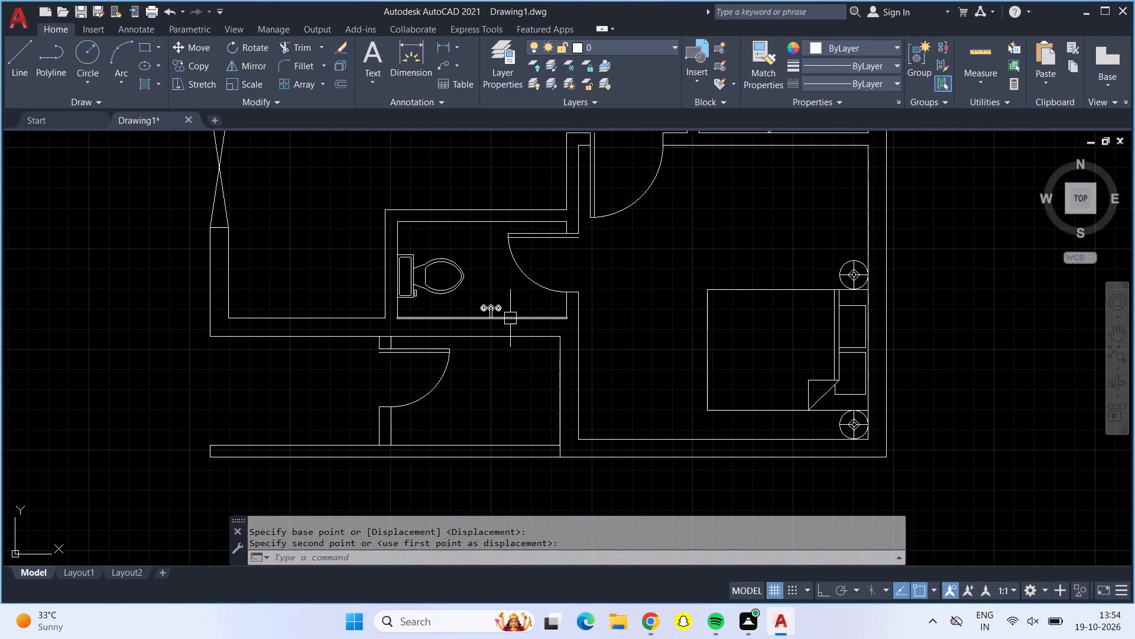
scroll(523, 319, "down", 1)
middle_click_drag(595, 286, 592, 309)
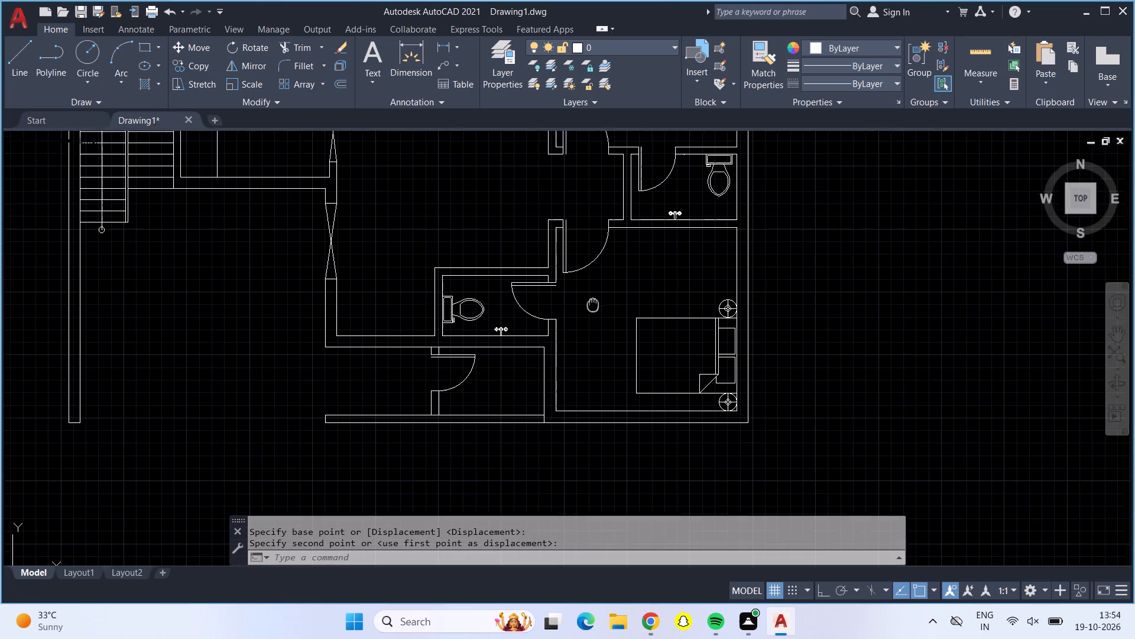
middle_click_drag(592, 309, 599, 373)
scroll(648, 347, "down", 1)
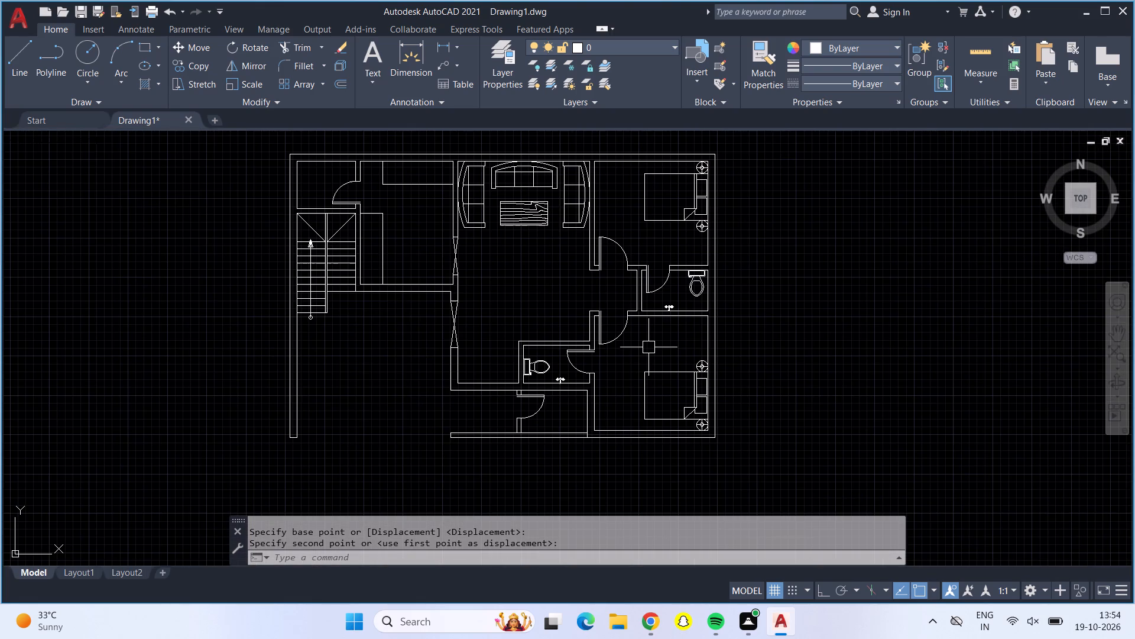
middle_click_drag(648, 347, 612, 353)
Draw an upright rectangle of lines, 4' long and 9" wide, in the empty area east of the plan.
left_click(16, 52)
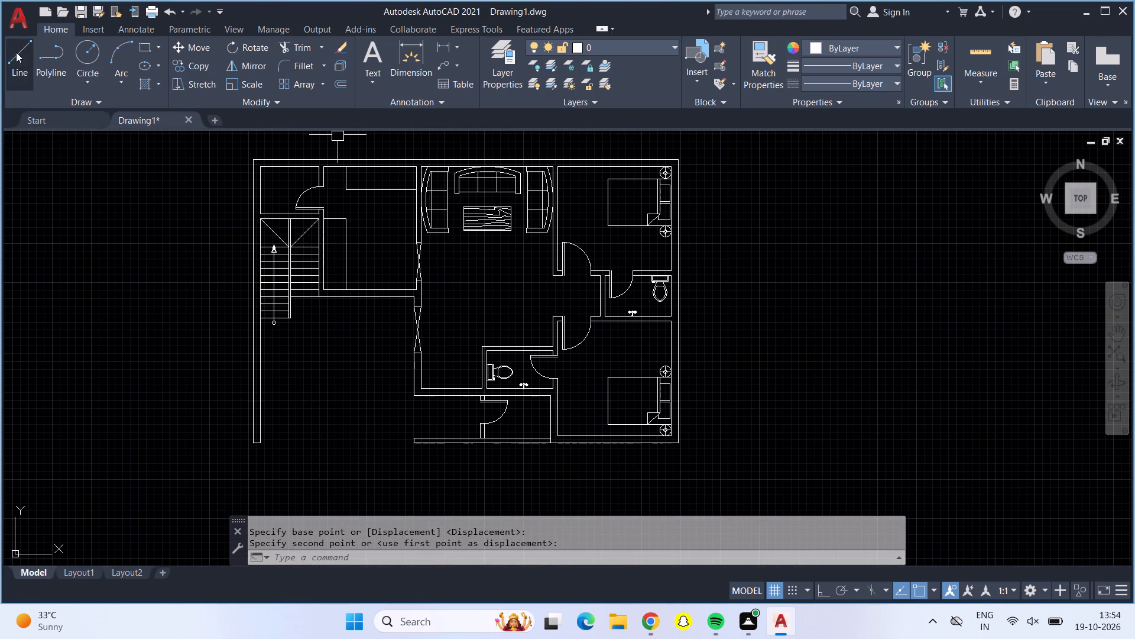
left_click(747, 173)
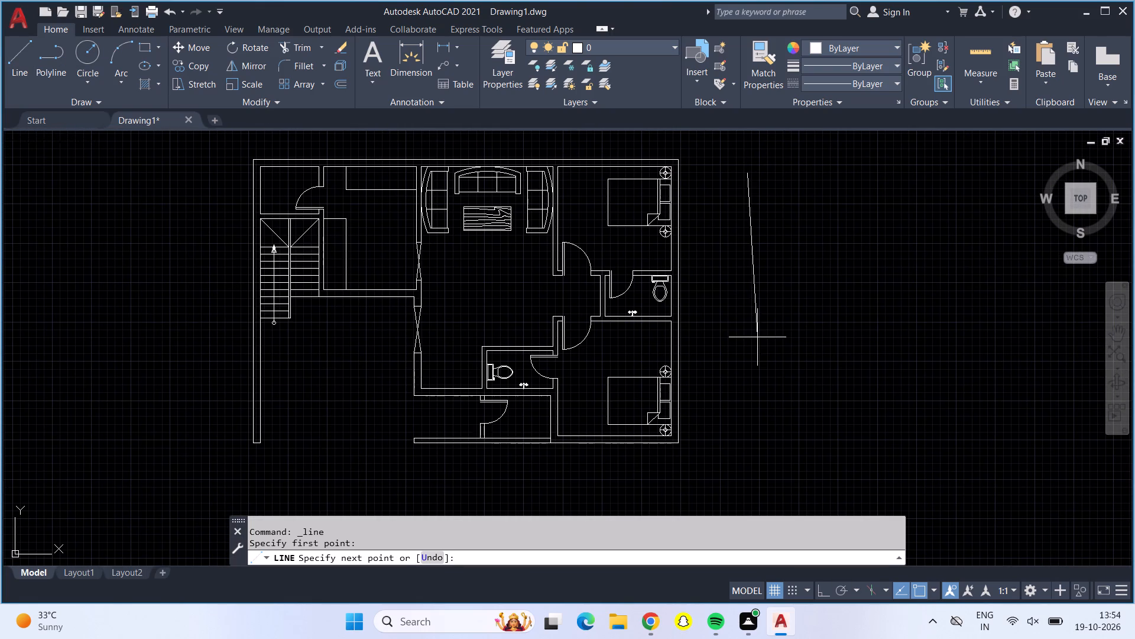
key("F8")
type("4'")
key("Return")
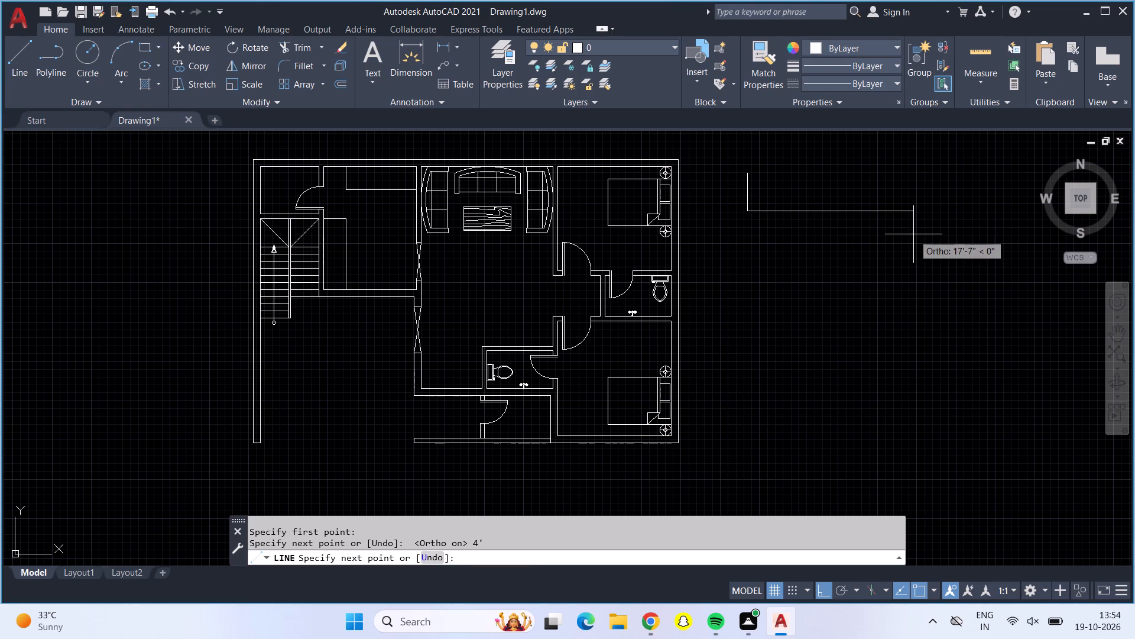
type("9\"")
key("Return")
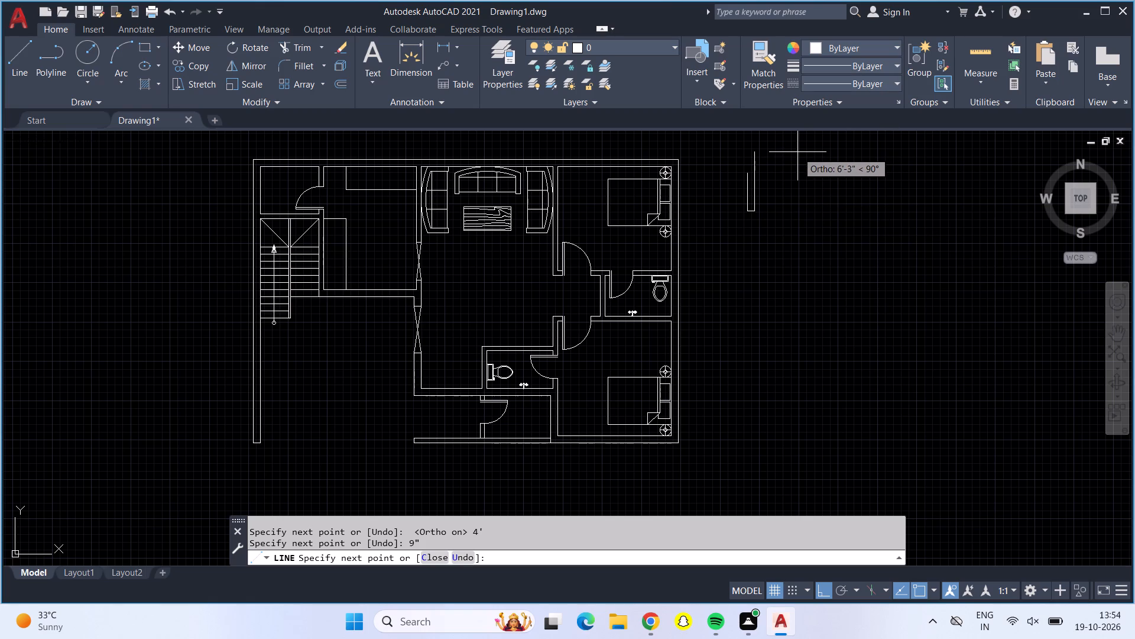
key("4")
key("apostrophe")
key("Return")
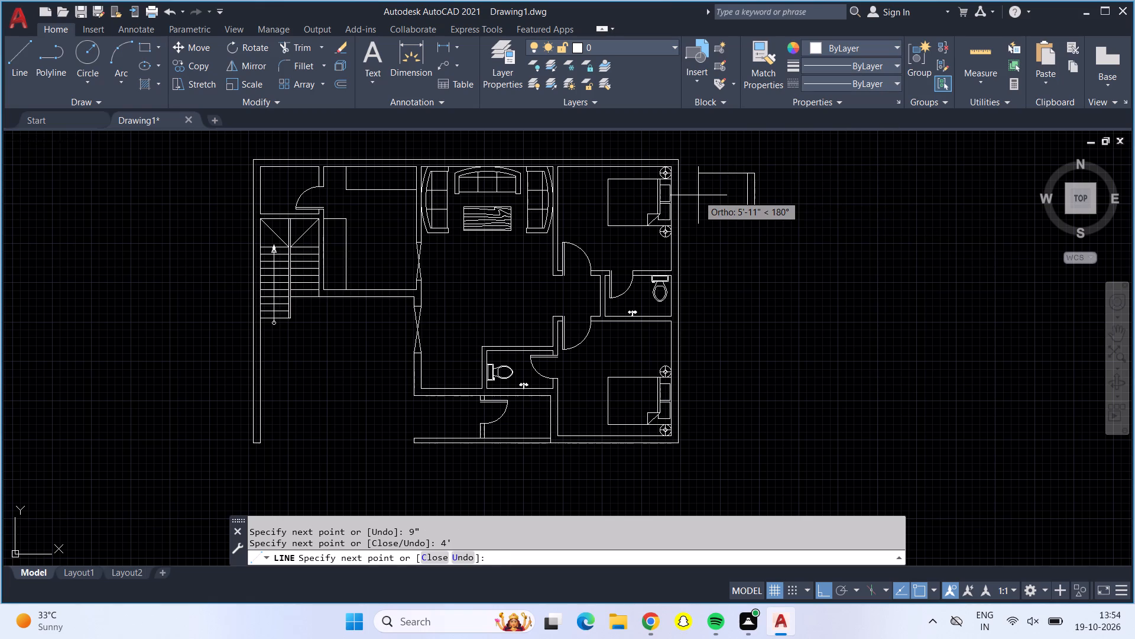
type("9\"")
key("Return")
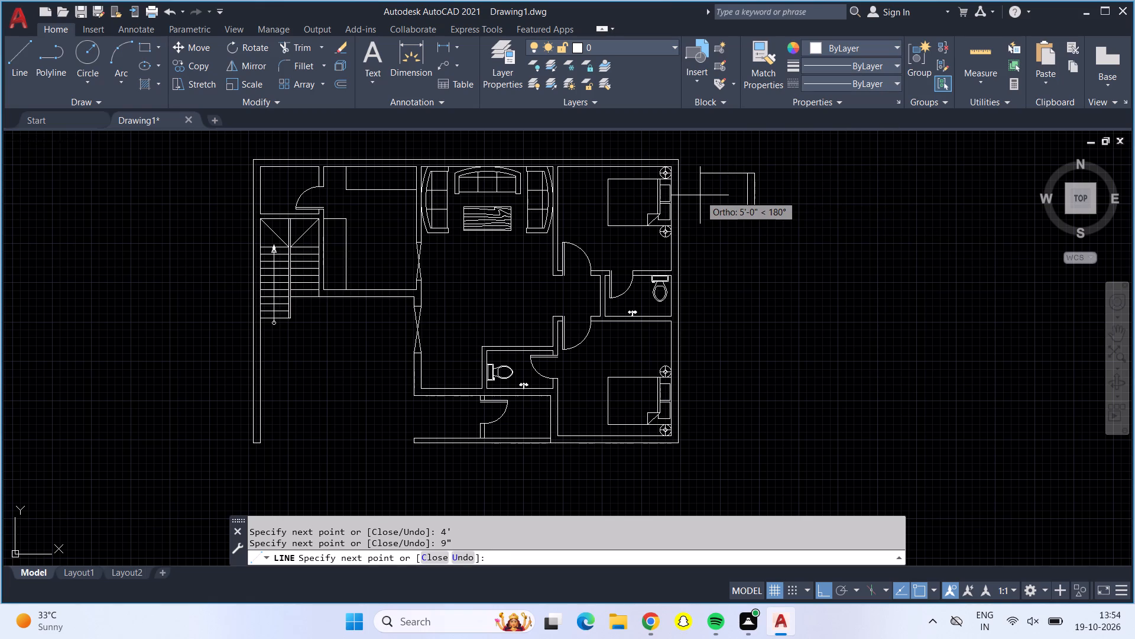
key("Return")
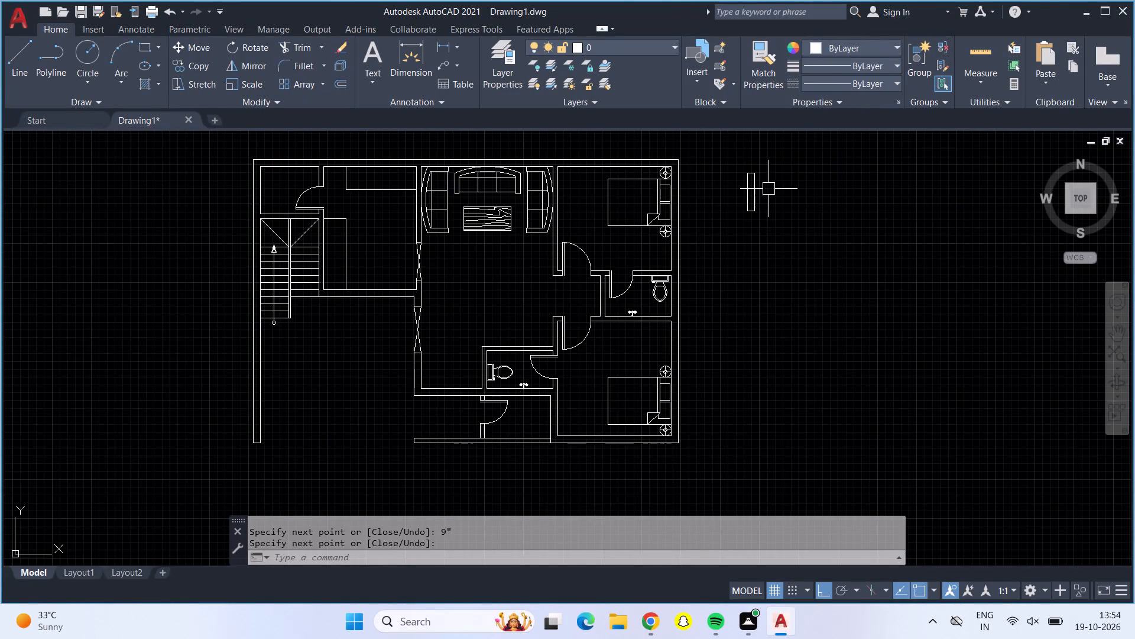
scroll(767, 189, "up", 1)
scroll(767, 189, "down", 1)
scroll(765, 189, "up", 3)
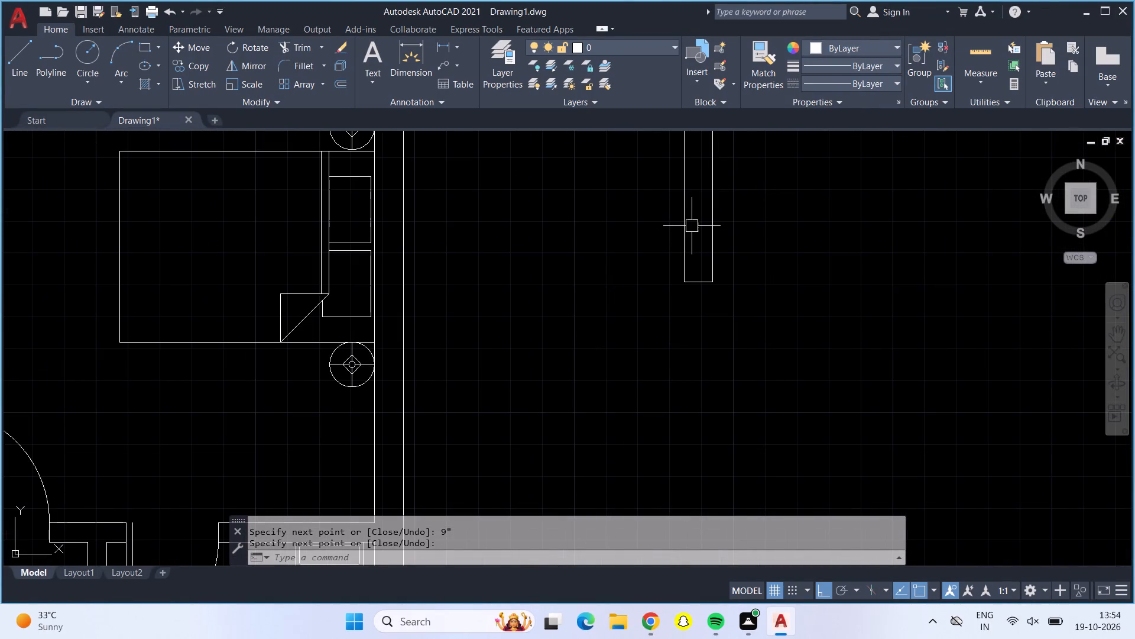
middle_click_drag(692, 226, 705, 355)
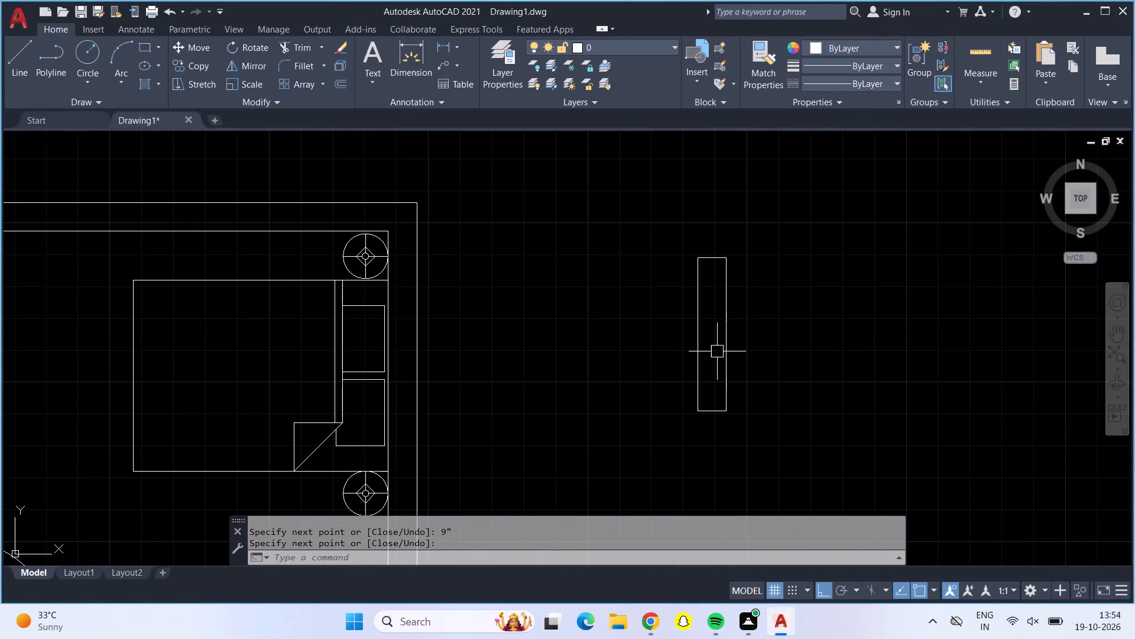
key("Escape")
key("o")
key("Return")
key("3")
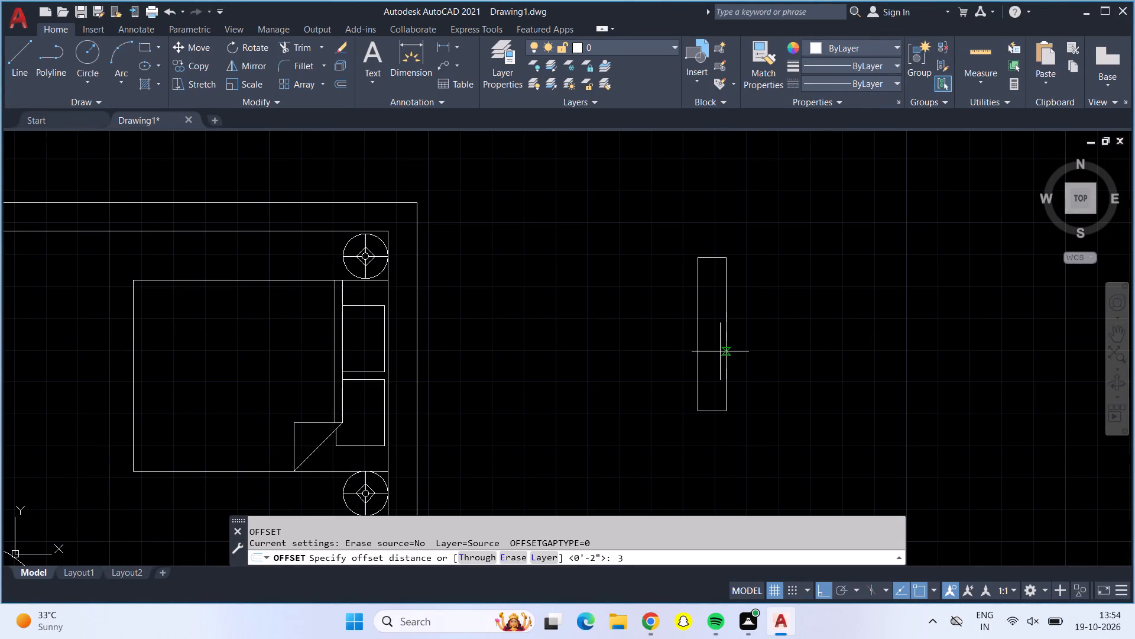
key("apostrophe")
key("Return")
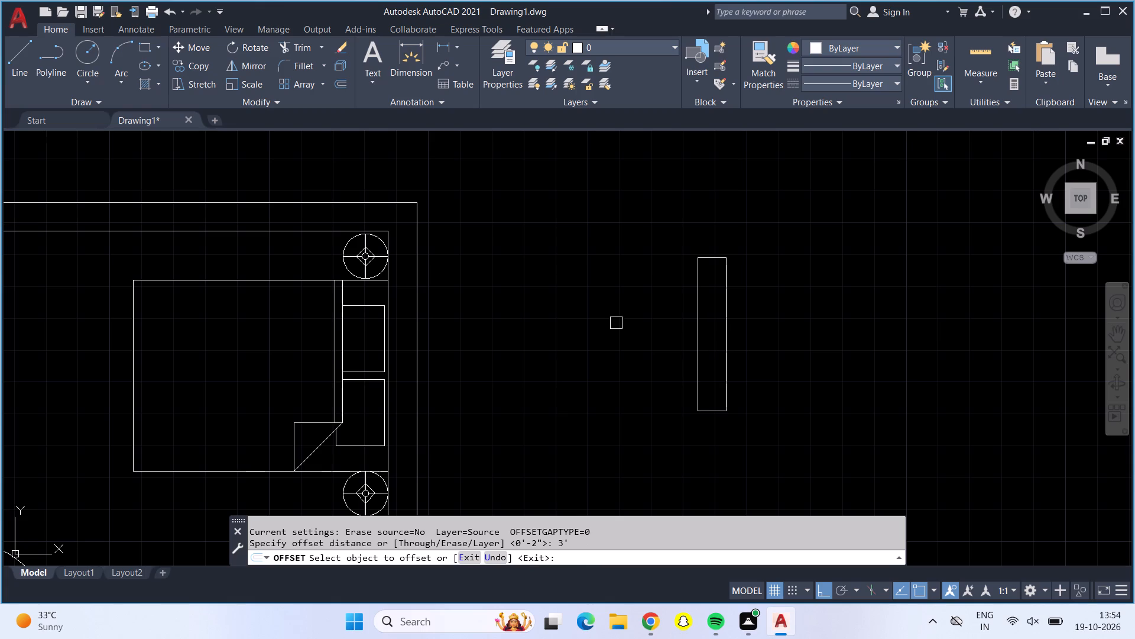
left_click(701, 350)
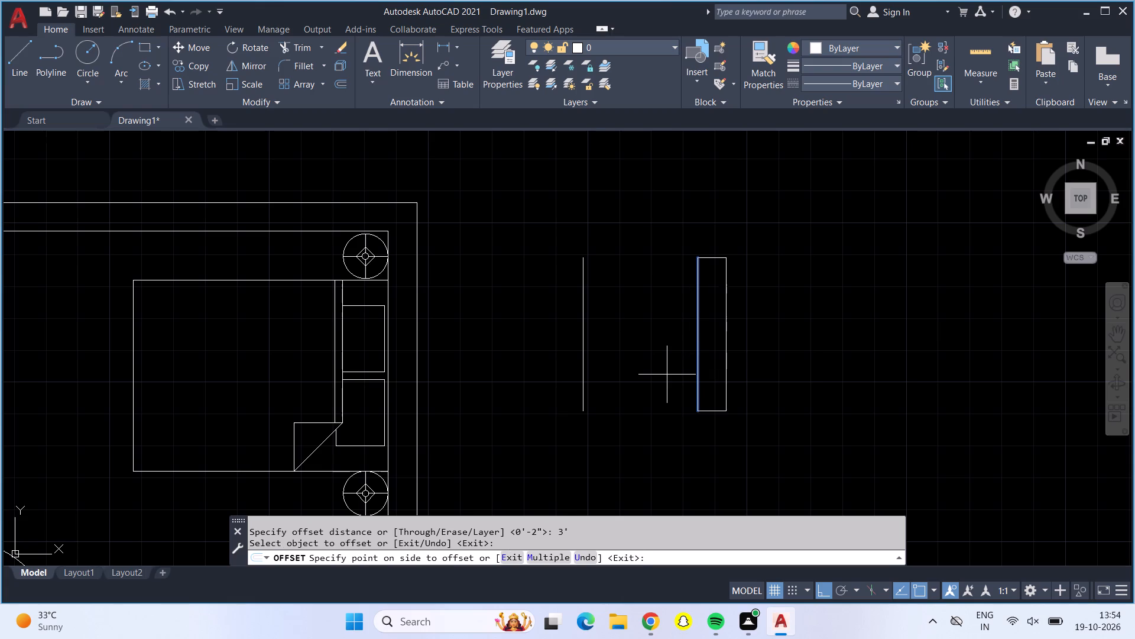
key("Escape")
Offset both long sides of the 4' by 9" rectangle inward by 3" to form a window symbol.
key("o")
key("Return")
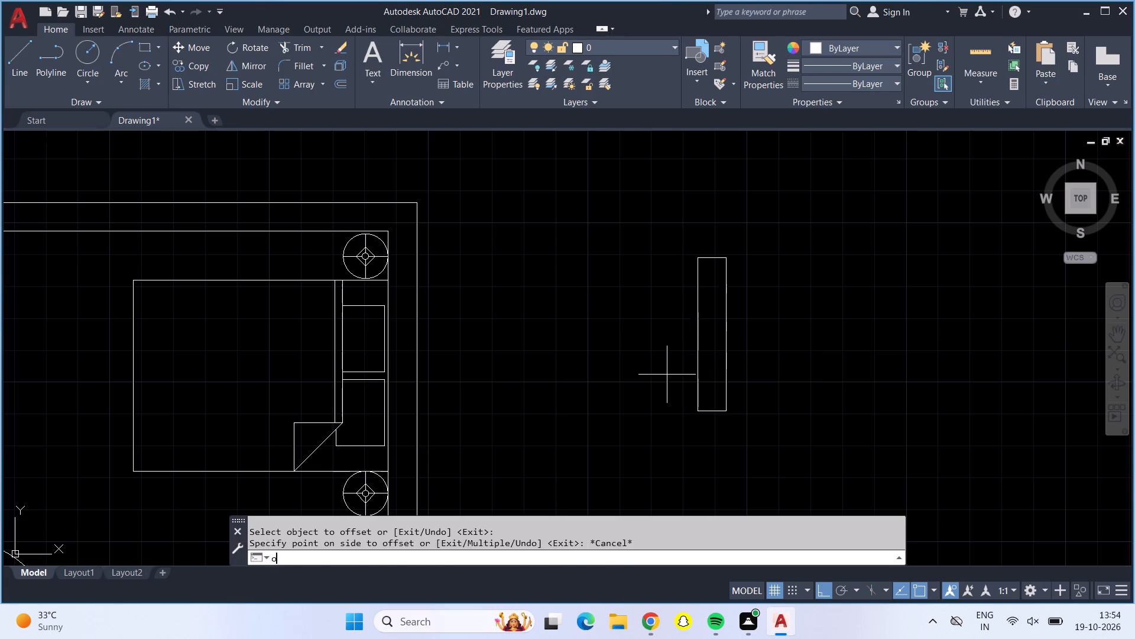
type("3\"")
key("Return")
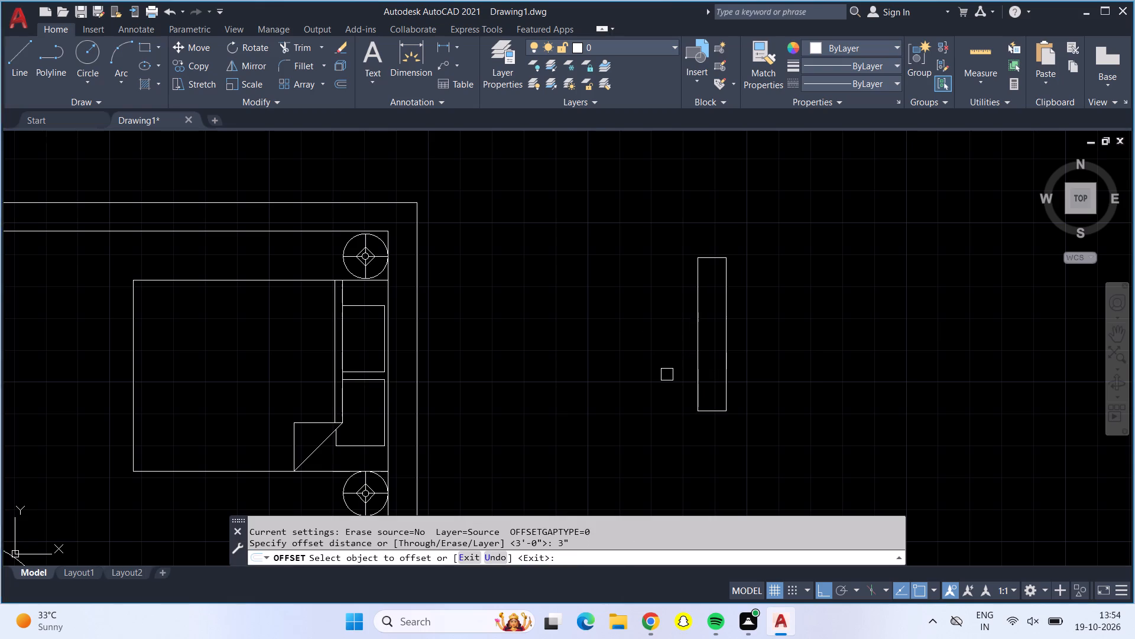
left_click(696, 343)
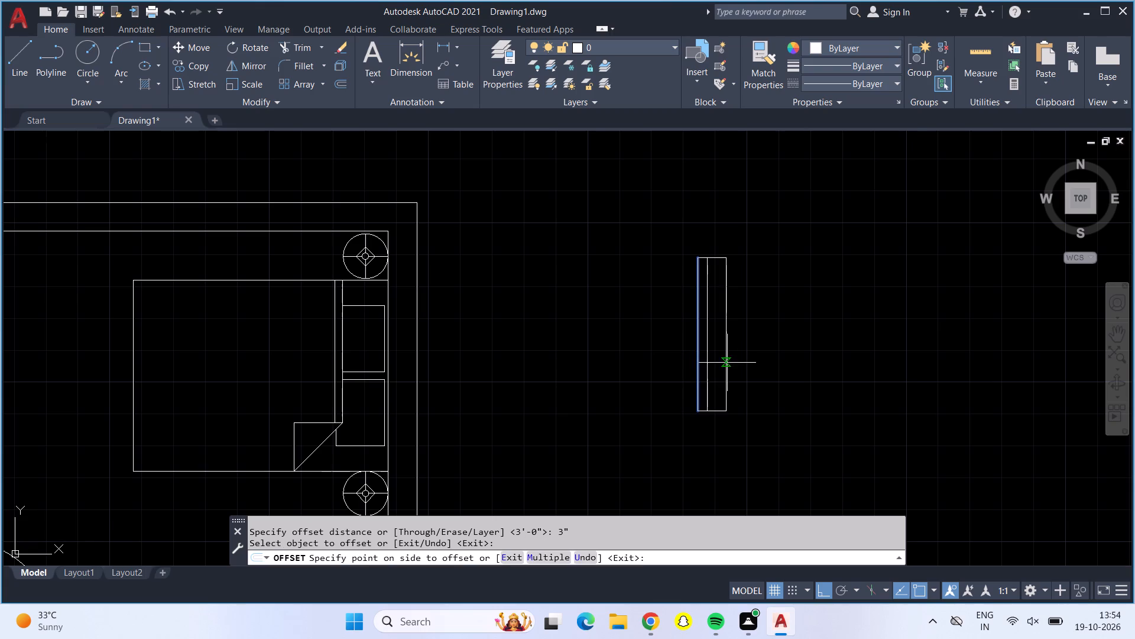
left_click(728, 364)
left_click(728, 364)
left_click(727, 364)
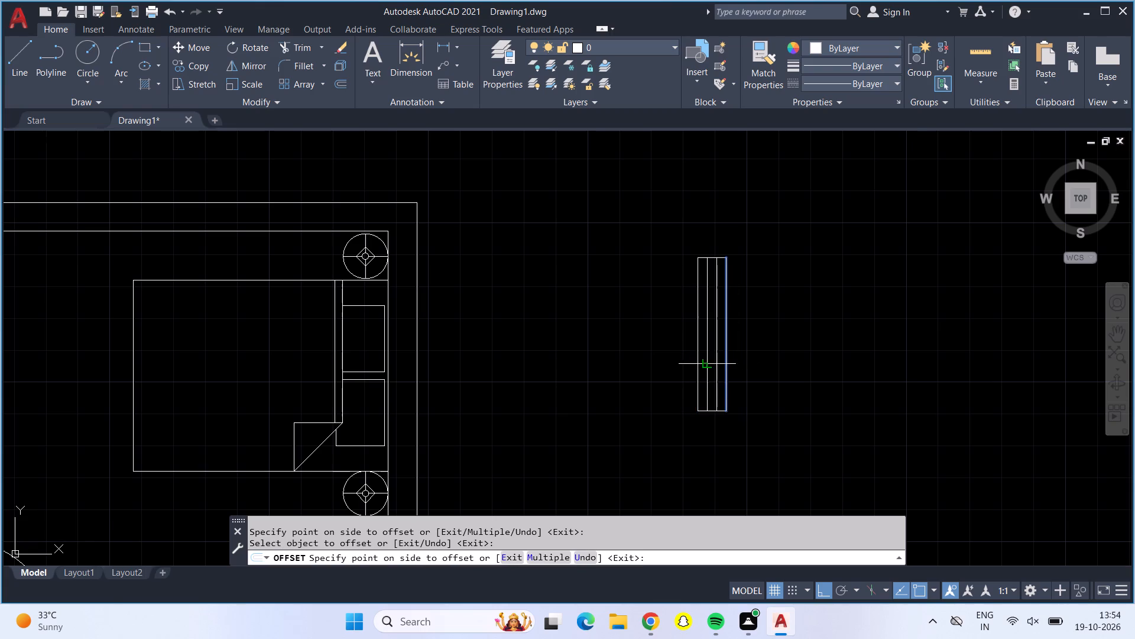
left_click(706, 363)
key("Return")
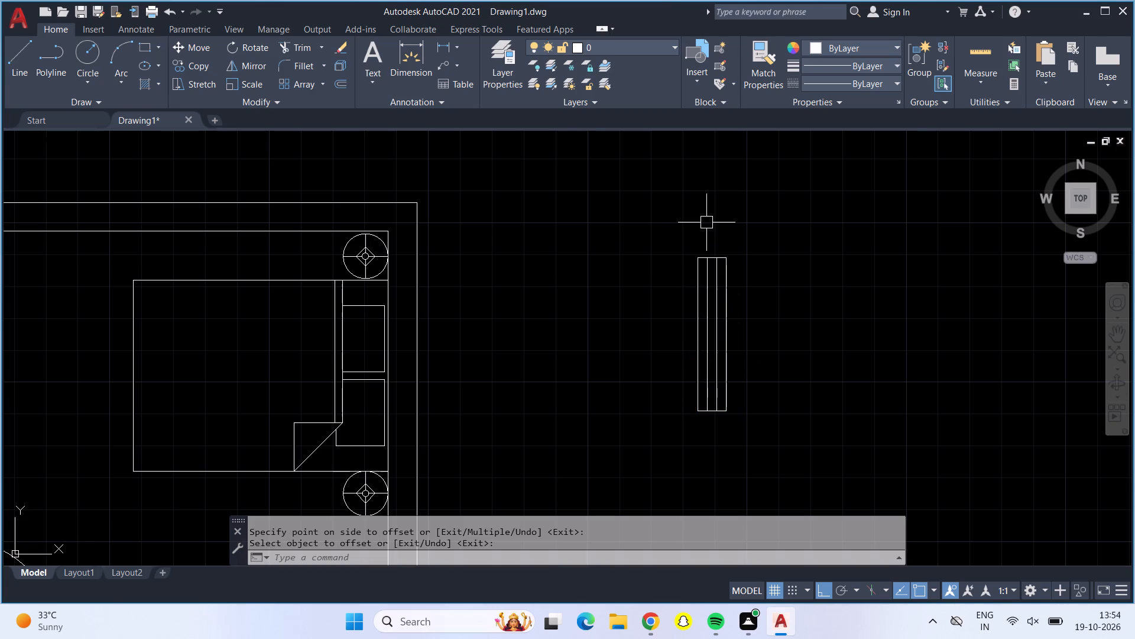
Copy the whole window symbol from its west side into the northeast bedroom's east wall, behind the bed, with Ortho off.
left_click(676, 239)
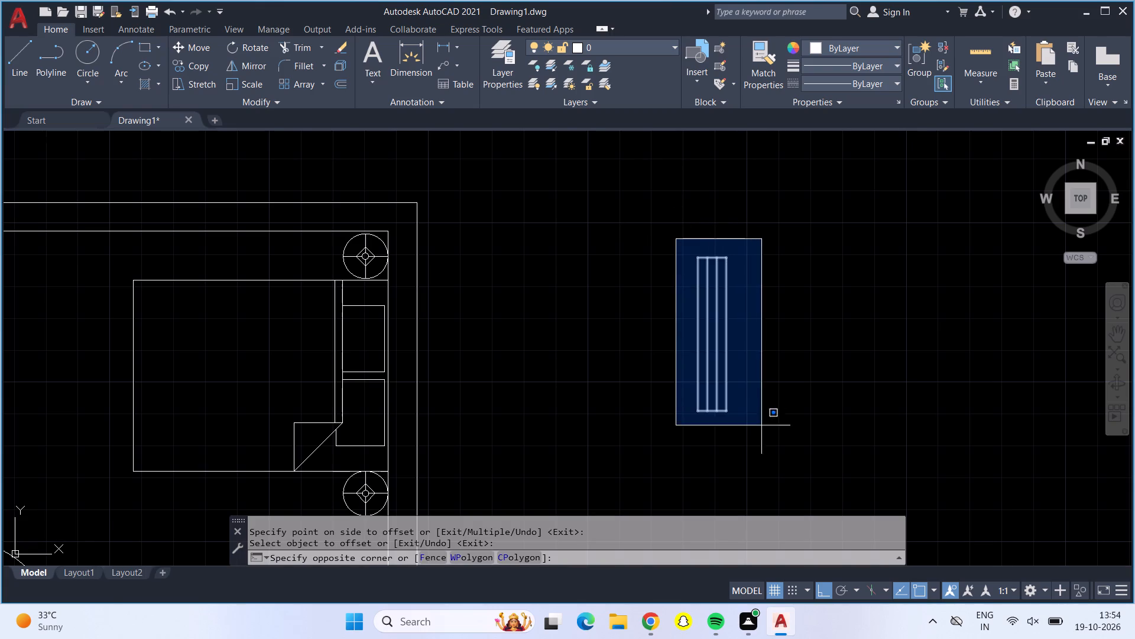
left_click_drag(764, 446, 759, 446)
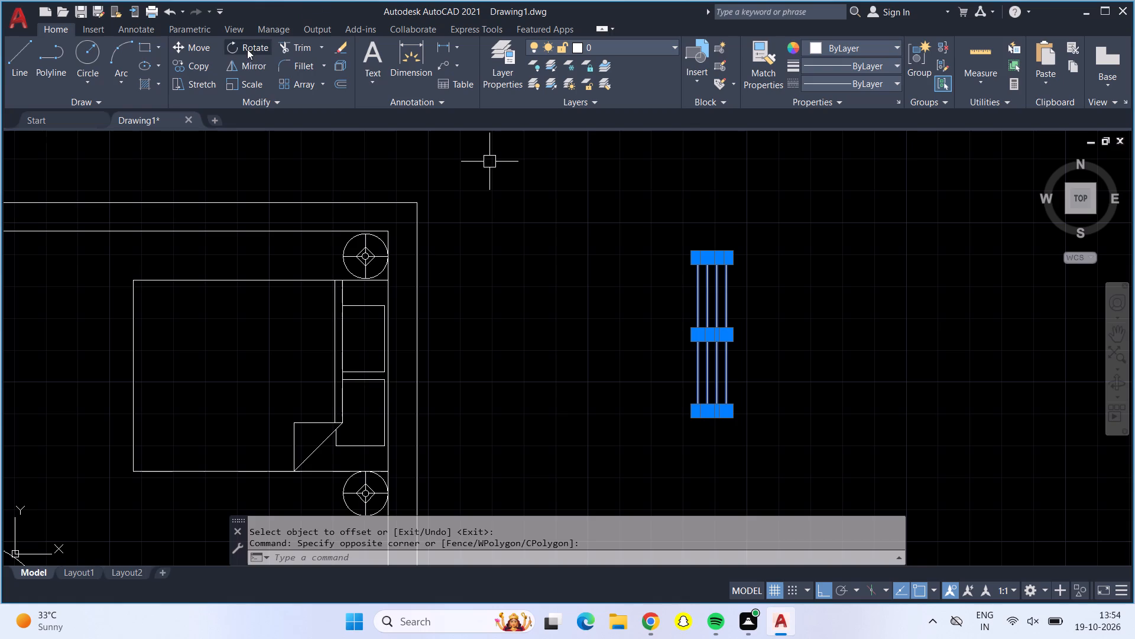
left_click(199, 69)
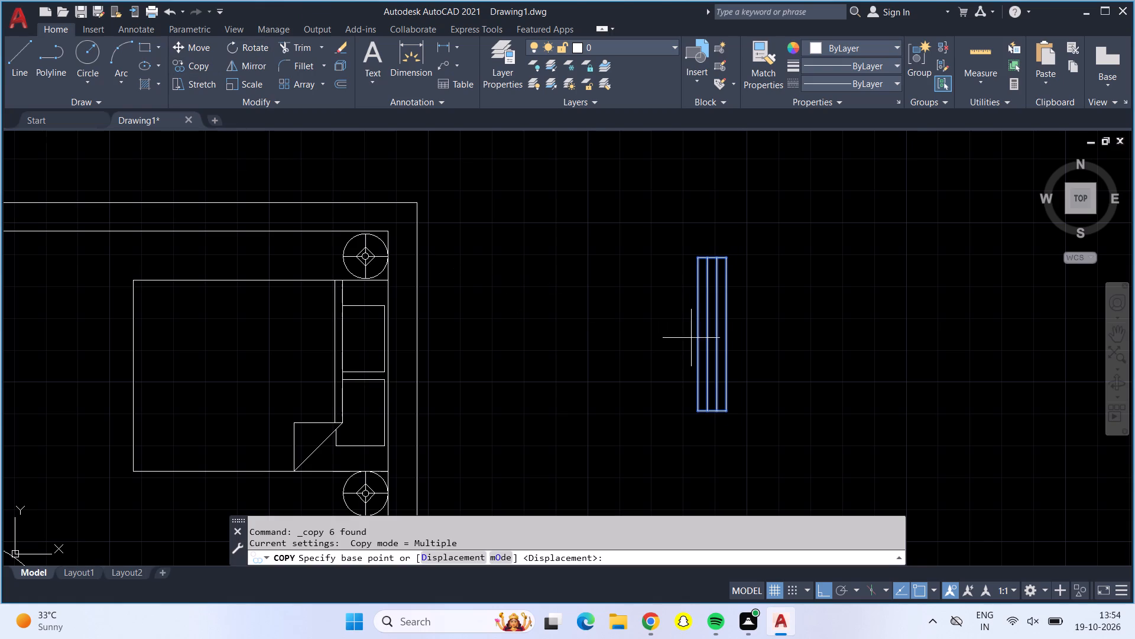
left_click(702, 344)
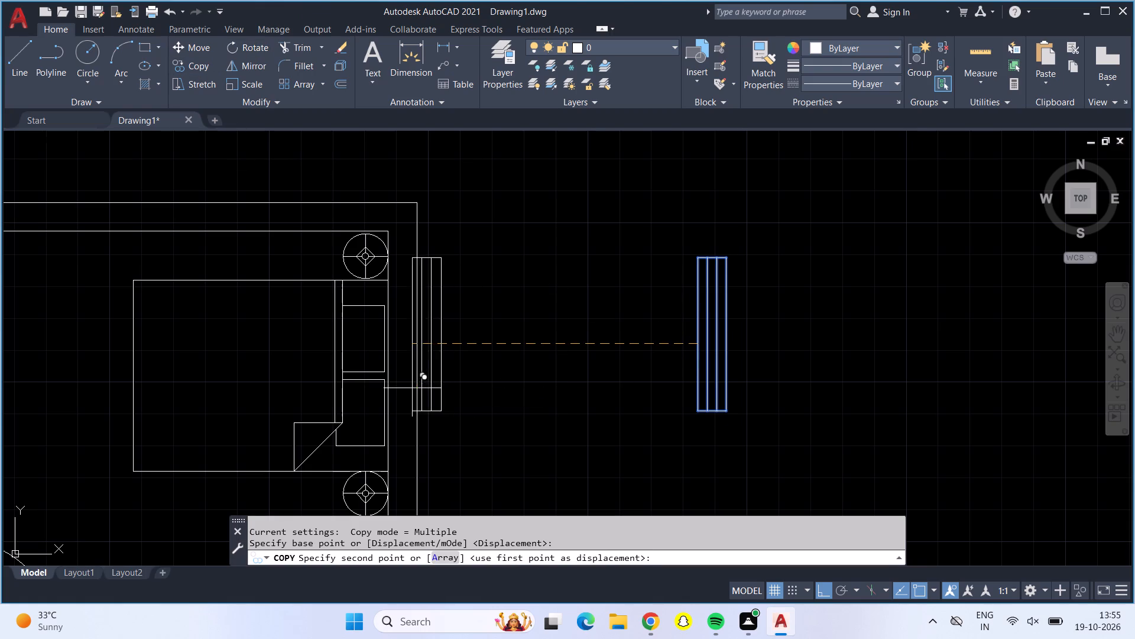
key("F8")
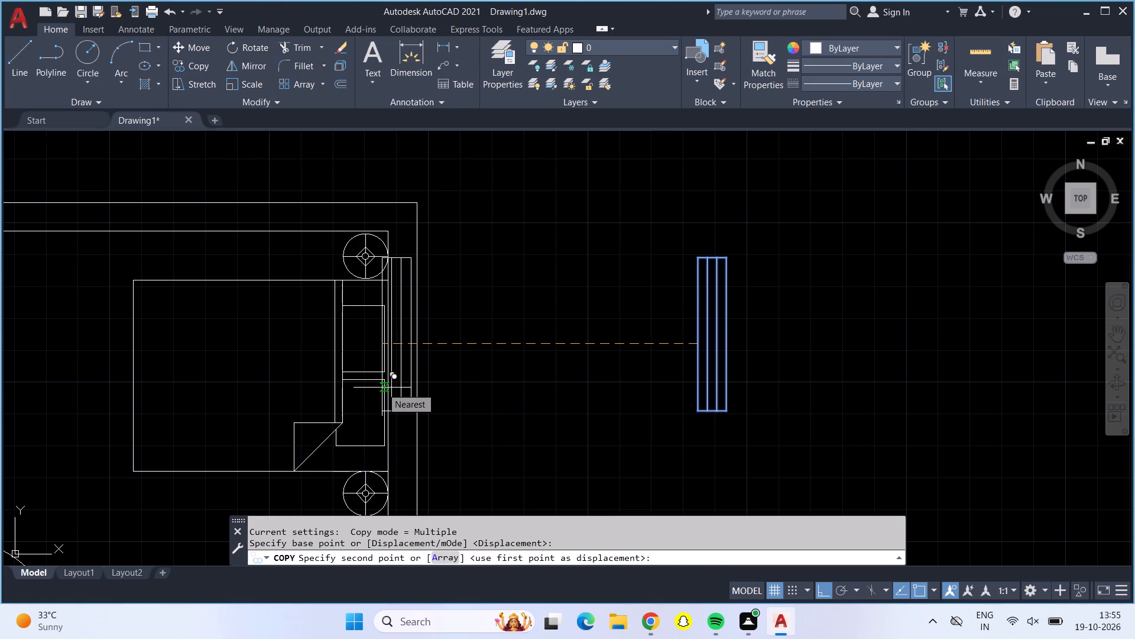
scroll(461, 447, "down", 1)
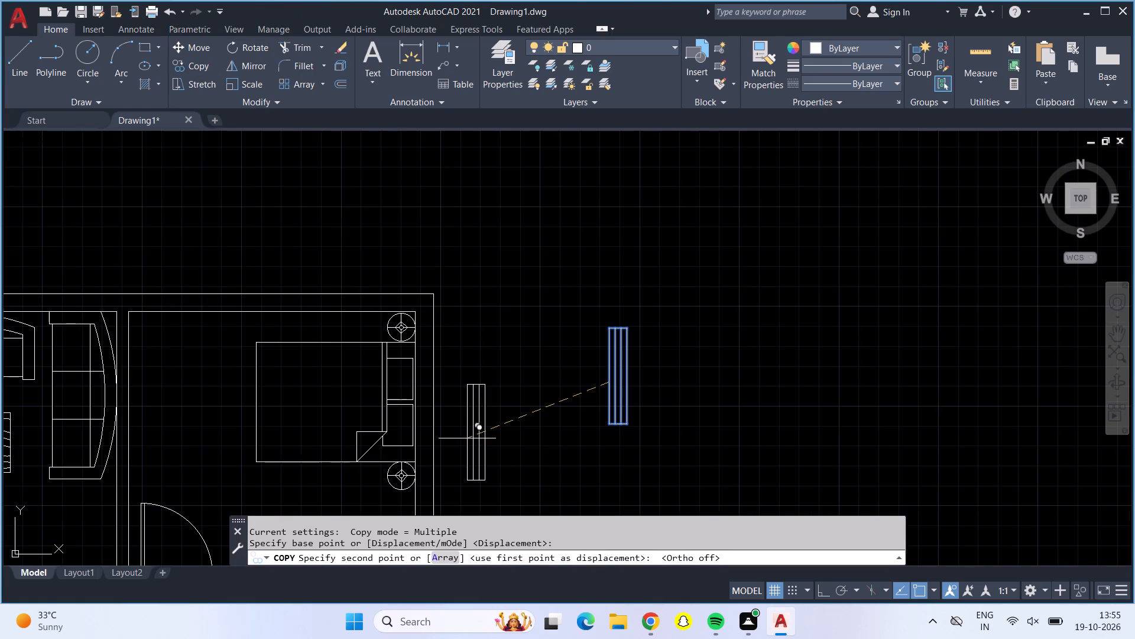
middle_click_drag(467, 438, 450, 282)
scroll(404, 263, "up", 4)
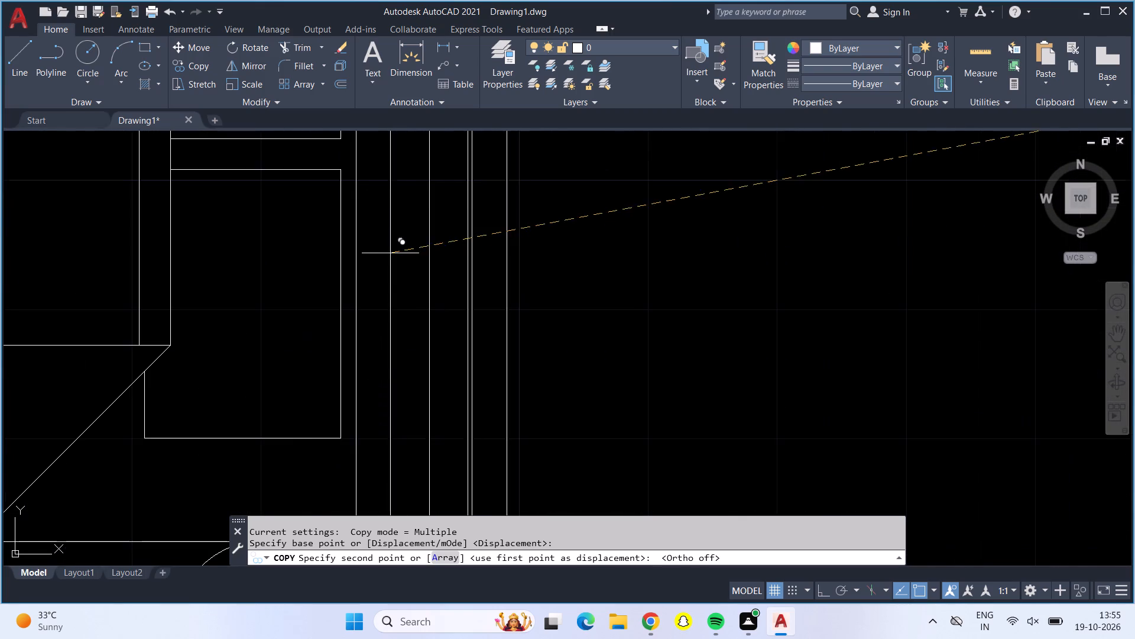
scroll(390, 253, "down", 1)
left_click(368, 215)
Place another copy of the window symbol in the southeast bedroom's east wall, behind the bed.
scroll(368, 215, "down", 2)
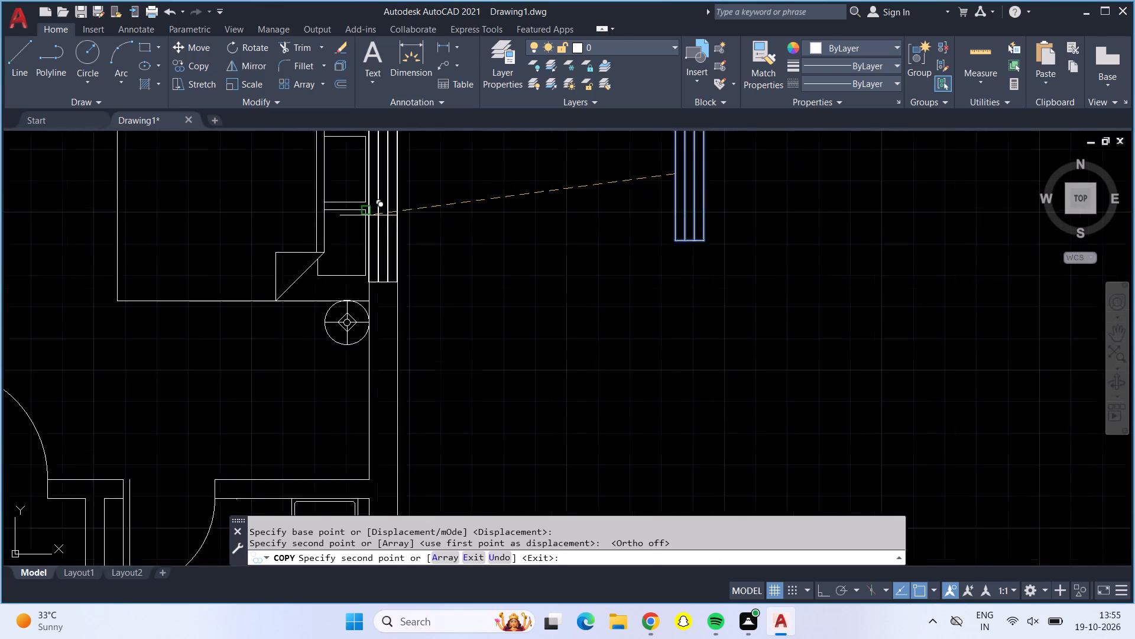
scroll(368, 215, "down", 2)
middle_click_drag(423, 289, 413, 160)
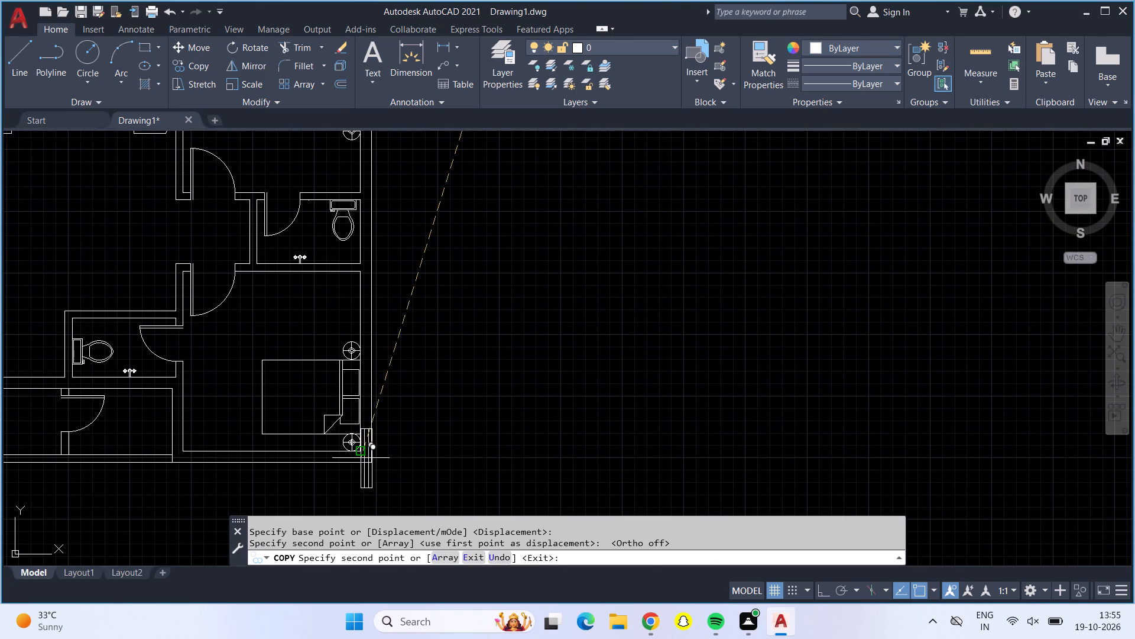
scroll(374, 415, "up", 4)
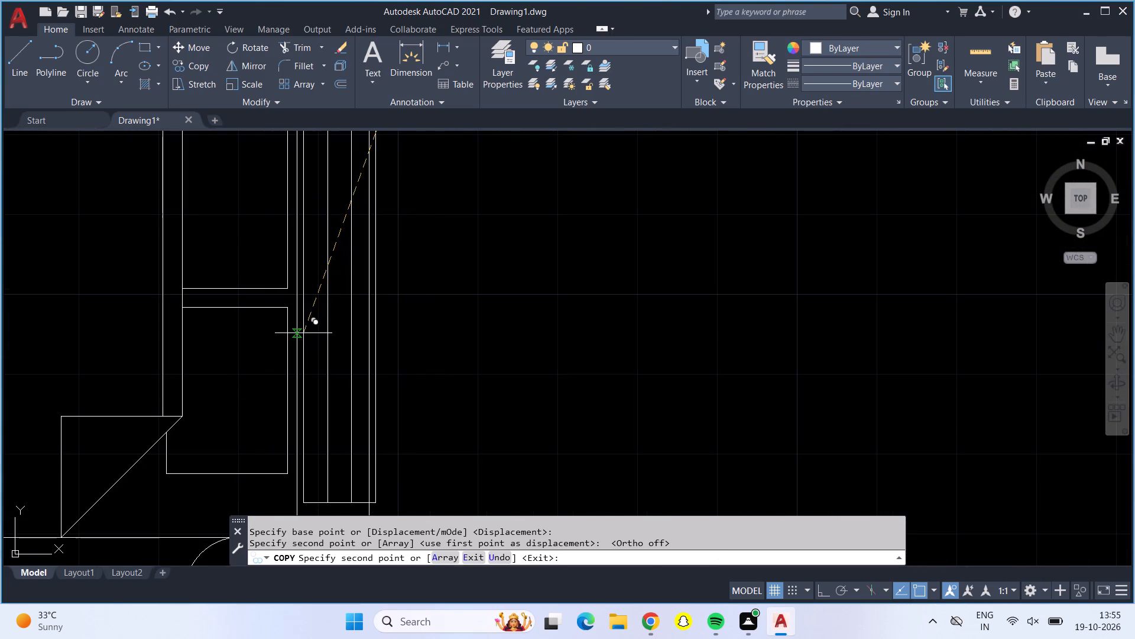
left_click(299, 318)
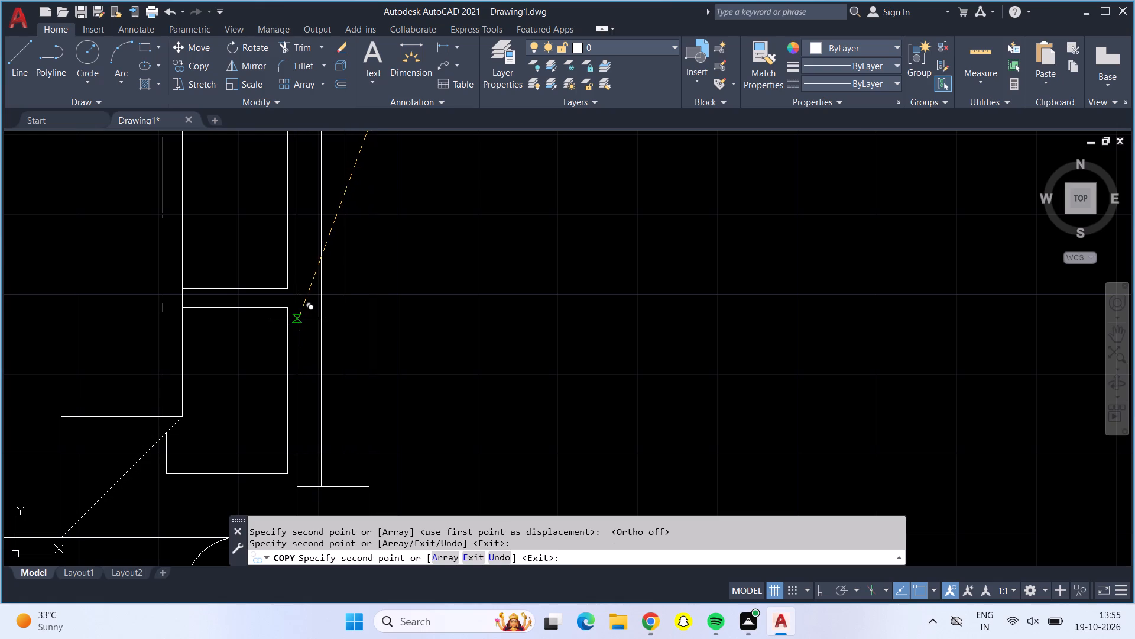
Examine the living room, stair and entrance walls for another upright window position, and end the window copying.
scroll(299, 318, "down", 3)
scroll(299, 320, "up", 1)
scroll(299, 320, "down", 1)
scroll(382, 335, "down", 1)
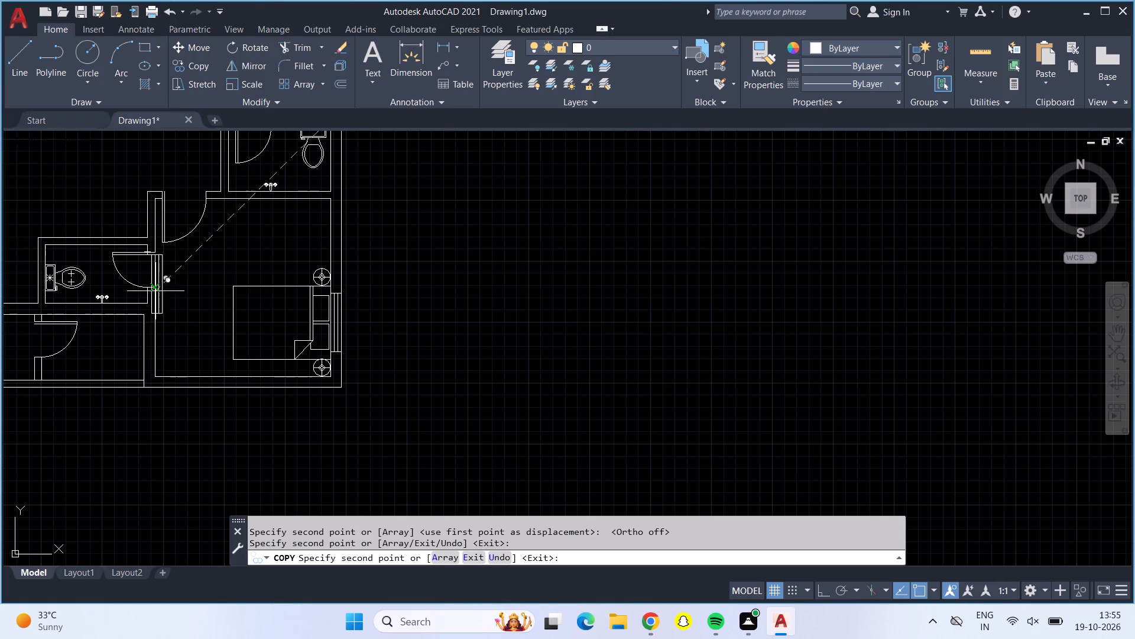
middle_click_drag(170, 299, 446, 448)
middle_click_drag(278, 259, 384, 518)
scroll(168, 505, "up", 1)
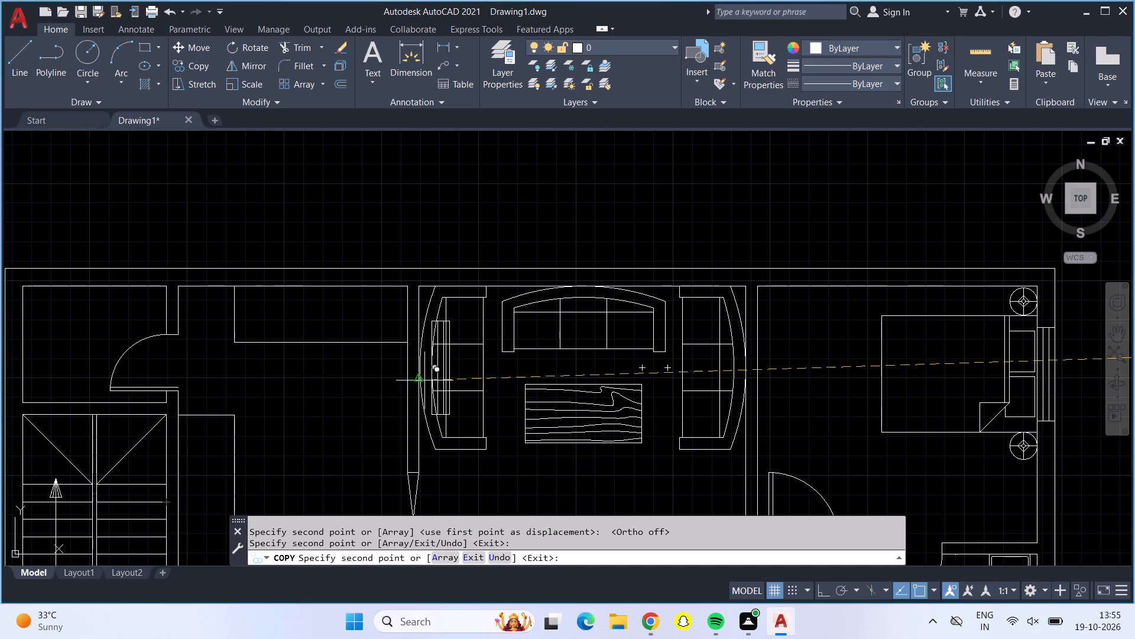
scroll(825, 375, "down", 2)
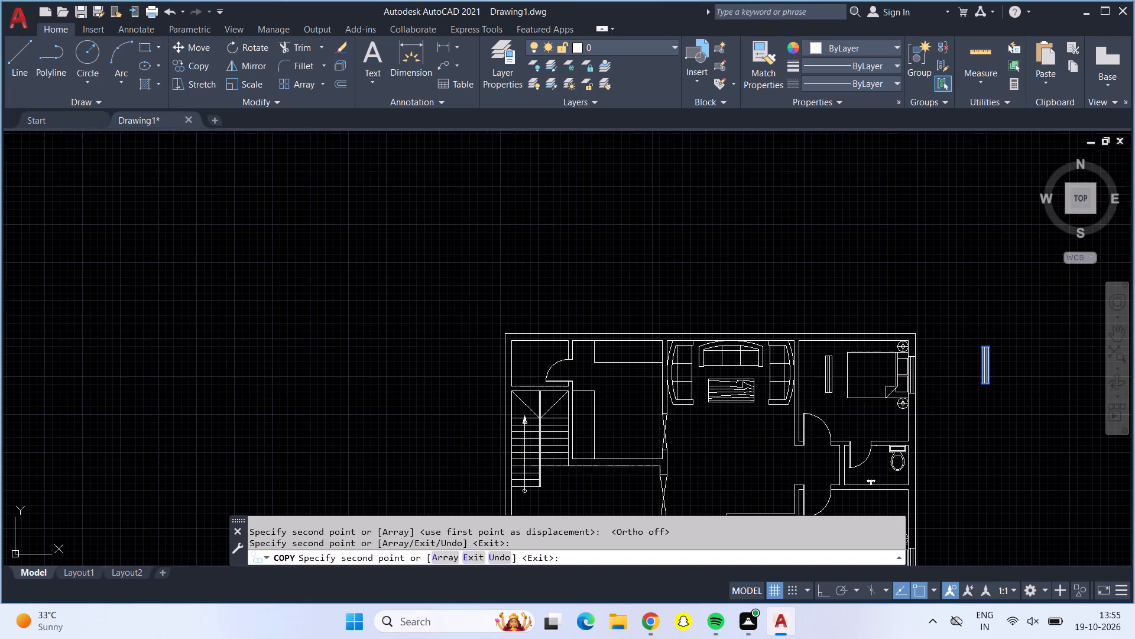
middle_click_drag(717, 453, 600, 272)
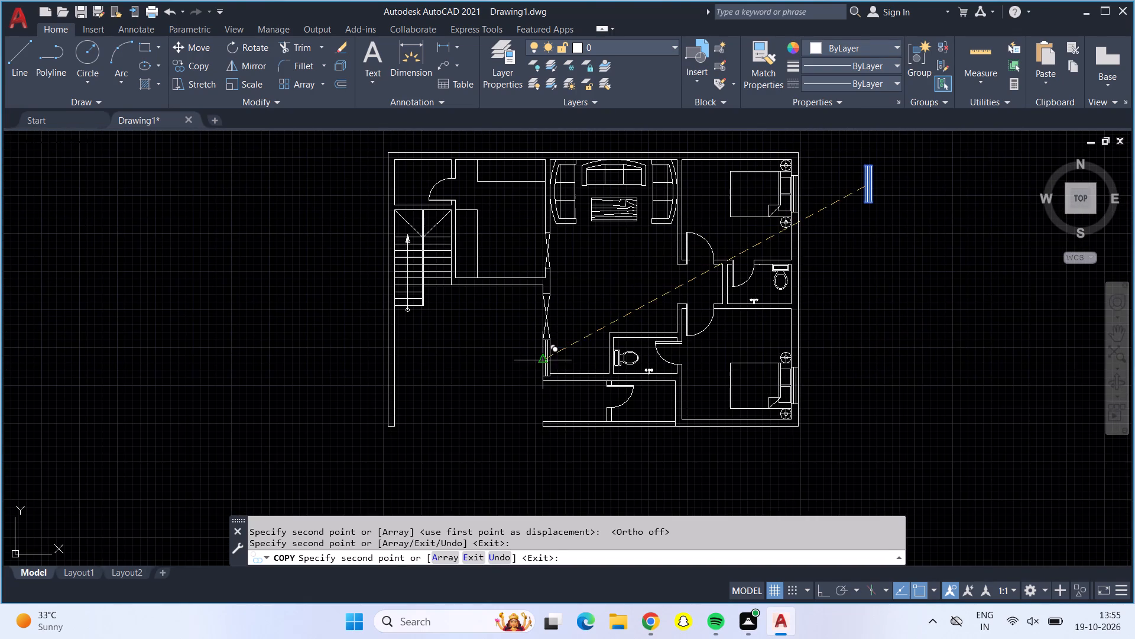
scroll(546, 360, "up", 5)
scroll(515, 374, "down", 2)
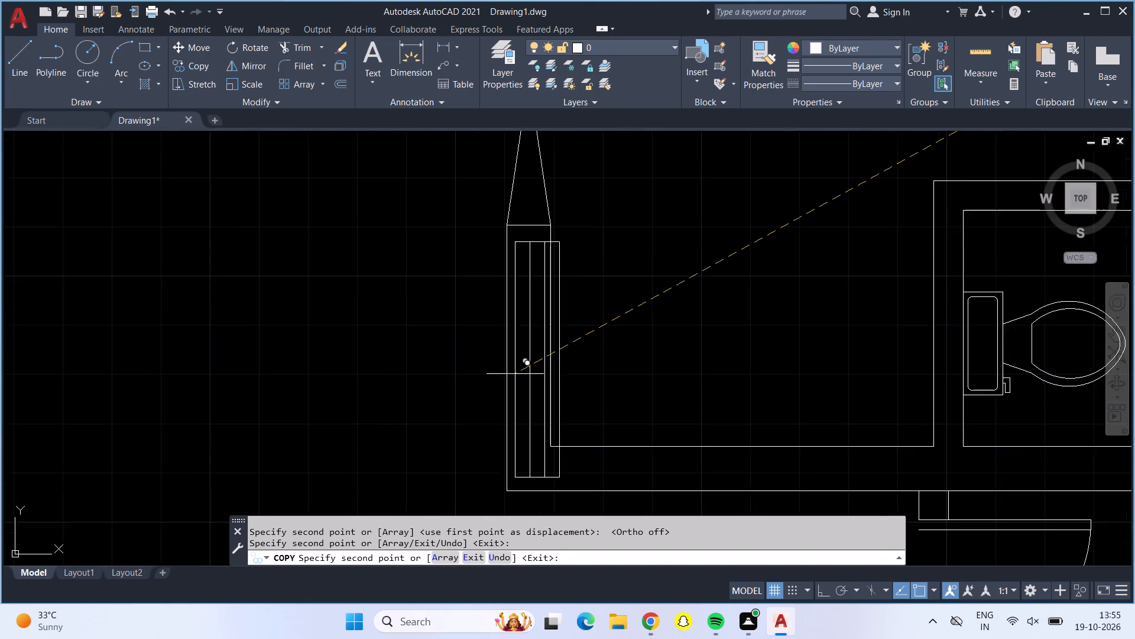
scroll(515, 374, "down", 1)
middle_click_drag(605, 344, 544, 352)
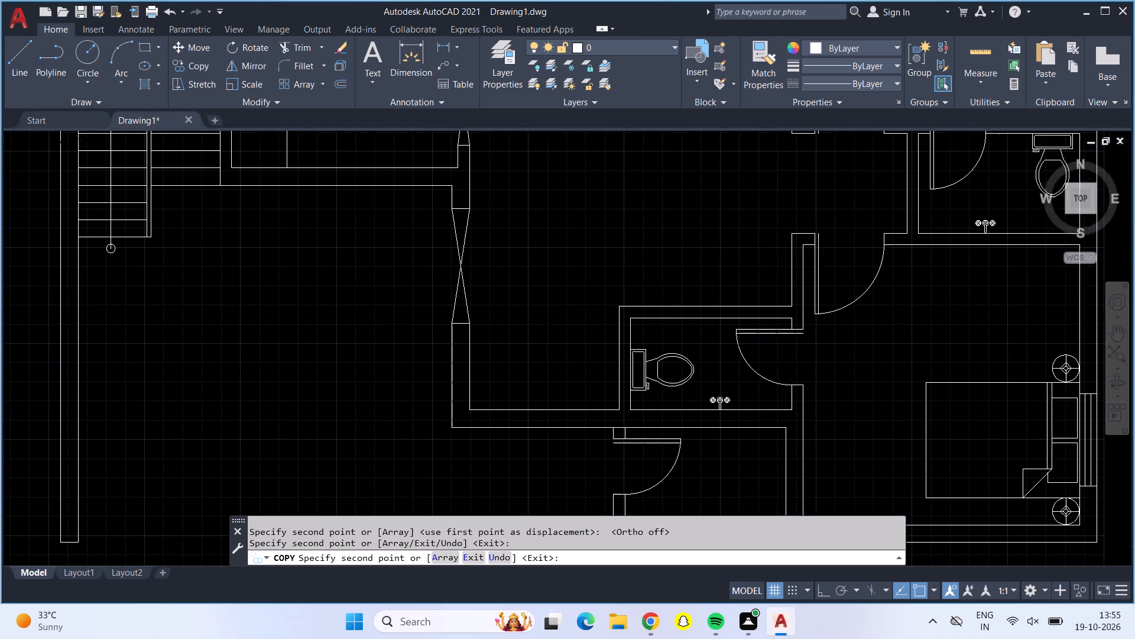
middle_click_drag(544, 352, 536, 379)
scroll(536, 379, "down", 2)
scroll(520, 255, "up", 2)
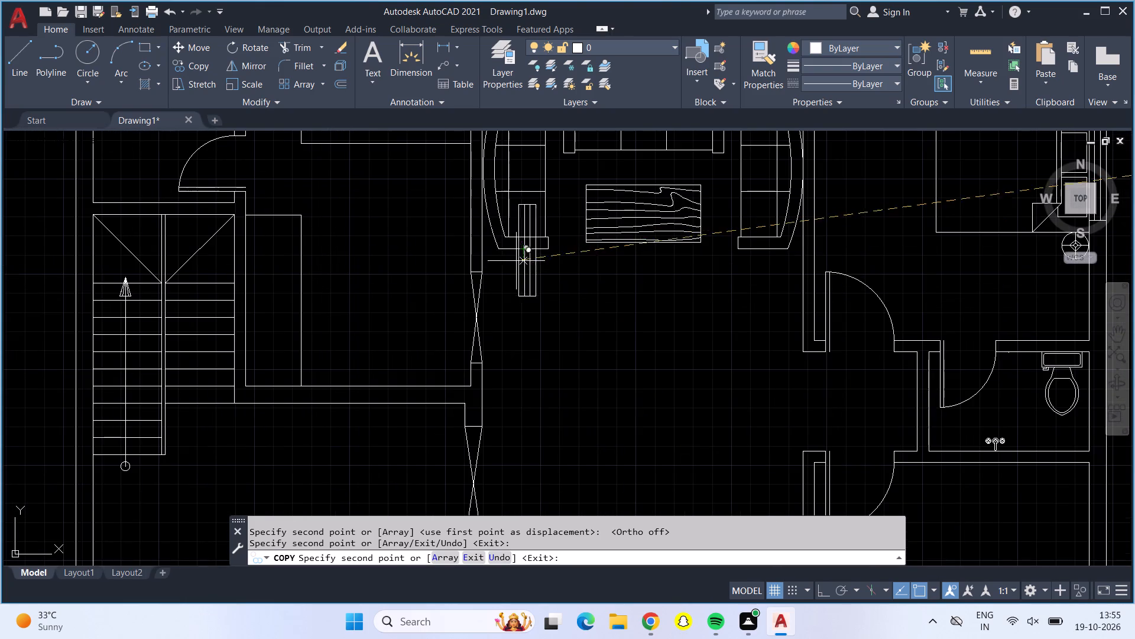
scroll(421, 321, "down", 1)
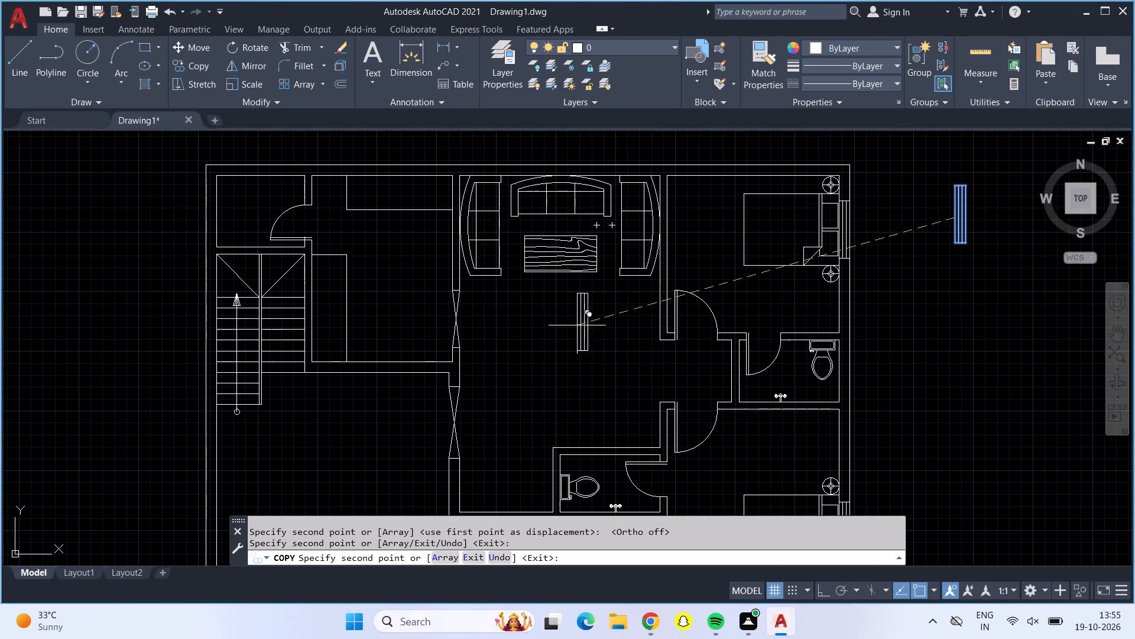
middle_click_drag(954, 284, 728, 213)
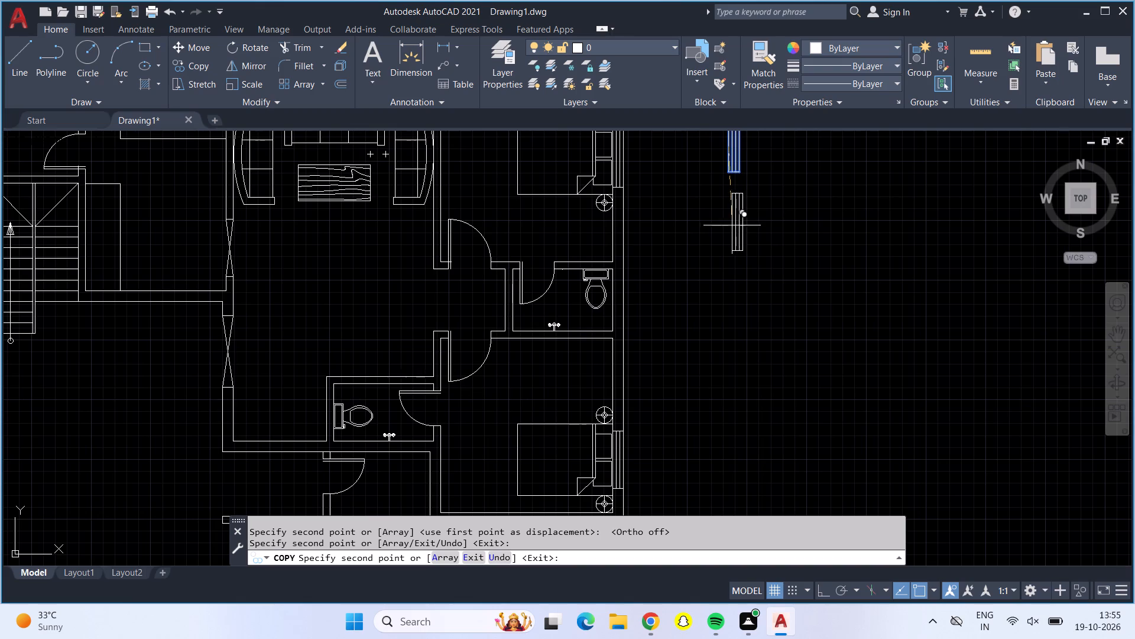
middle_click_drag(732, 225, 711, 375)
key("Return")
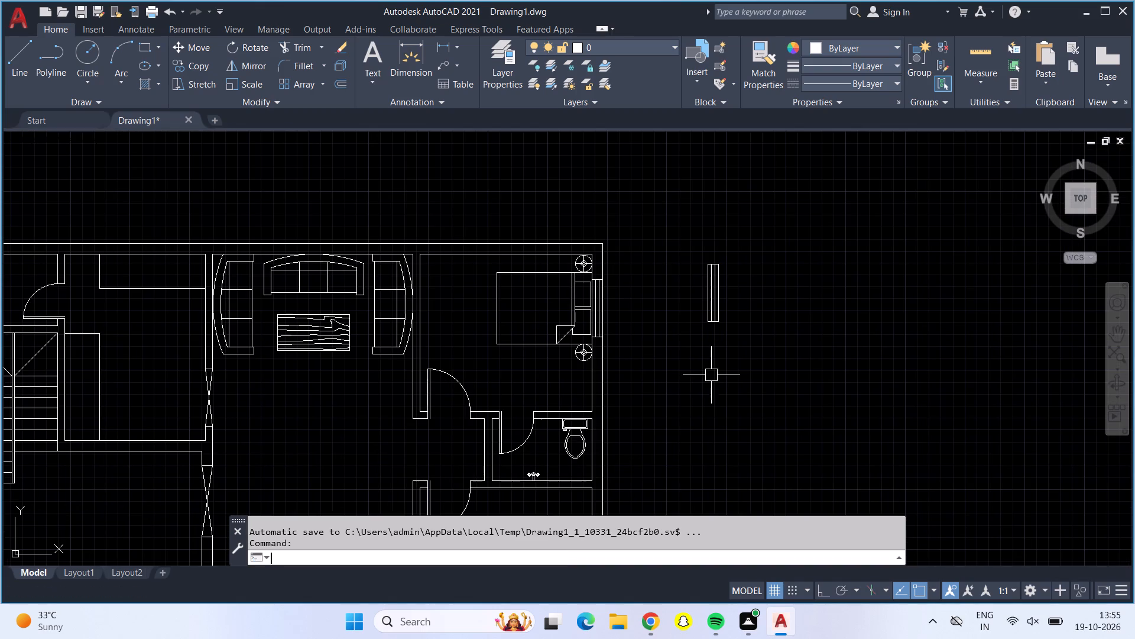
Rotate the loose window symbol east of the plan to 270° about its southwest corner with Ortho on, laying it horizontal.
left_click(689, 251)
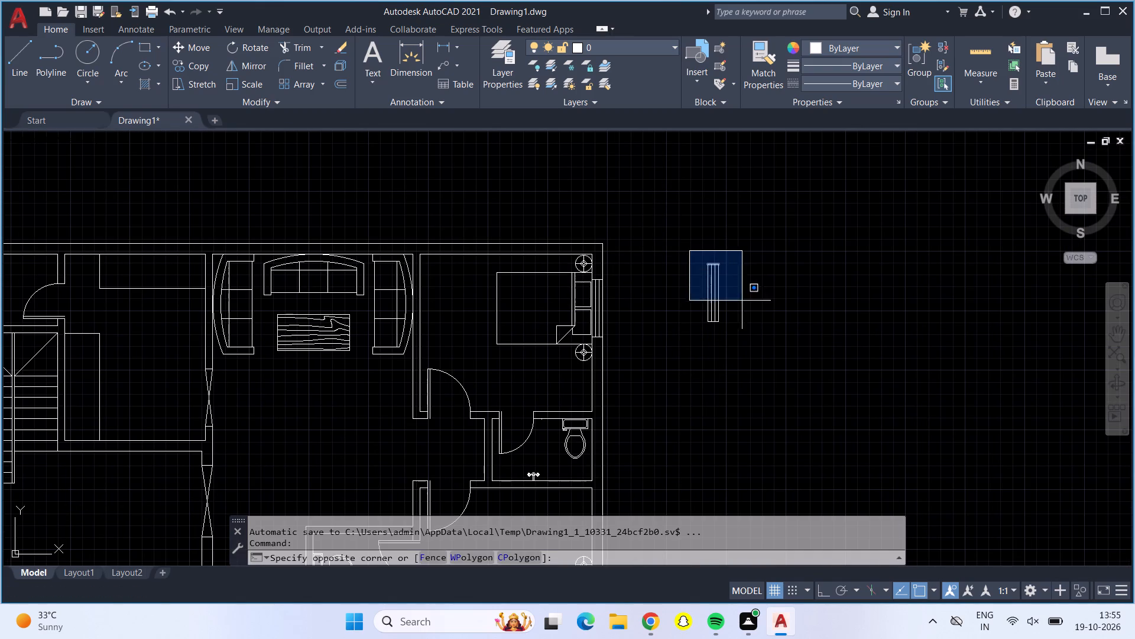
left_click(749, 351)
left_click(249, 41)
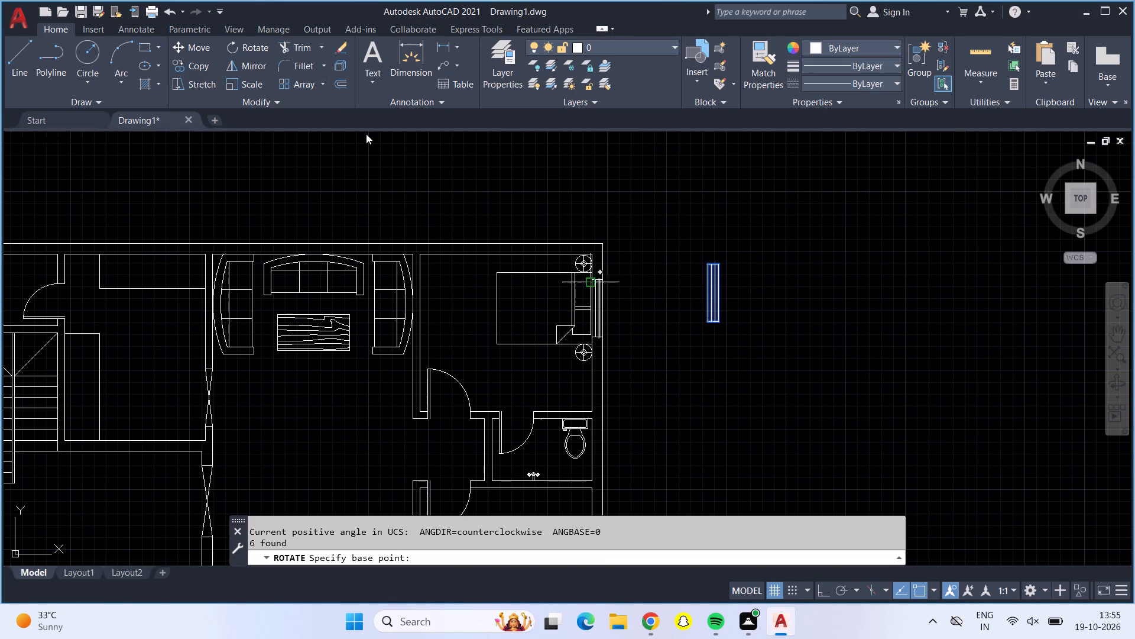
key("F8")
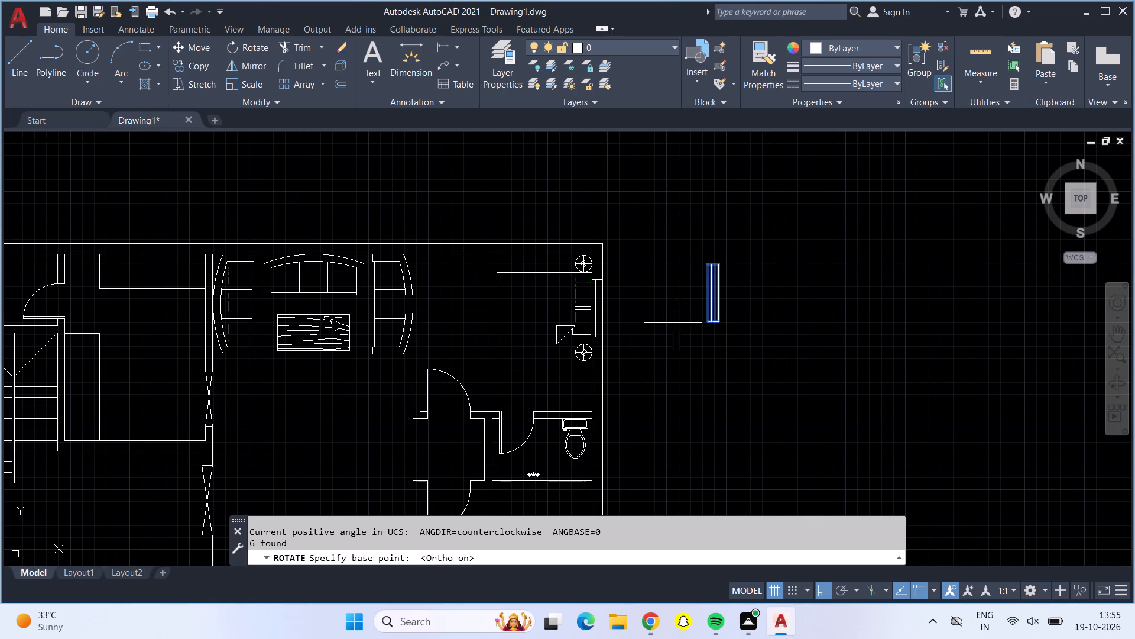
left_click(703, 322)
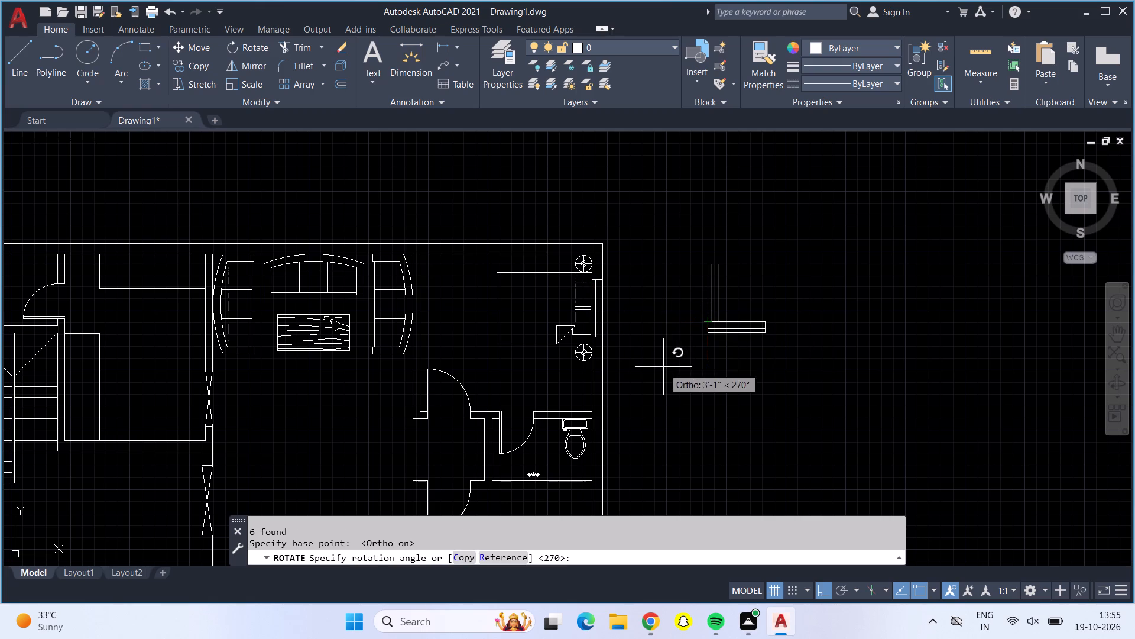
left_click(663, 368)
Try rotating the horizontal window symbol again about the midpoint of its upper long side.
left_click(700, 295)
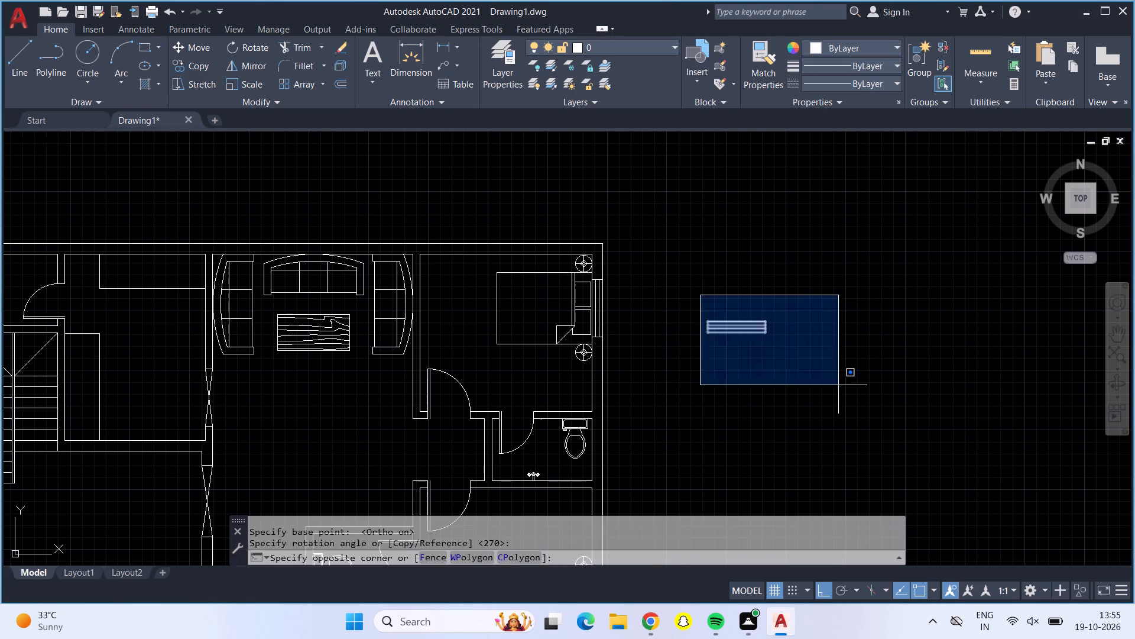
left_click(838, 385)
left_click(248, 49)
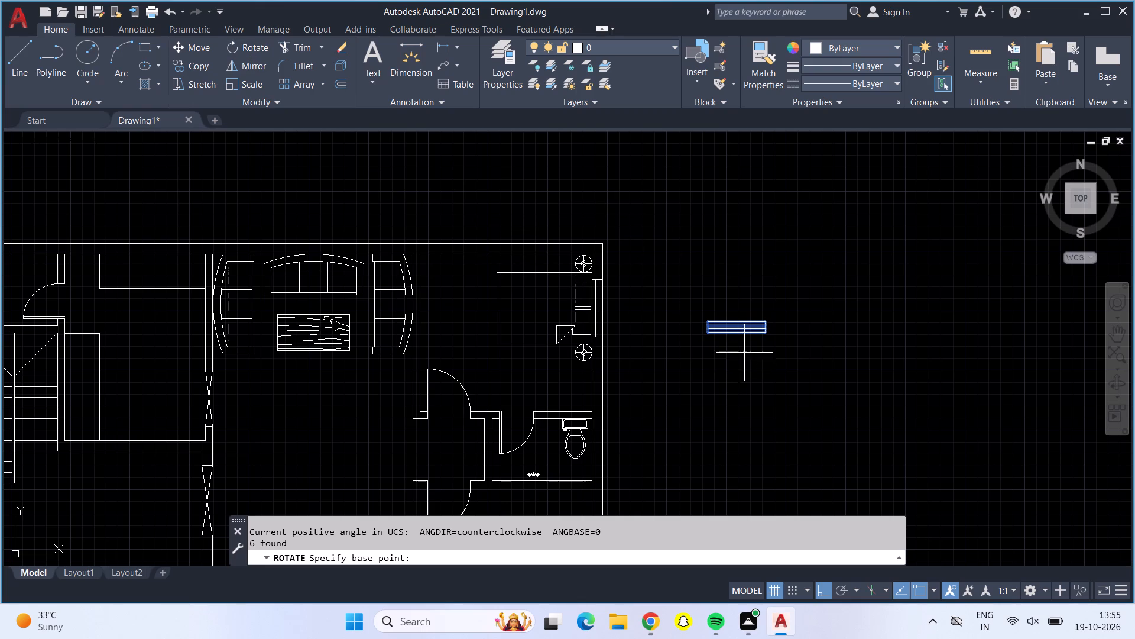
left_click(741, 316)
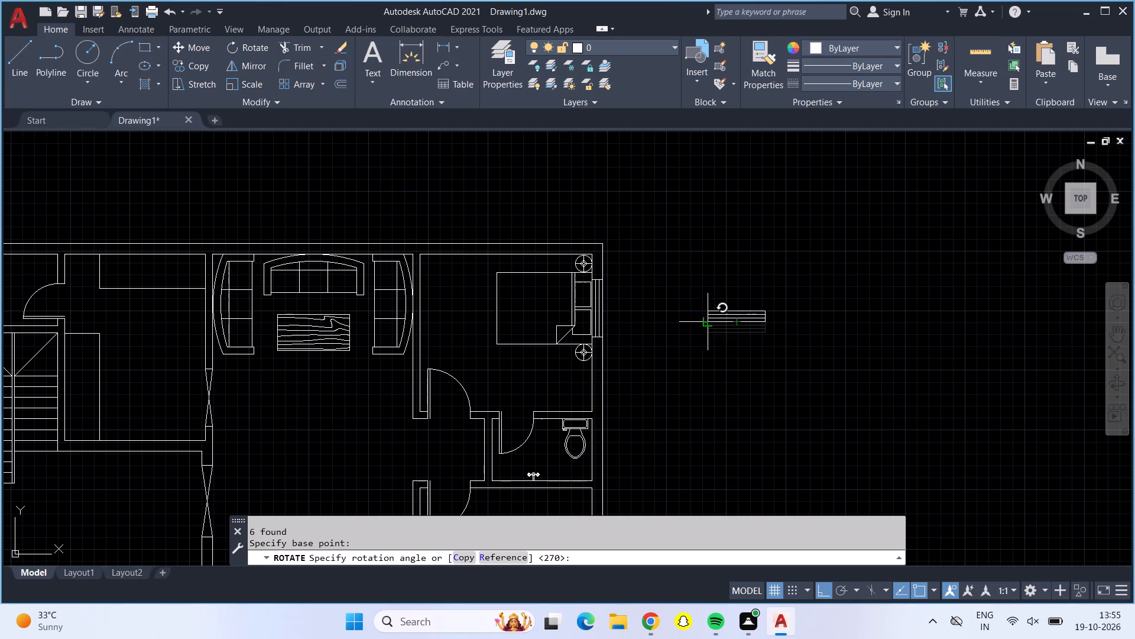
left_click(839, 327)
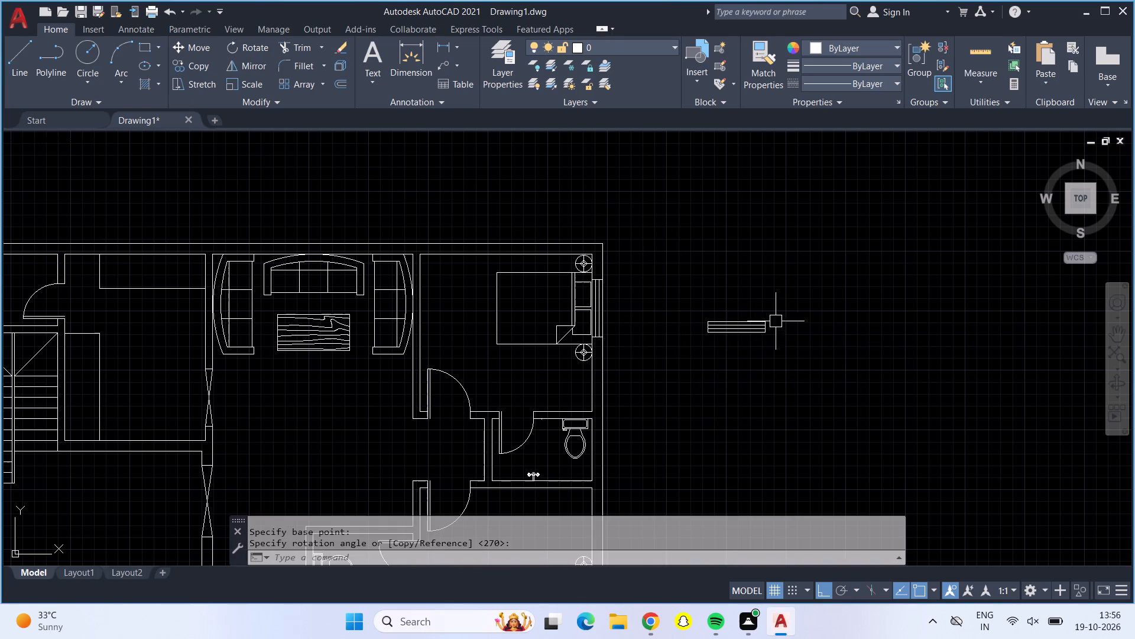
Copy the horizontal window symbol by its upper side's midpoint into the northeast bedroom's north wall, with Ortho off.
left_click(691, 306)
left_click(791, 369)
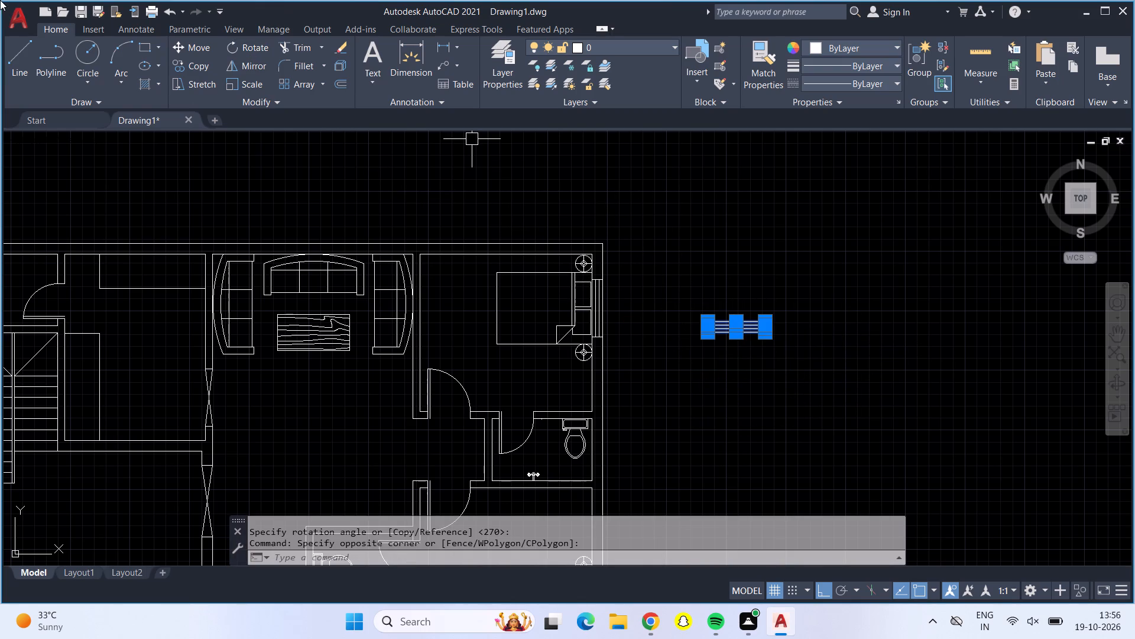
left_click(202, 72)
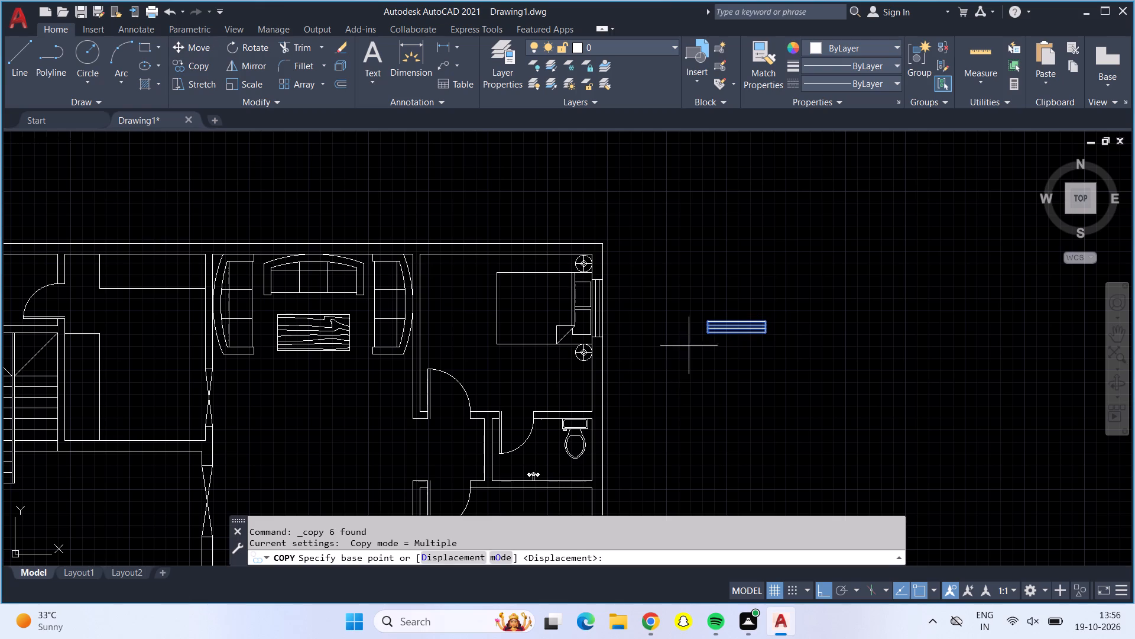
left_click(735, 323)
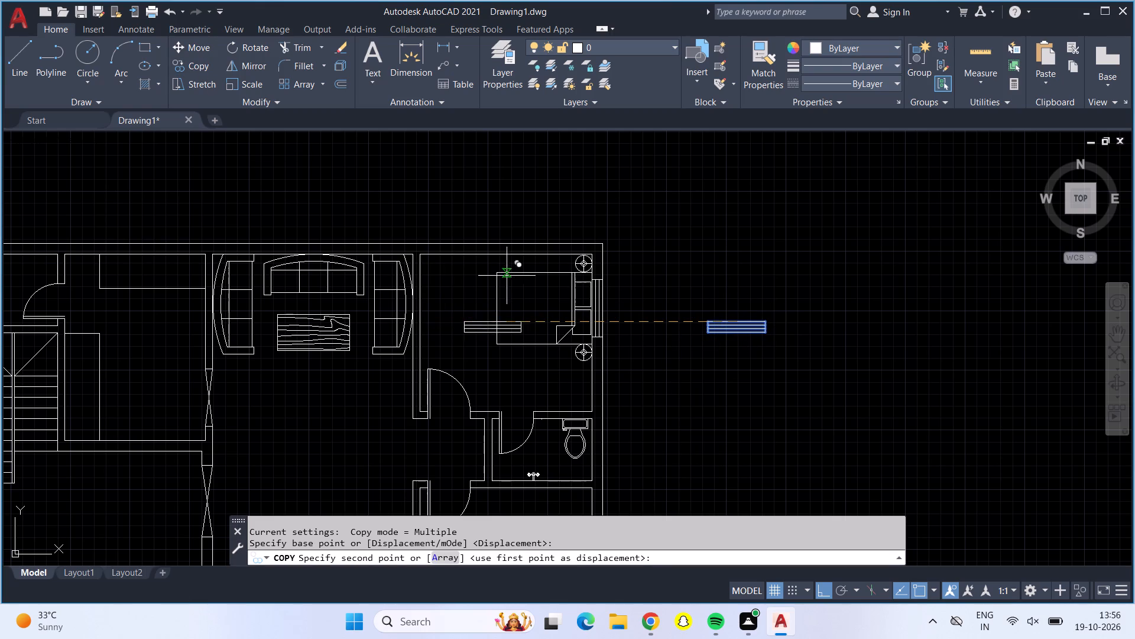
key("F8")
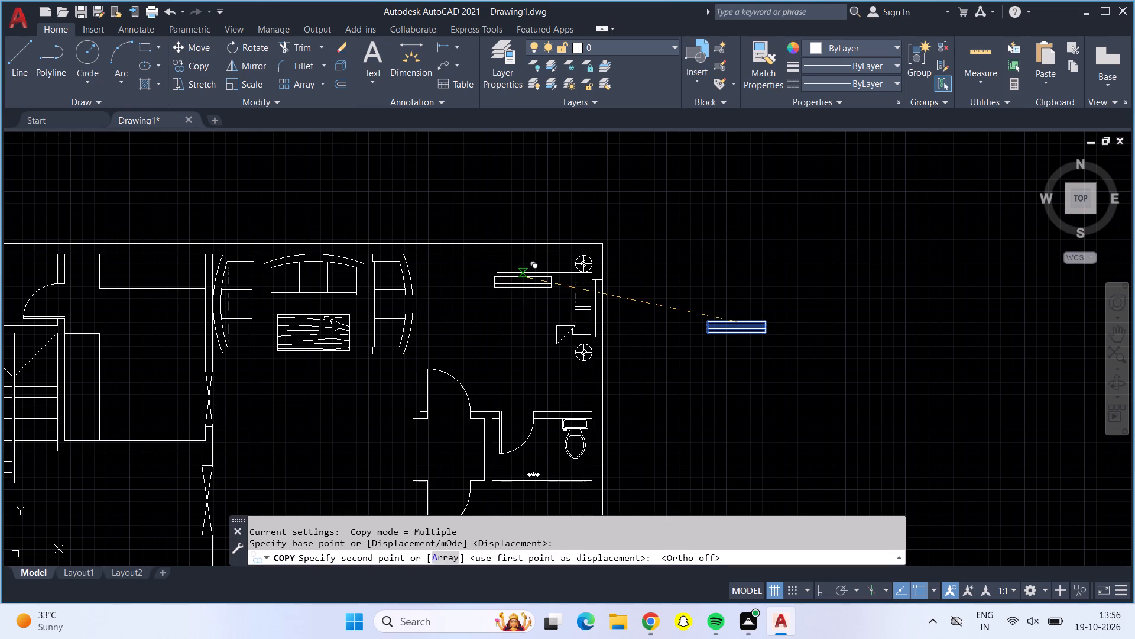
scroll(510, 251, "up", 3)
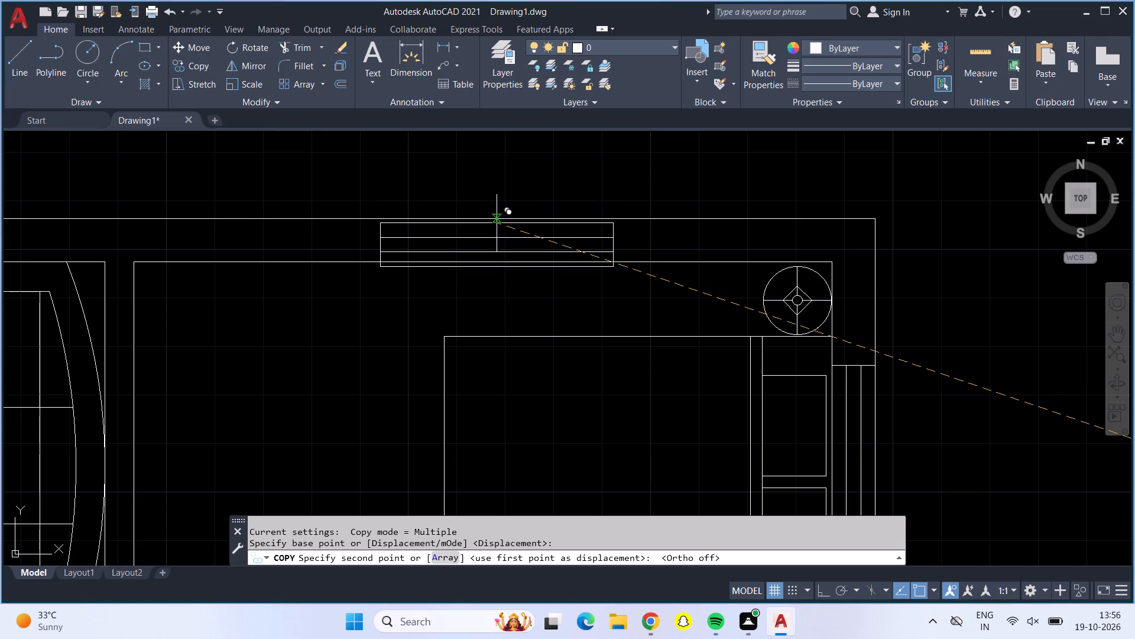
left_click(498, 221)
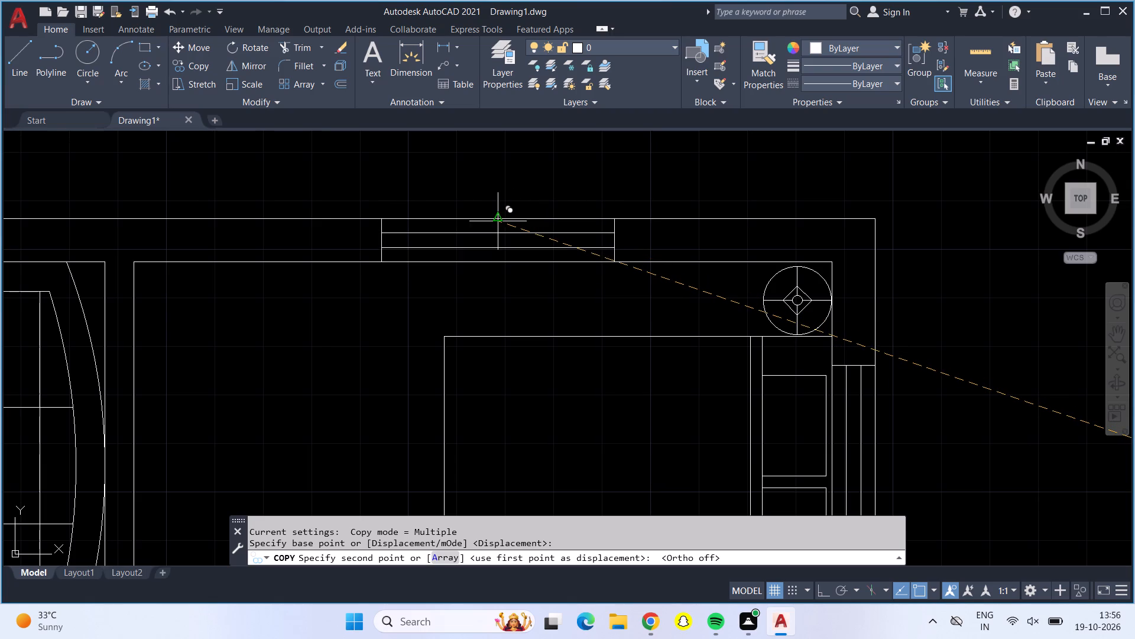
Place another copy of the horizontal window in the southeast bedroom's south wall.
scroll(499, 227, "up", 1)
scroll(499, 228, "down", 2)
scroll(502, 310, "down", 1)
scroll(503, 318, "up", 1)
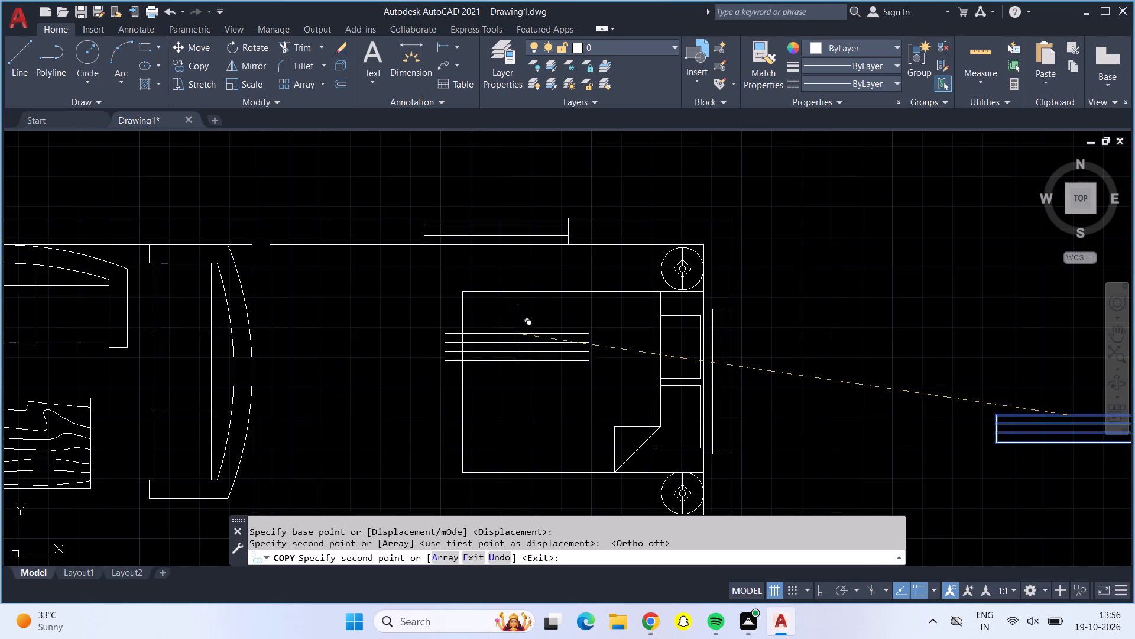
scroll(520, 345, "down", 1)
scroll(520, 345, "up", 1)
scroll(520, 345, "down", 1)
scroll(527, 393, "down", 2)
middle_click_drag(518, 418, 414, 149)
scroll(420, 340, "up", 1)
scroll(419, 338, "down", 1)
scroll(416, 336, "up", 2)
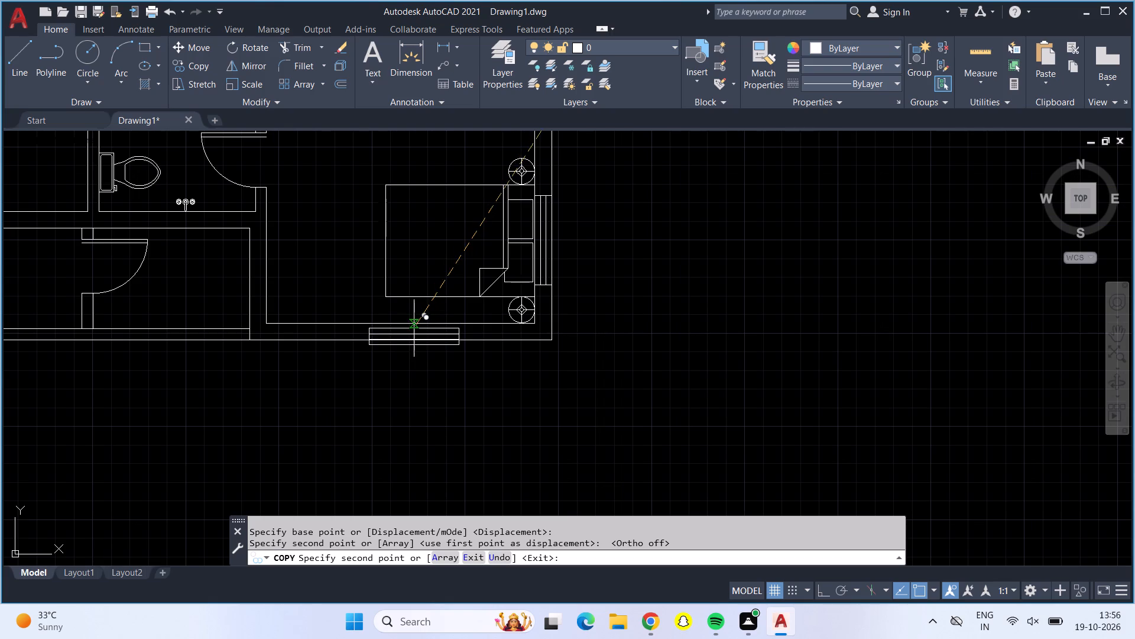
scroll(415, 330, "up", 2)
left_click(405, 312)
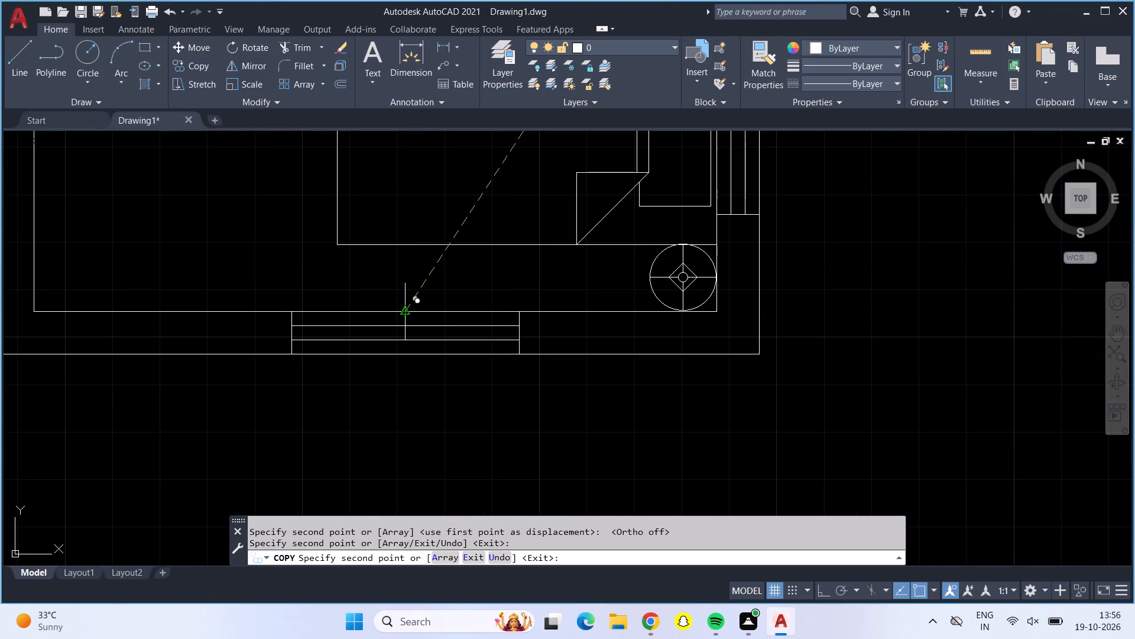
Place another copy of the horizontal window in the kitchen's south wall, east of the staircase.
scroll(407, 315, "up", 1)
scroll(407, 315, "down", 2)
scroll(336, 308, "down", 3)
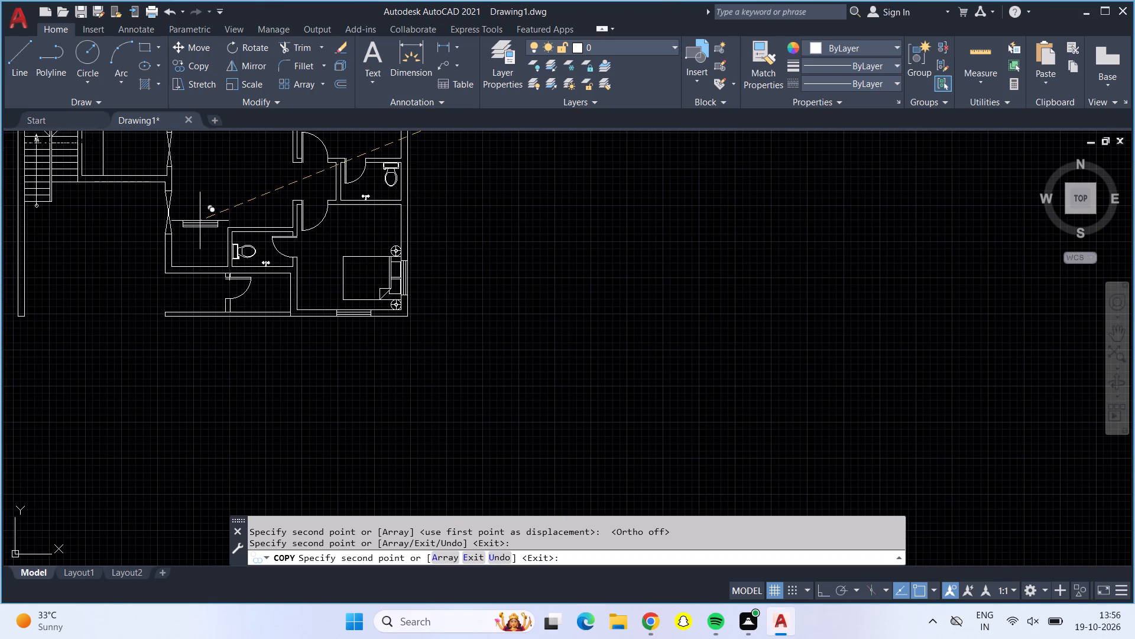
middle_click_drag(200, 221, 278, 286)
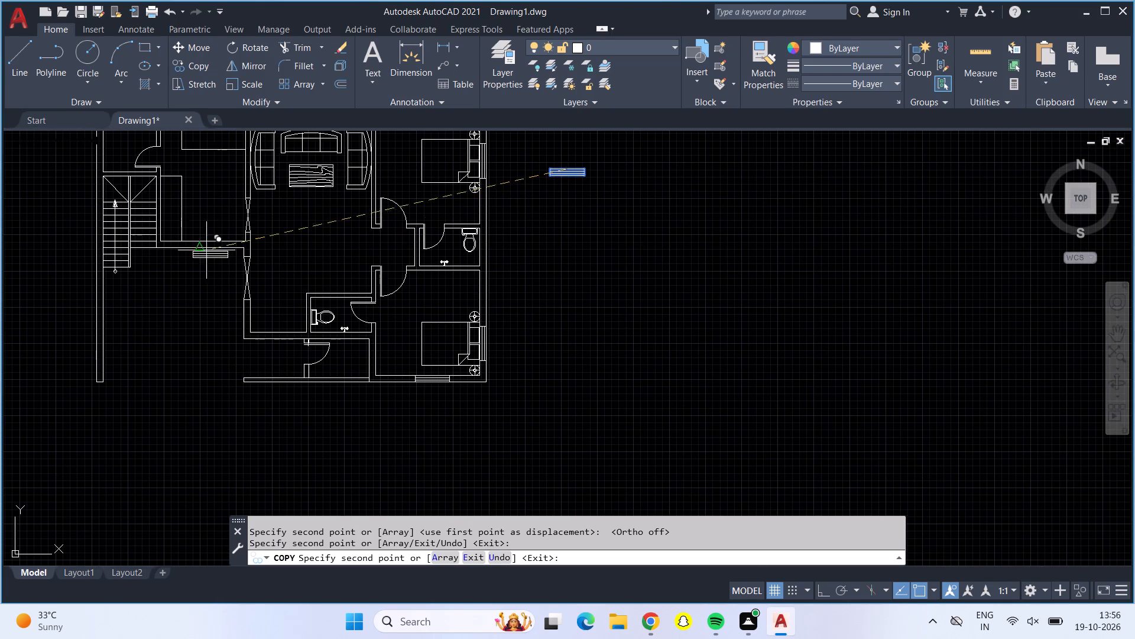
scroll(210, 264, "up", 1)
scroll(207, 262, "down", 1)
scroll(199, 241, "up", 6)
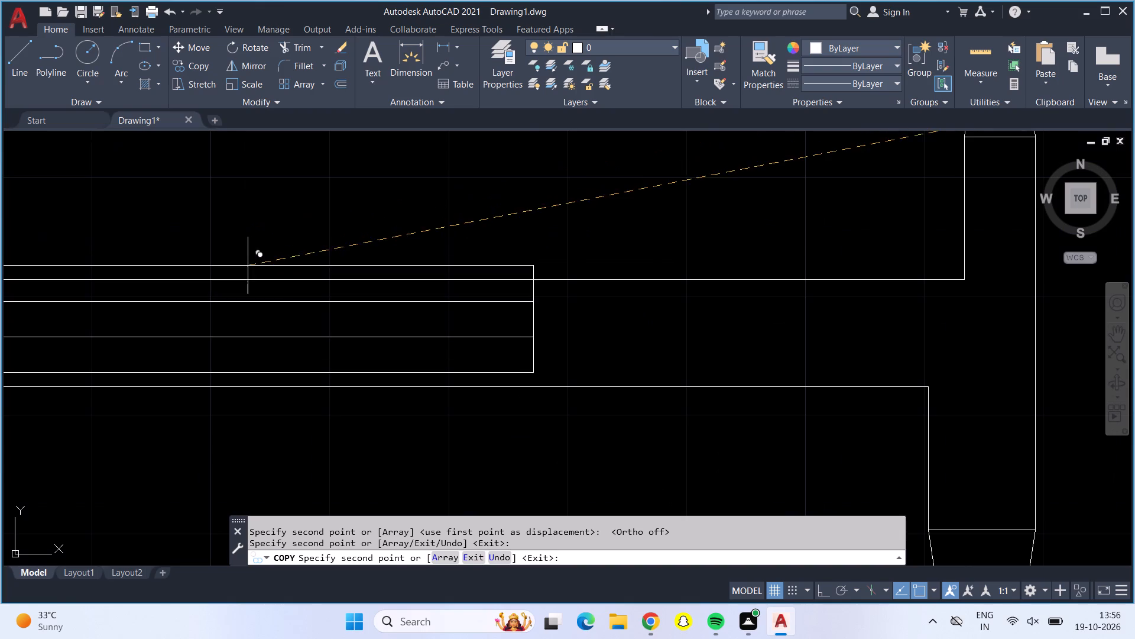
left_click(280, 279)
Place another copy of the horizontal window in the living room's north wall, near its west end behind the sofas.
scroll(291, 290, "down", 4)
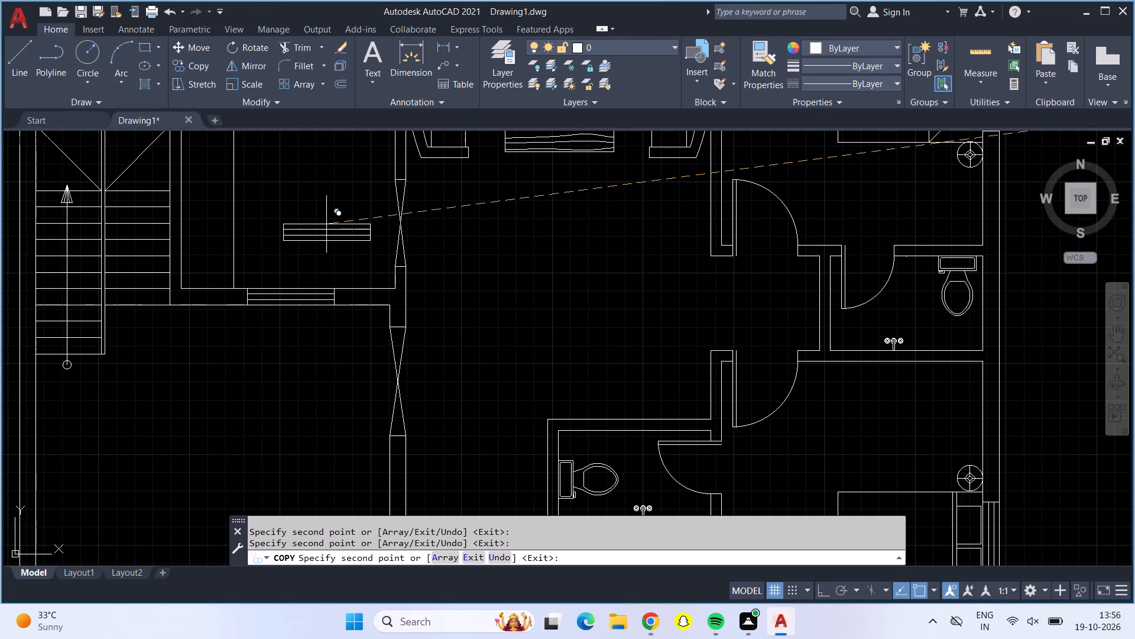
middle_click_drag(326, 224, 253, 440)
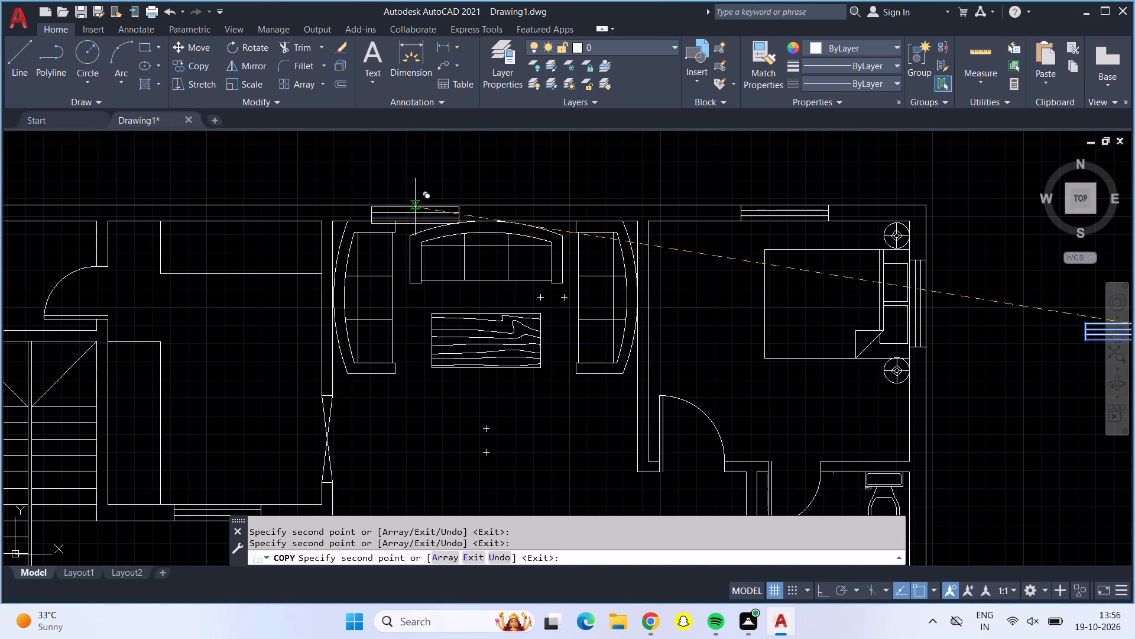
scroll(411, 206, "up", 4)
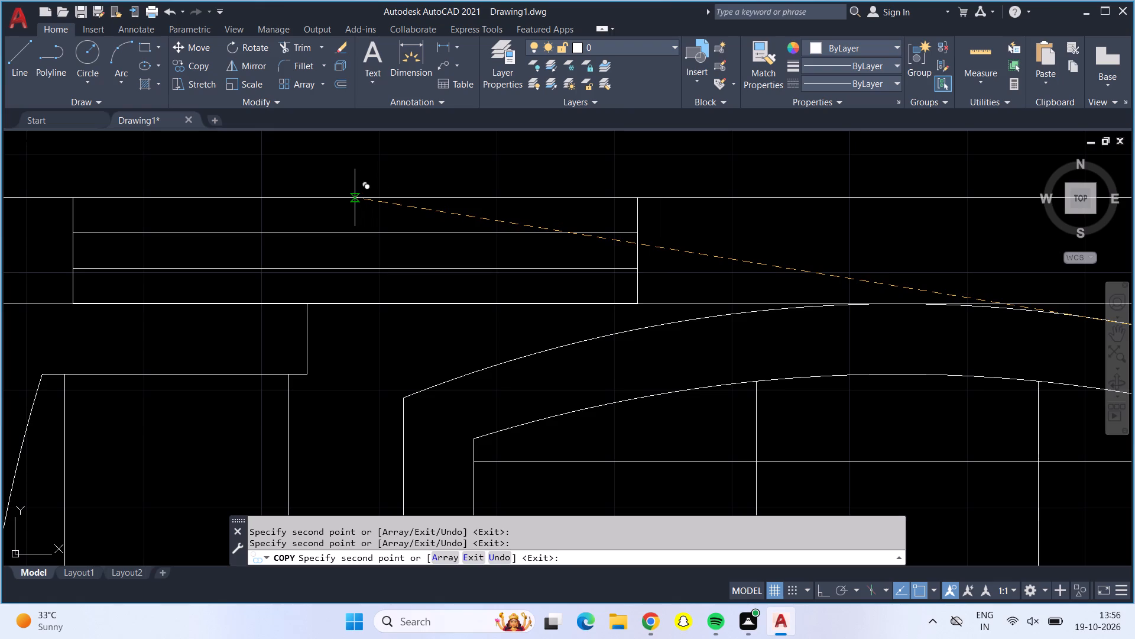
left_click(355, 198)
Place another copy of the horizontal window in the living room's north wall, near its east end behind the sofas.
scroll(615, 188, "down", 2)
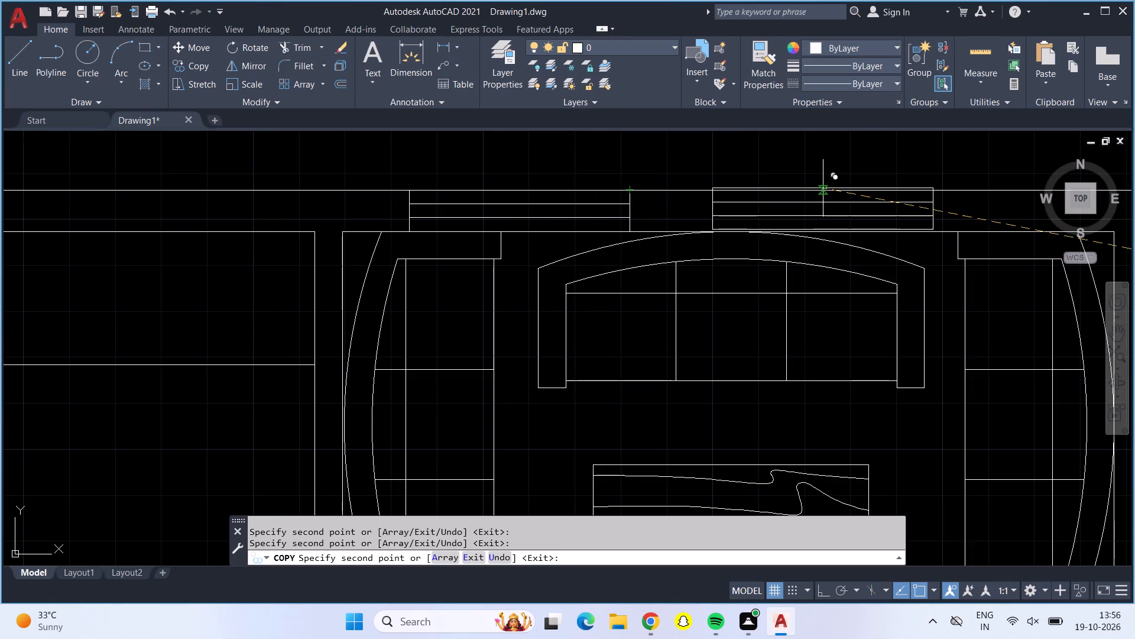
middle_click_drag(823, 188, 674, 201)
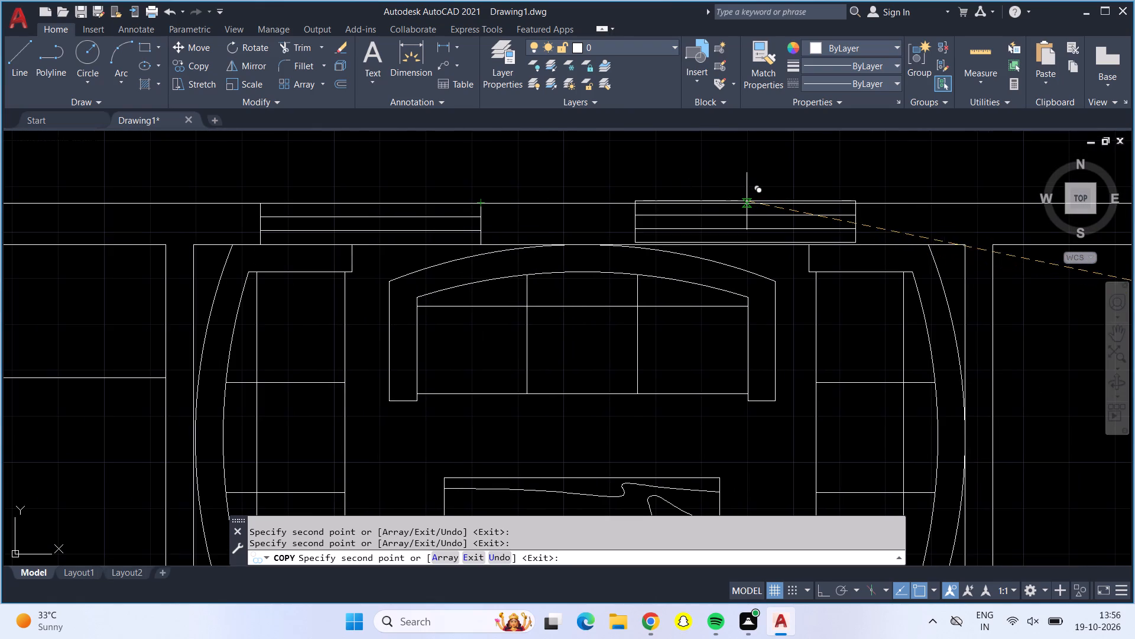
left_click(753, 203)
Place another copy of the horizontal window in the kitchen's north wall, above the counter, and finish copying.
scroll(731, 233, "down", 1)
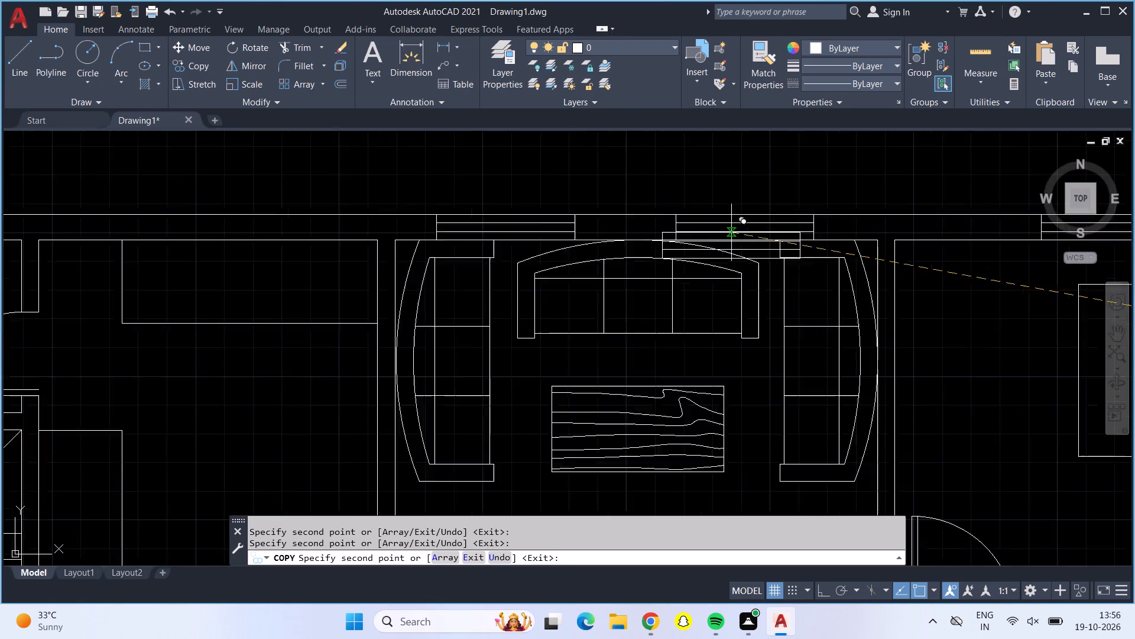
scroll(731, 233, "down", 1)
scroll(728, 233, "up", 1)
scroll(541, 272, "down", 2)
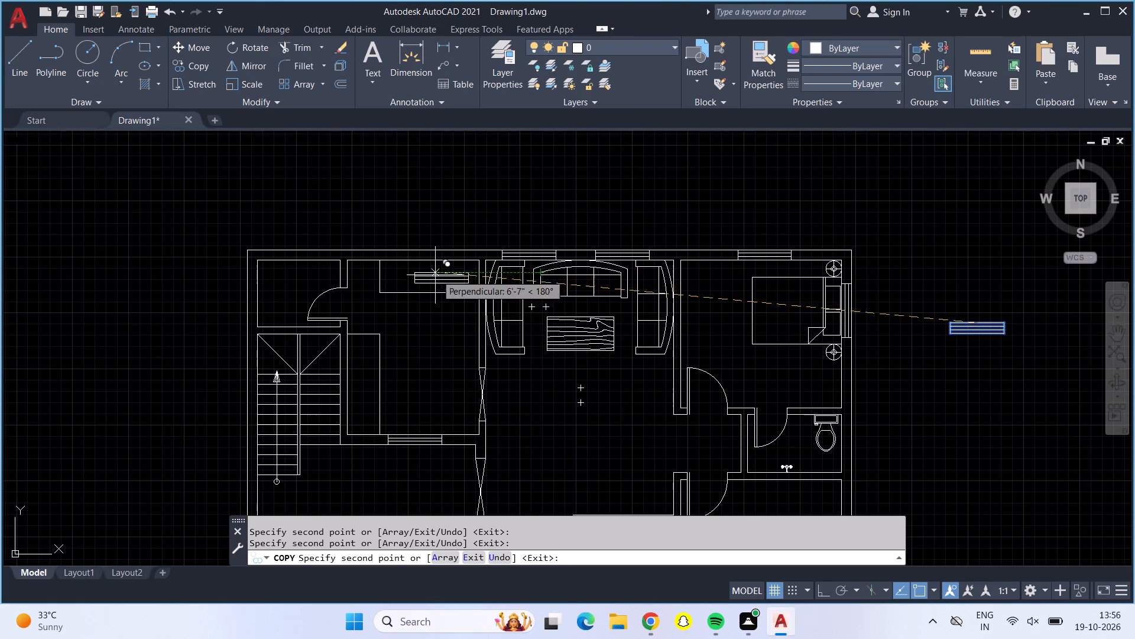
scroll(413, 250, "down", 1)
scroll(413, 249, "up", 5)
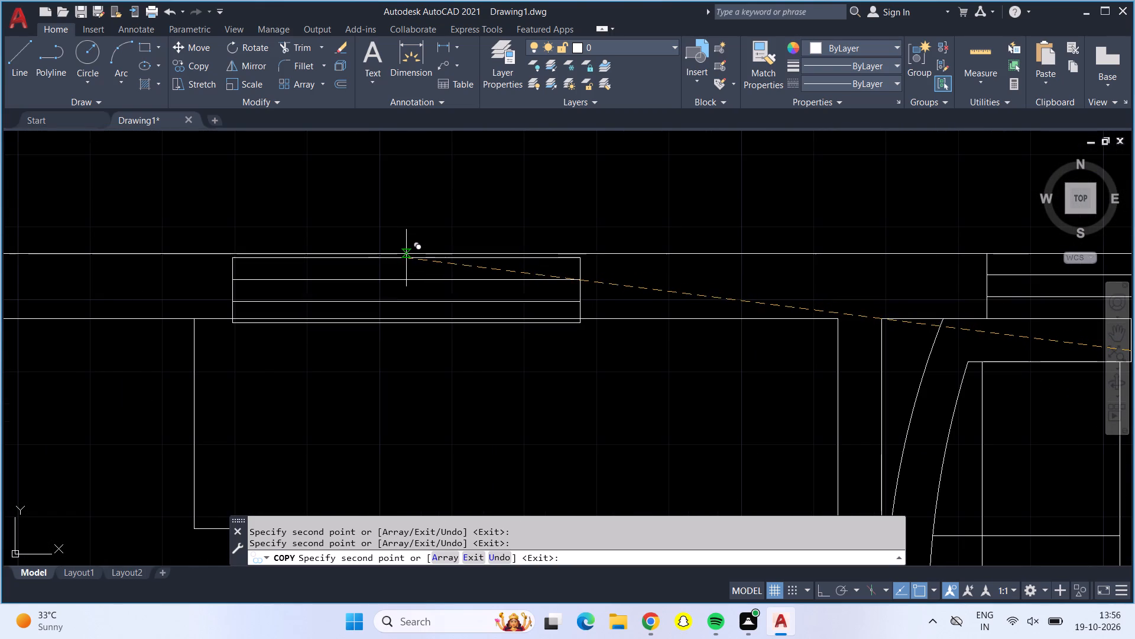
left_click(406, 257)
scroll(406, 257, "down", 3)
scroll(406, 257, "up", 1)
scroll(317, 305, "down", 1)
scroll(317, 305, "up", 1)
scroll(317, 305, "down", 1)
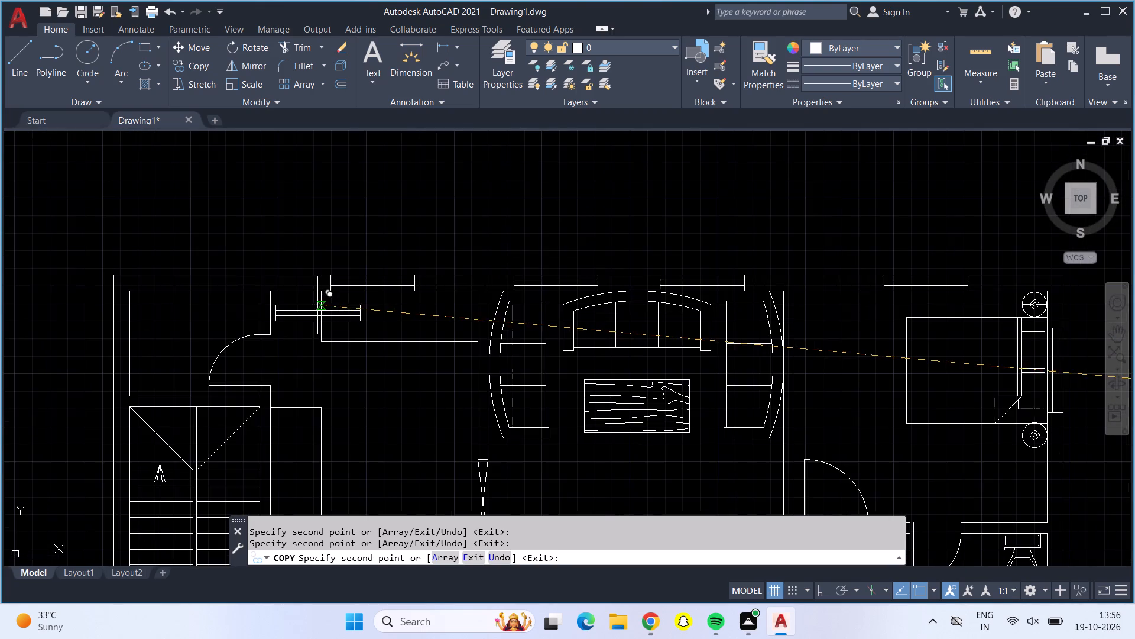
scroll(309, 312, "down", 2)
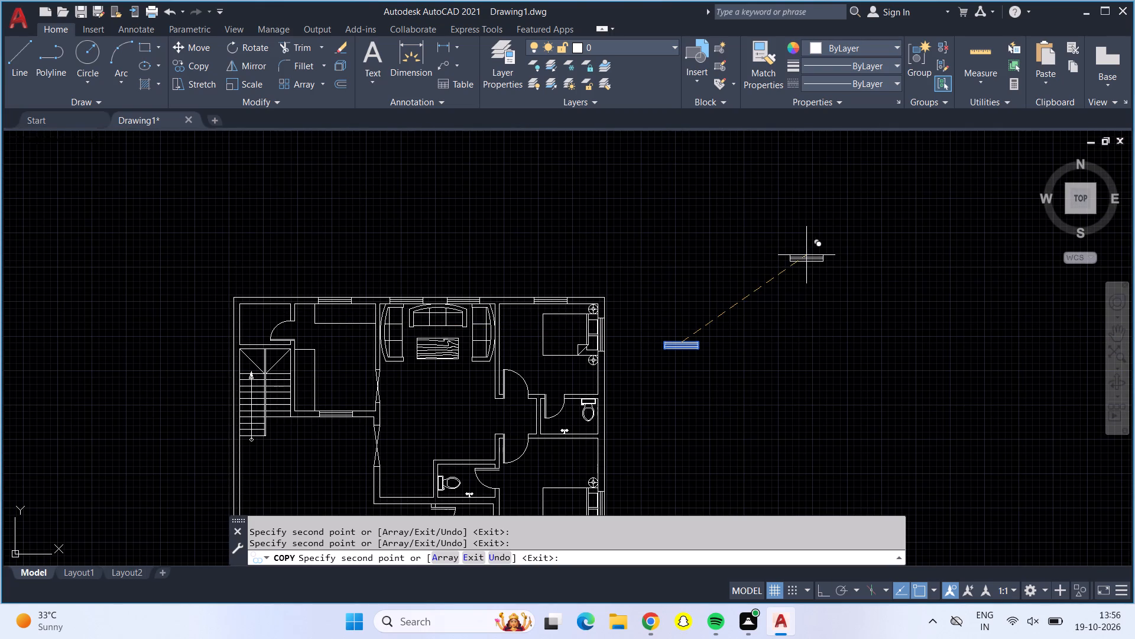
key("Escape")
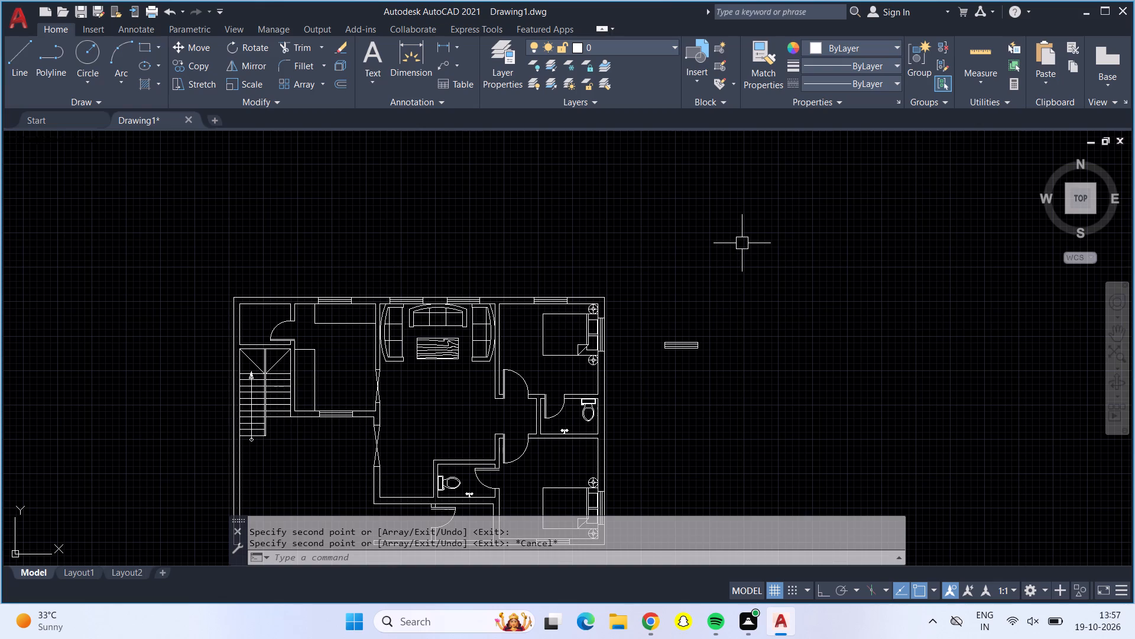
key("Escape")
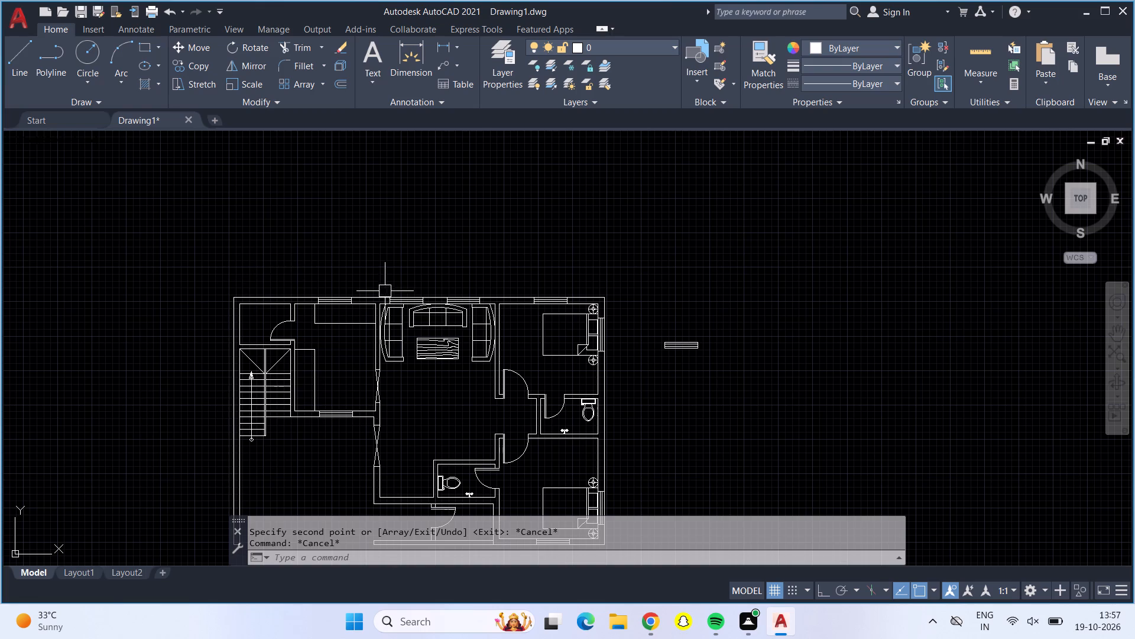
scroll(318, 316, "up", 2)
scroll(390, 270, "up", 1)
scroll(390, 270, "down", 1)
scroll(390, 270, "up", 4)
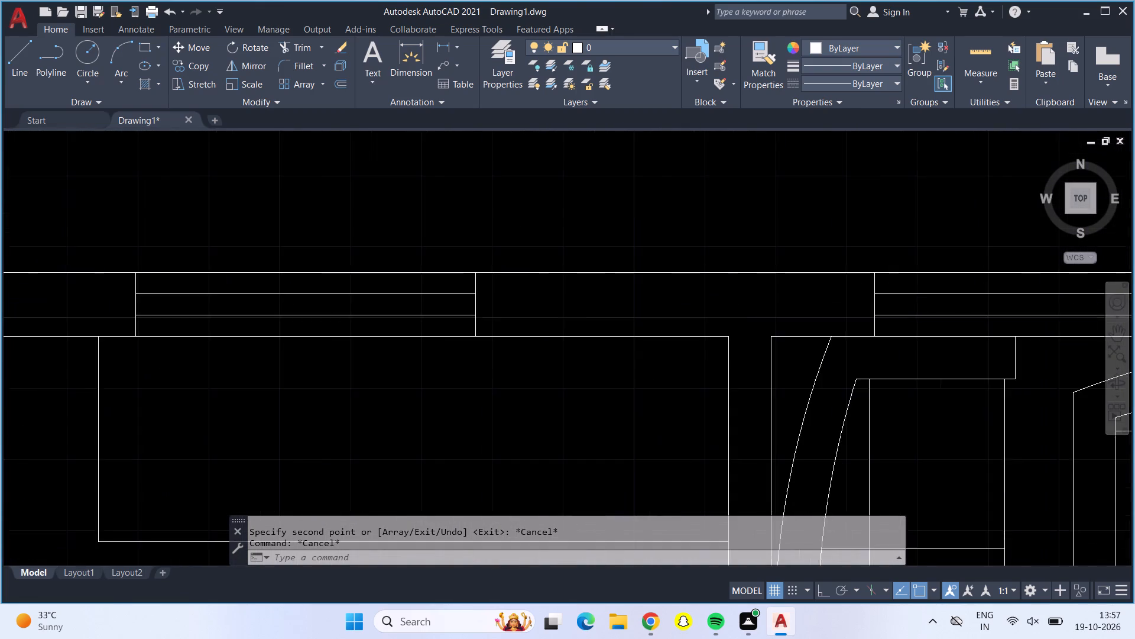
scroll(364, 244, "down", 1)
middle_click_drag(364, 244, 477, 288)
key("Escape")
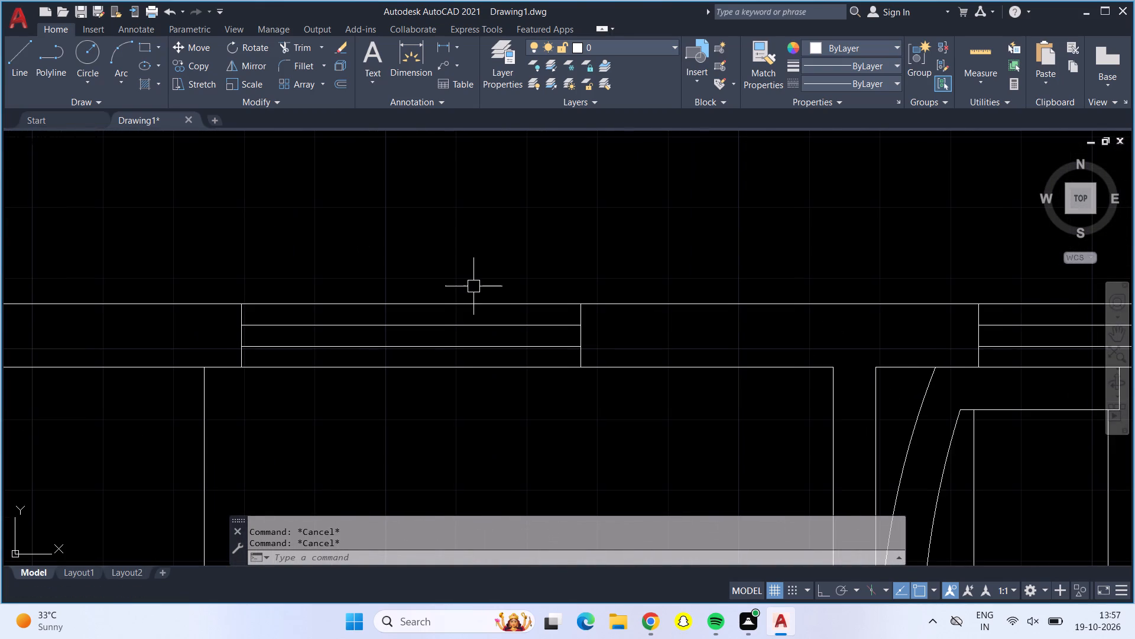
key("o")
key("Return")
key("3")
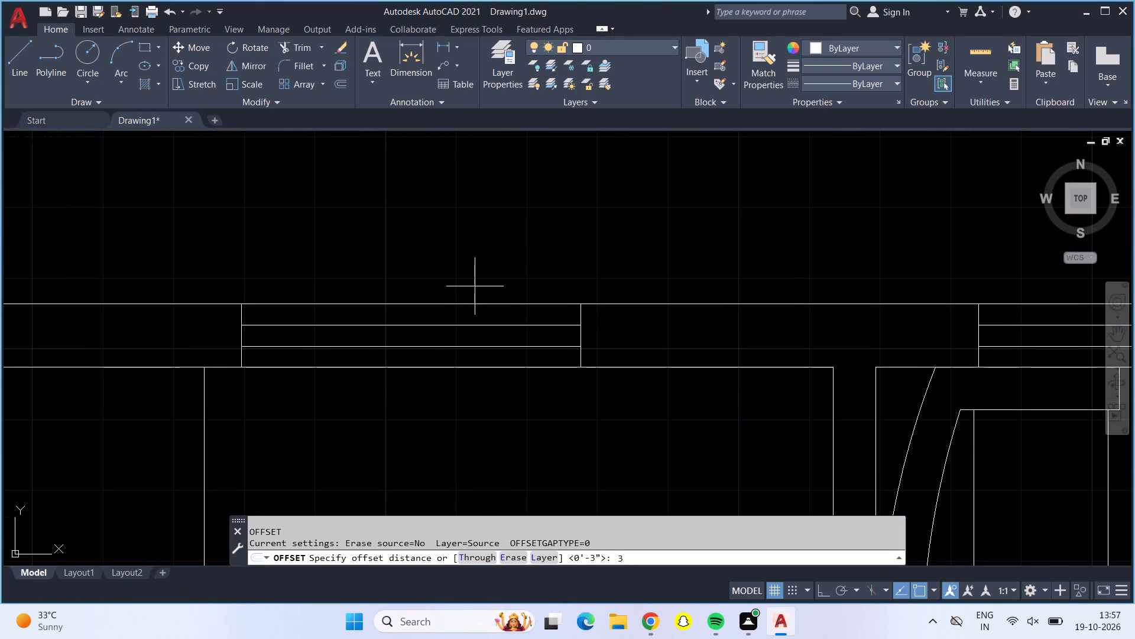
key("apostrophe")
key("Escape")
Offset the west end line of the kitchen's north window 1' eastward, into the window.
key("o")
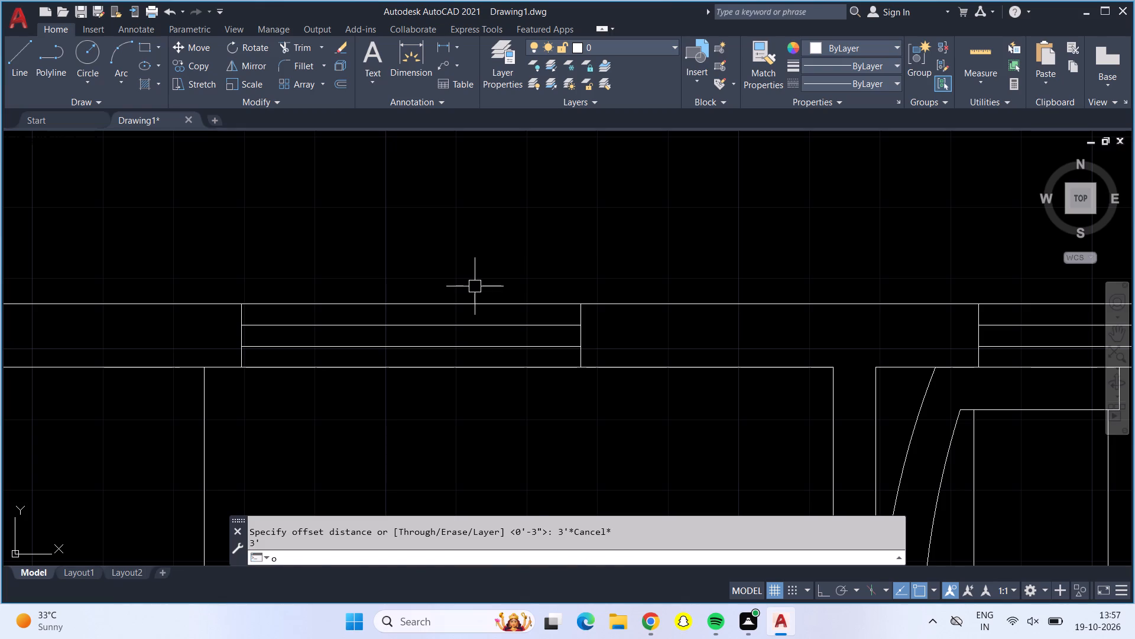
key("Return")
type("1'")
key("Return")
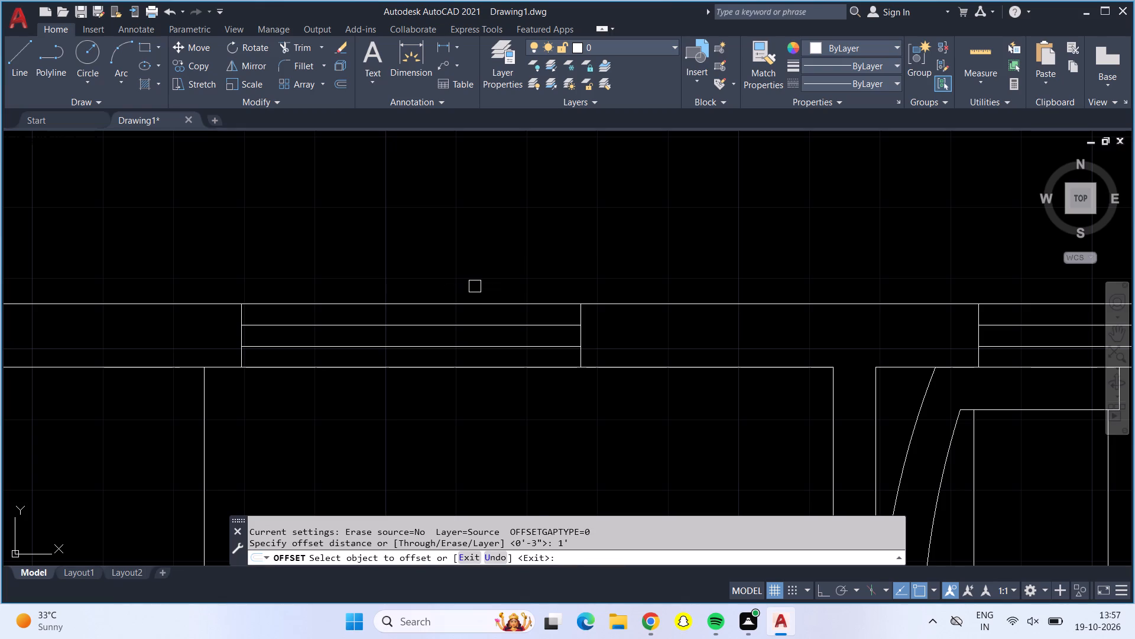
left_click(244, 334)
left_click(345, 331)
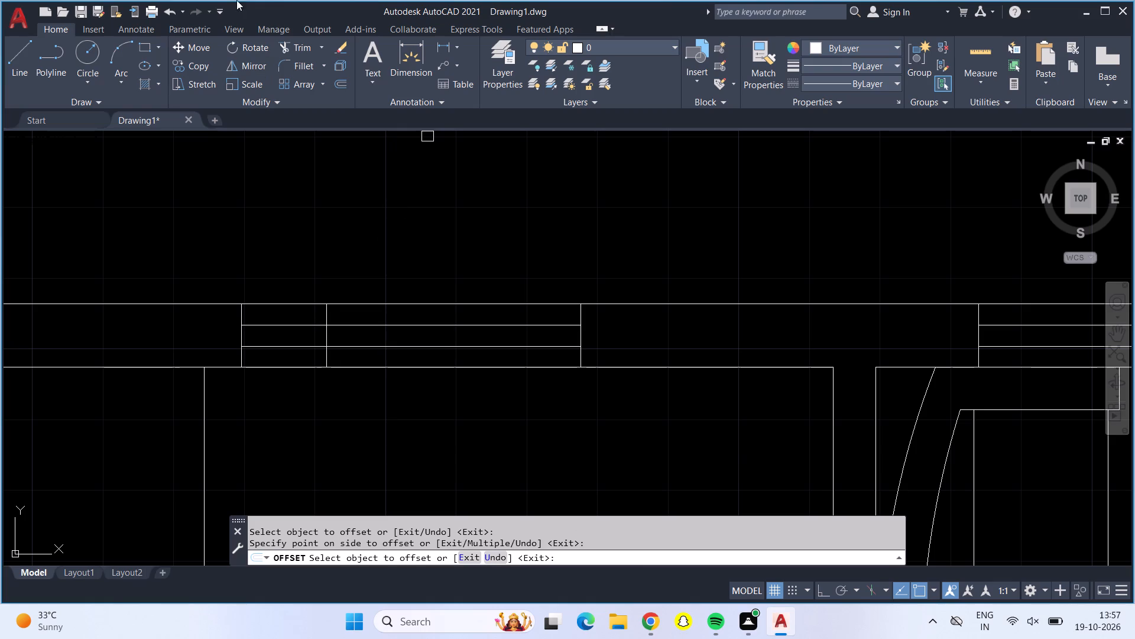
Trim the two inner lines west of the offset line and remove the original west end line of the kitchen's north window.
left_click(293, 44)
left_click(262, 324)
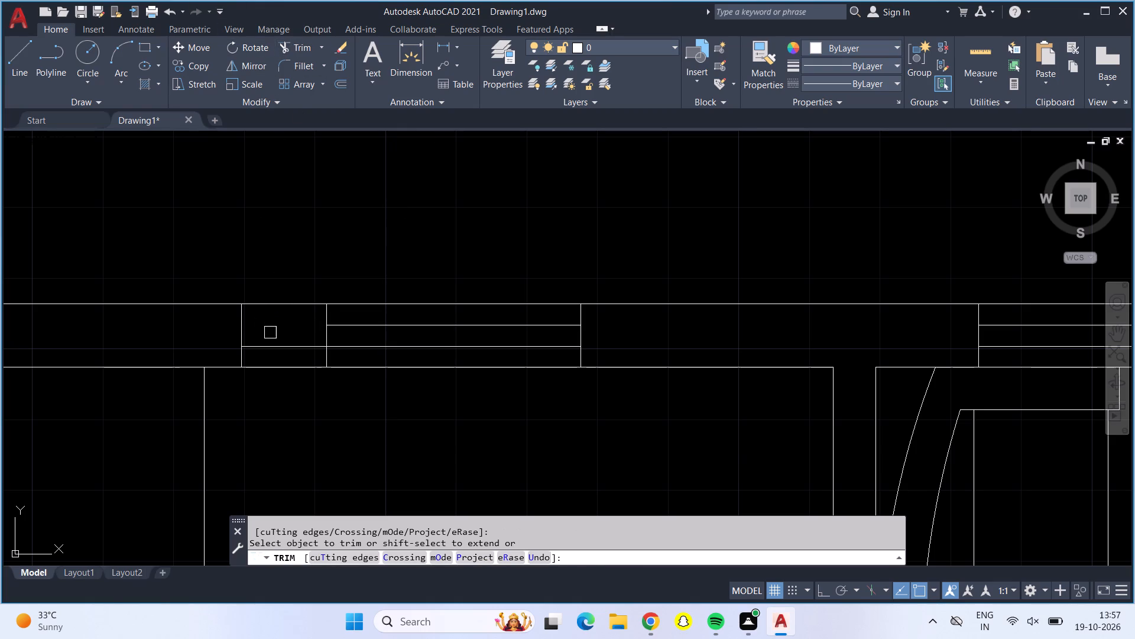
left_click(271, 343)
left_click(244, 341)
scroll(266, 334, "down", 1)
scroll(266, 335, "up", 1)
scroll(300, 402, "down", 3)
middle_click_drag(354, 419, 332, 388)
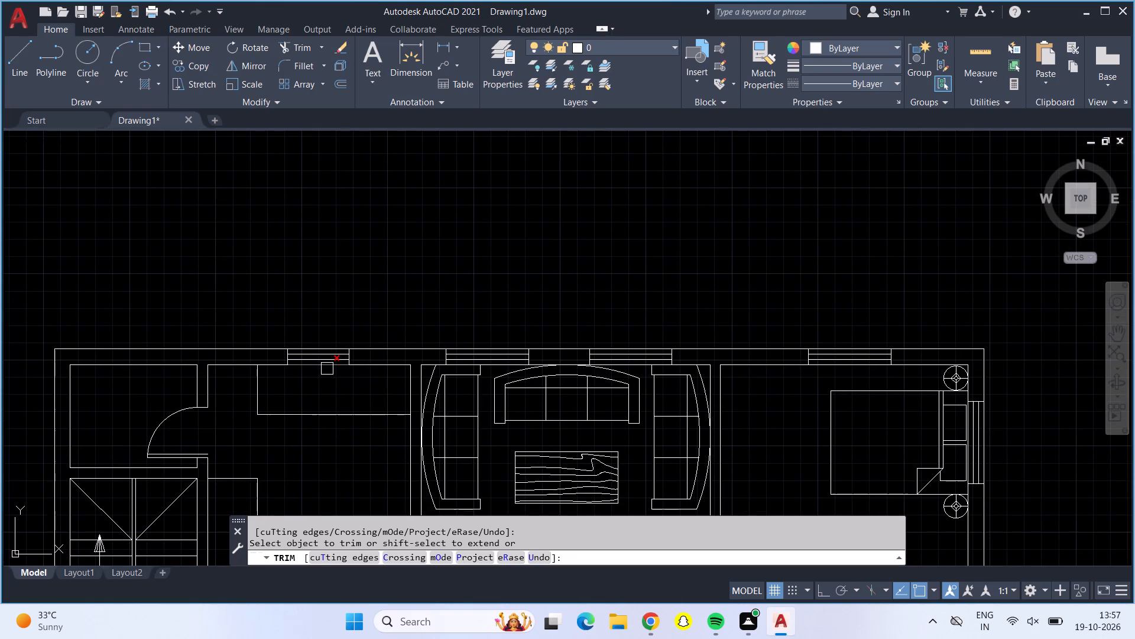
key("Escape")
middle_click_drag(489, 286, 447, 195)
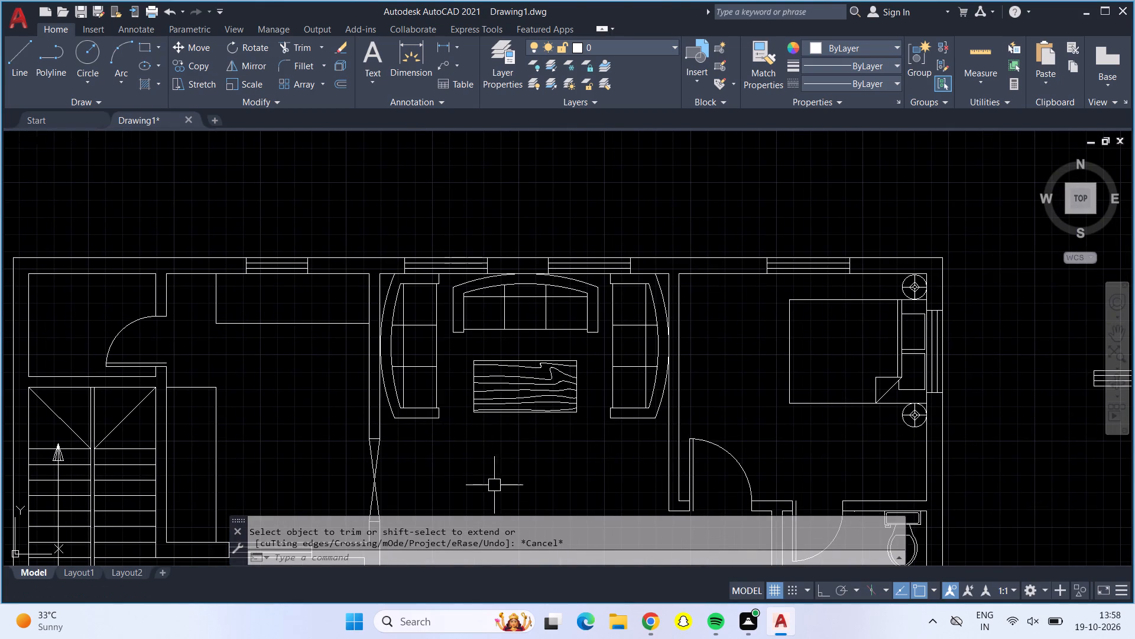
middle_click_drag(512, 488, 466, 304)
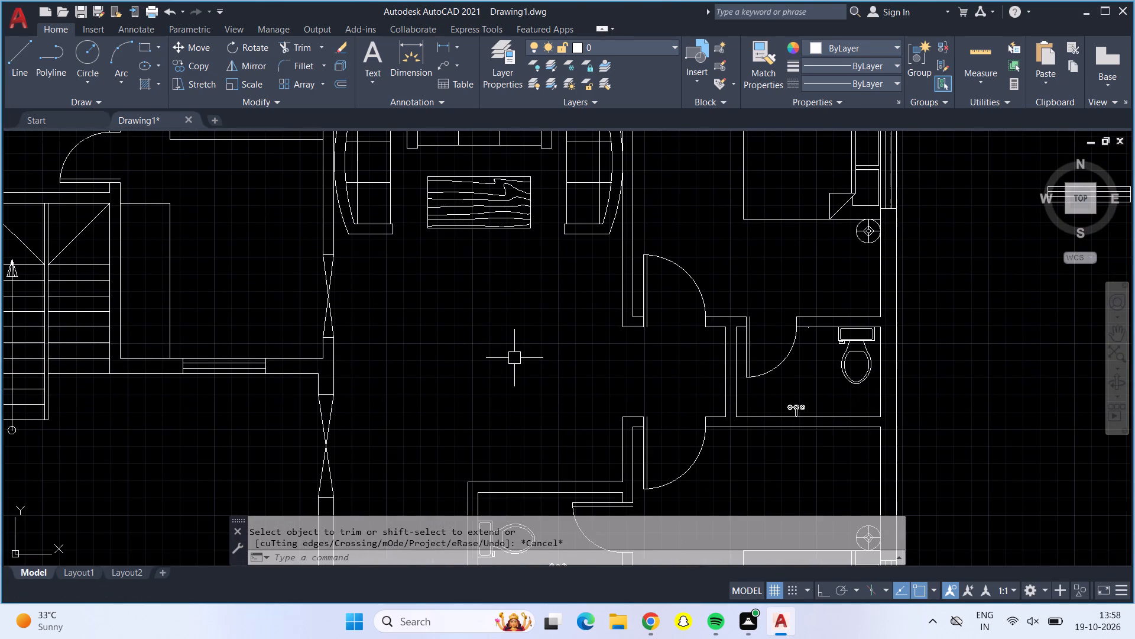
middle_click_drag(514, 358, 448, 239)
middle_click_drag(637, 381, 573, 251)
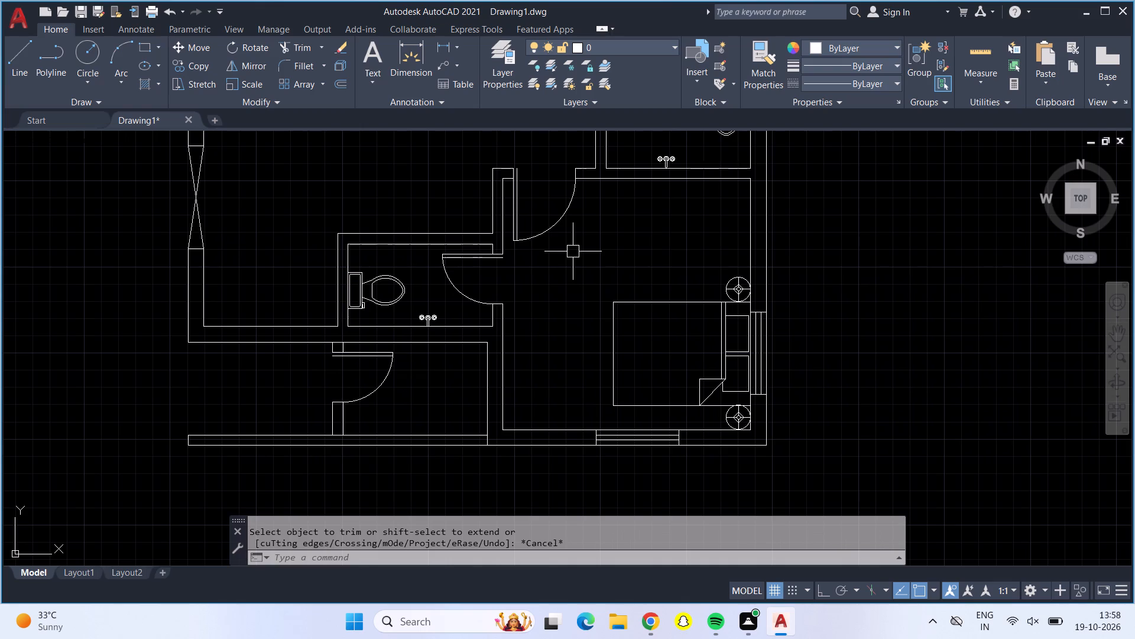
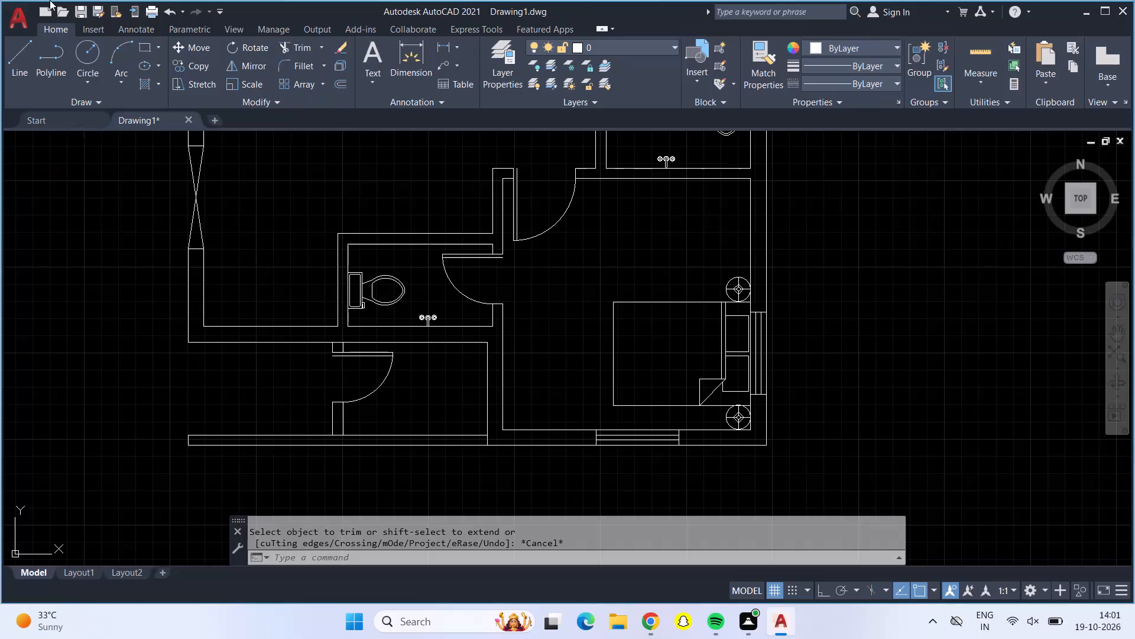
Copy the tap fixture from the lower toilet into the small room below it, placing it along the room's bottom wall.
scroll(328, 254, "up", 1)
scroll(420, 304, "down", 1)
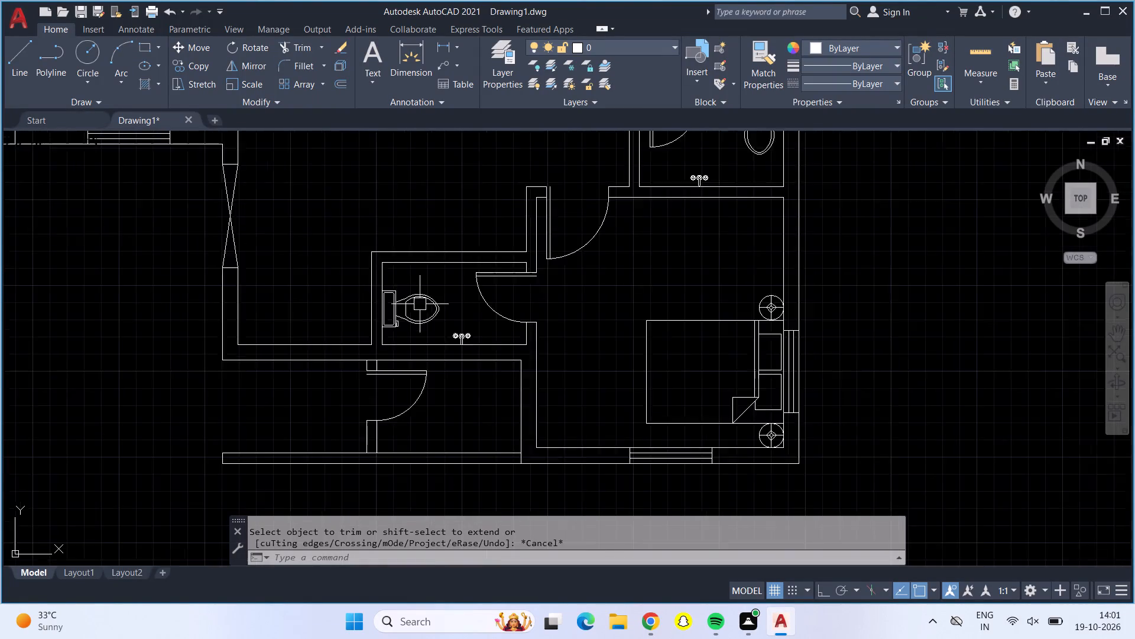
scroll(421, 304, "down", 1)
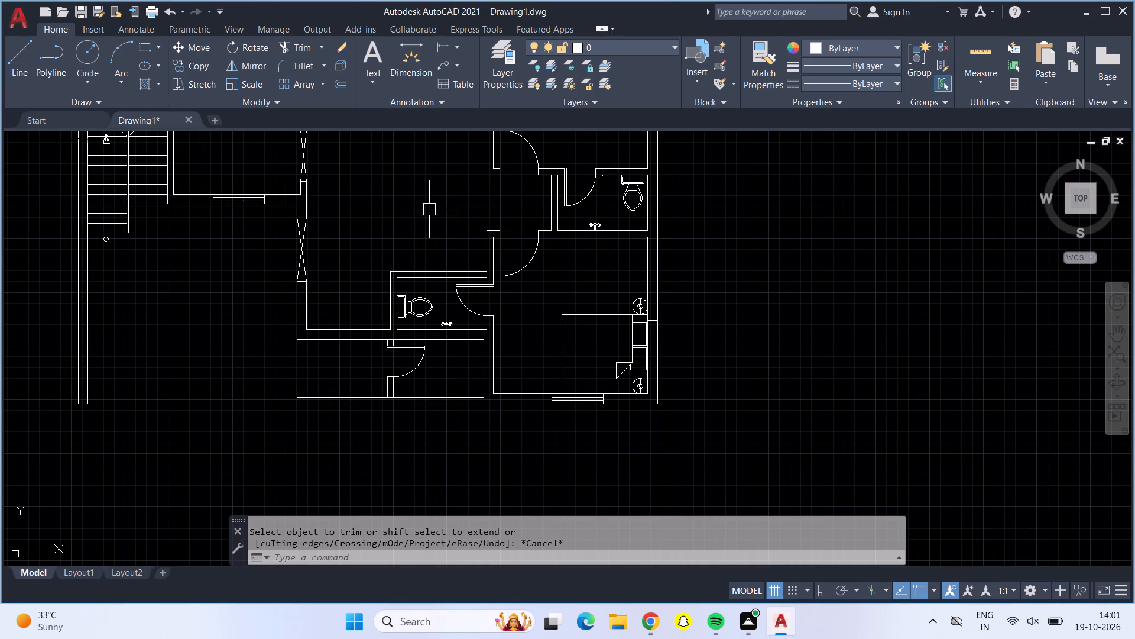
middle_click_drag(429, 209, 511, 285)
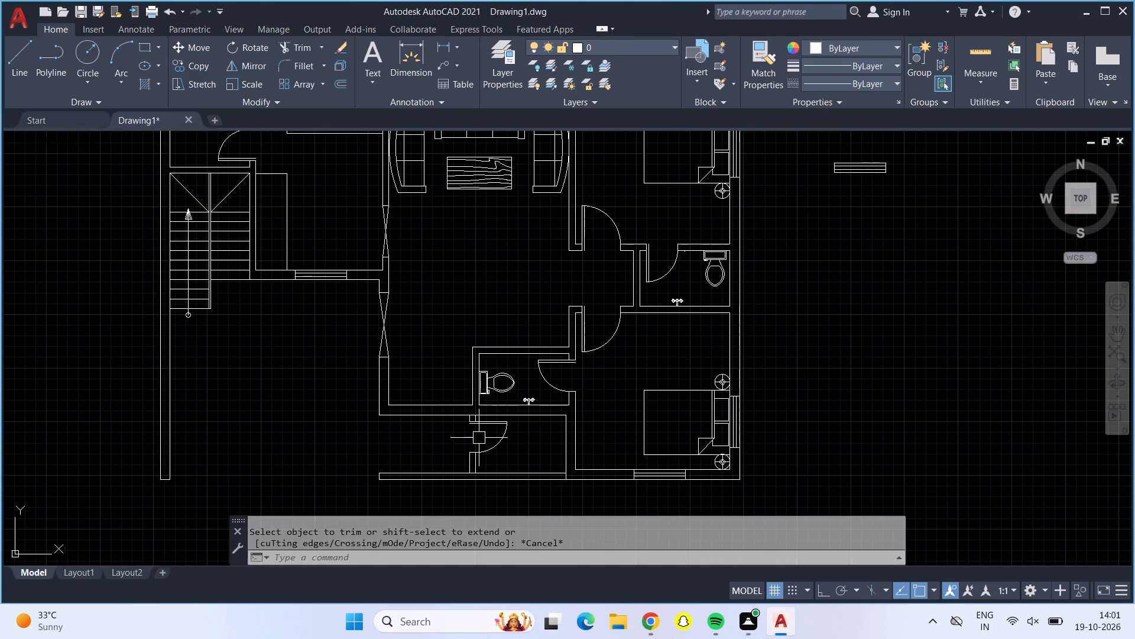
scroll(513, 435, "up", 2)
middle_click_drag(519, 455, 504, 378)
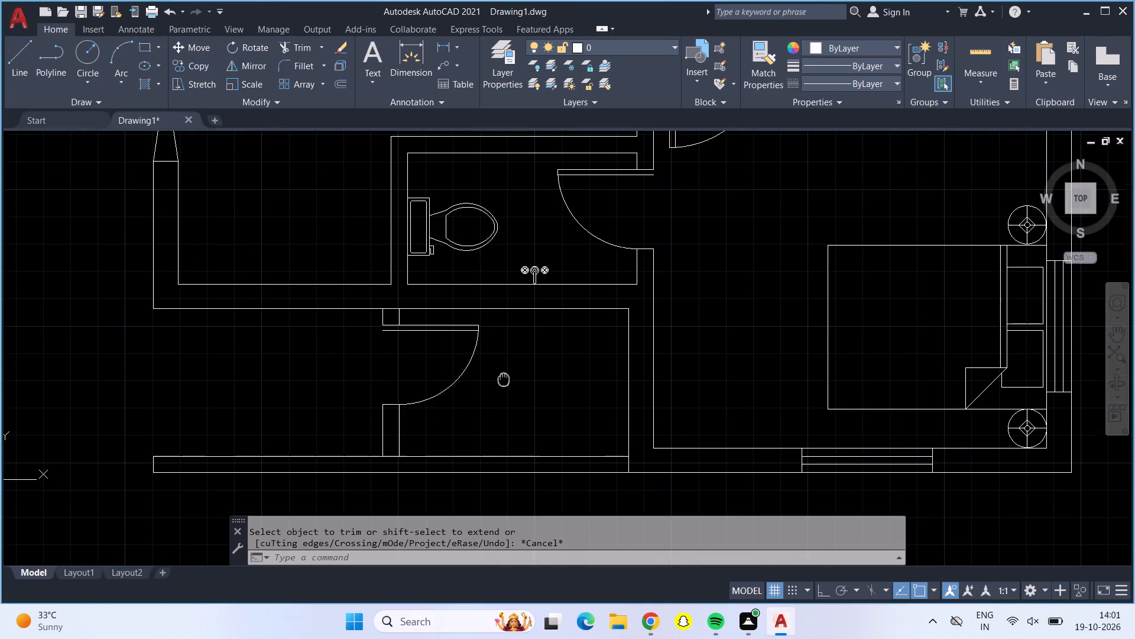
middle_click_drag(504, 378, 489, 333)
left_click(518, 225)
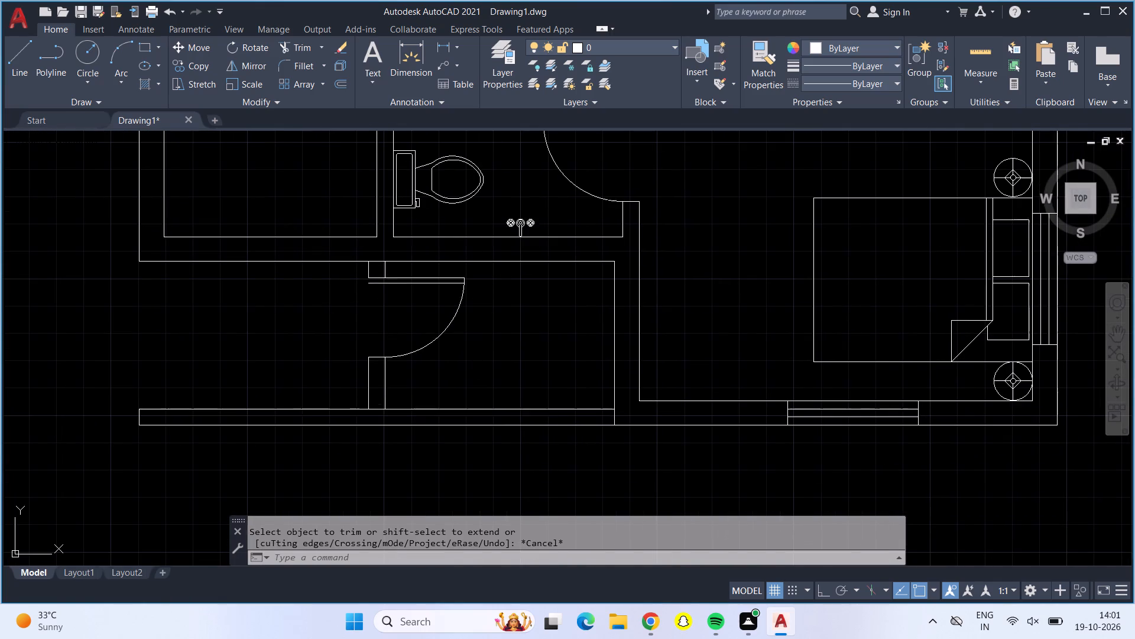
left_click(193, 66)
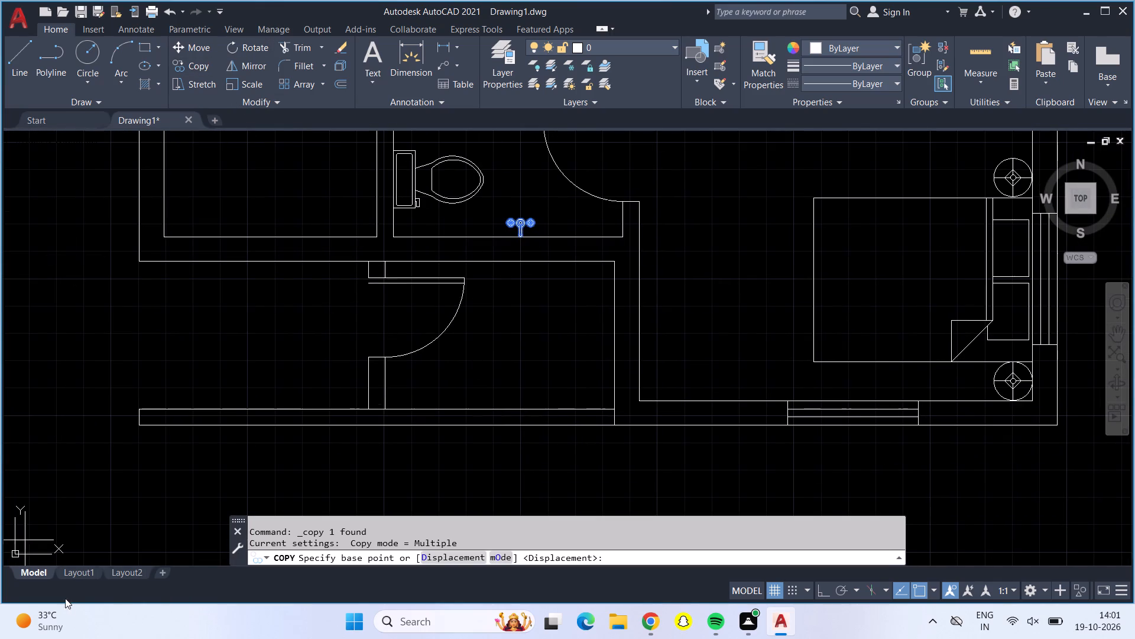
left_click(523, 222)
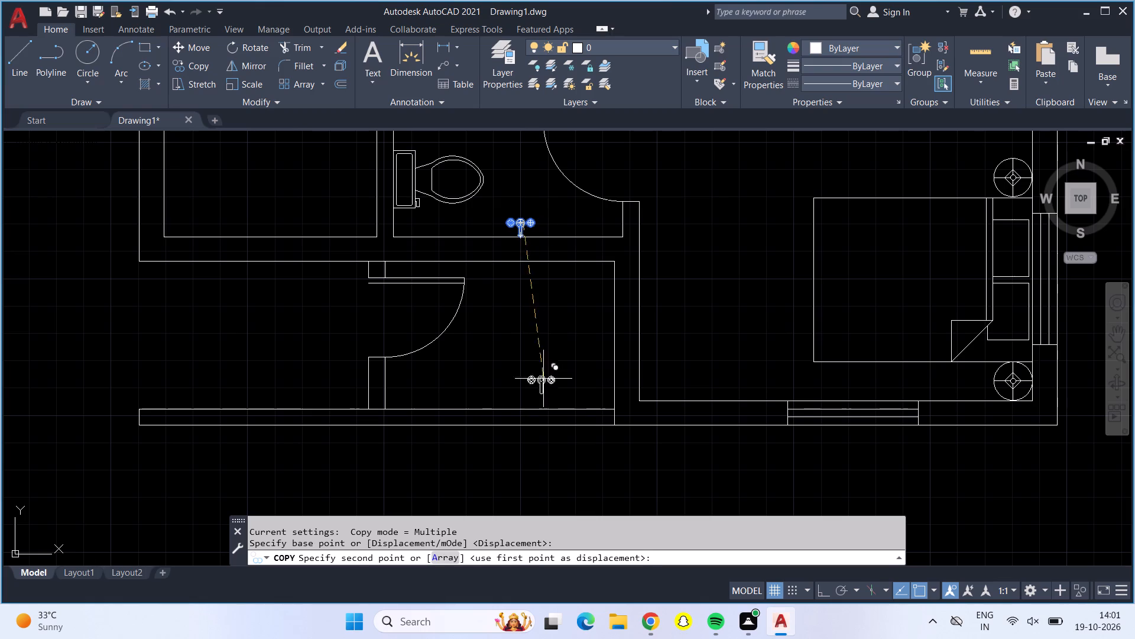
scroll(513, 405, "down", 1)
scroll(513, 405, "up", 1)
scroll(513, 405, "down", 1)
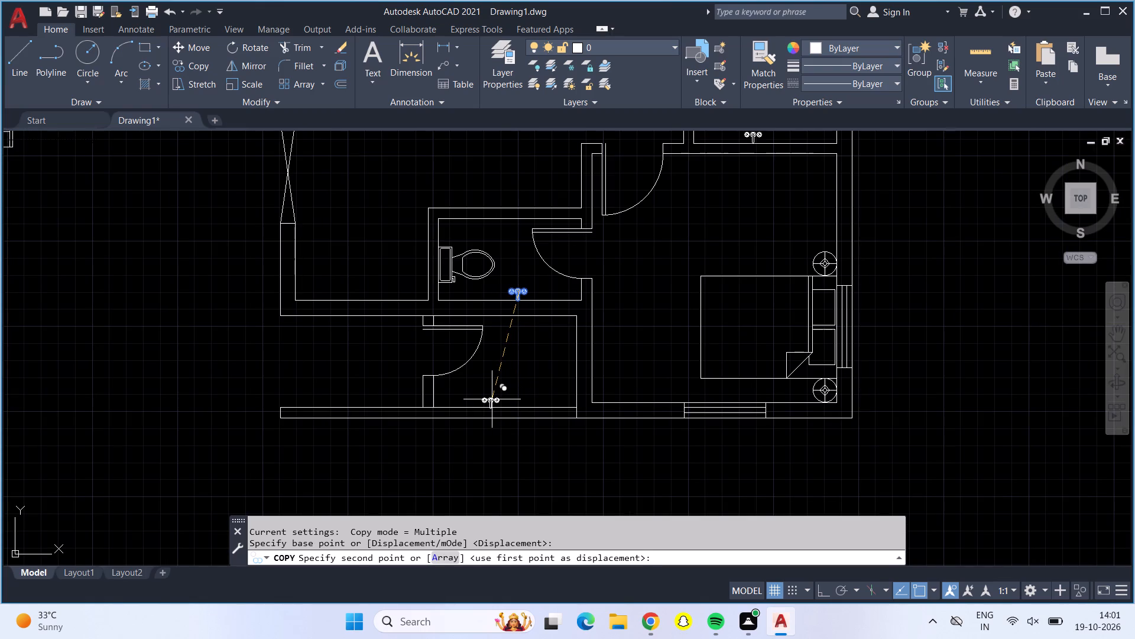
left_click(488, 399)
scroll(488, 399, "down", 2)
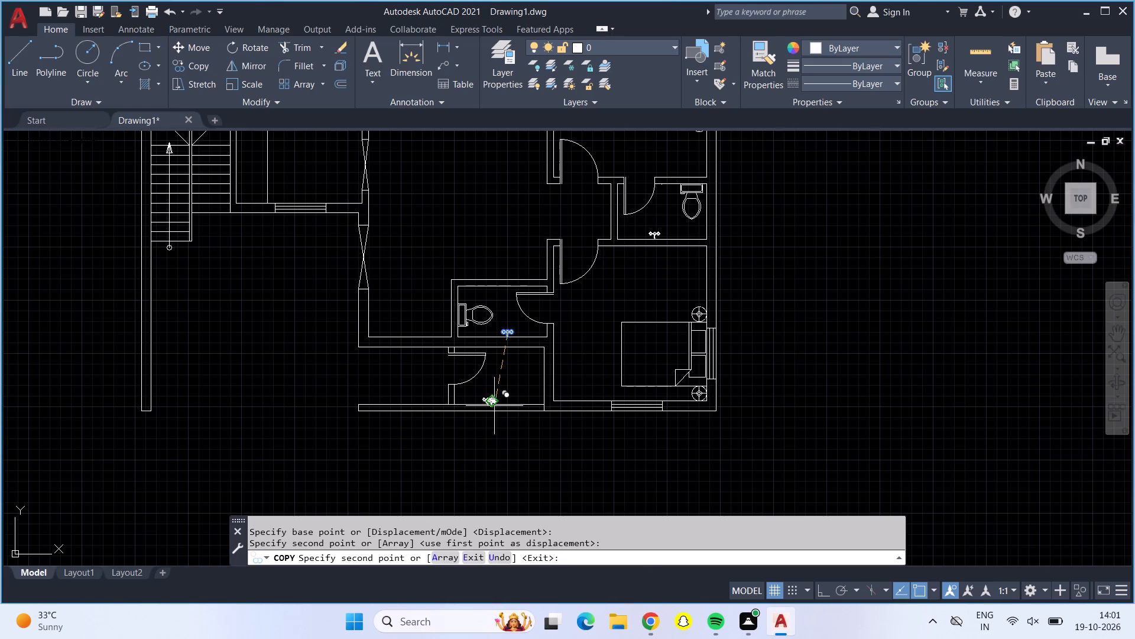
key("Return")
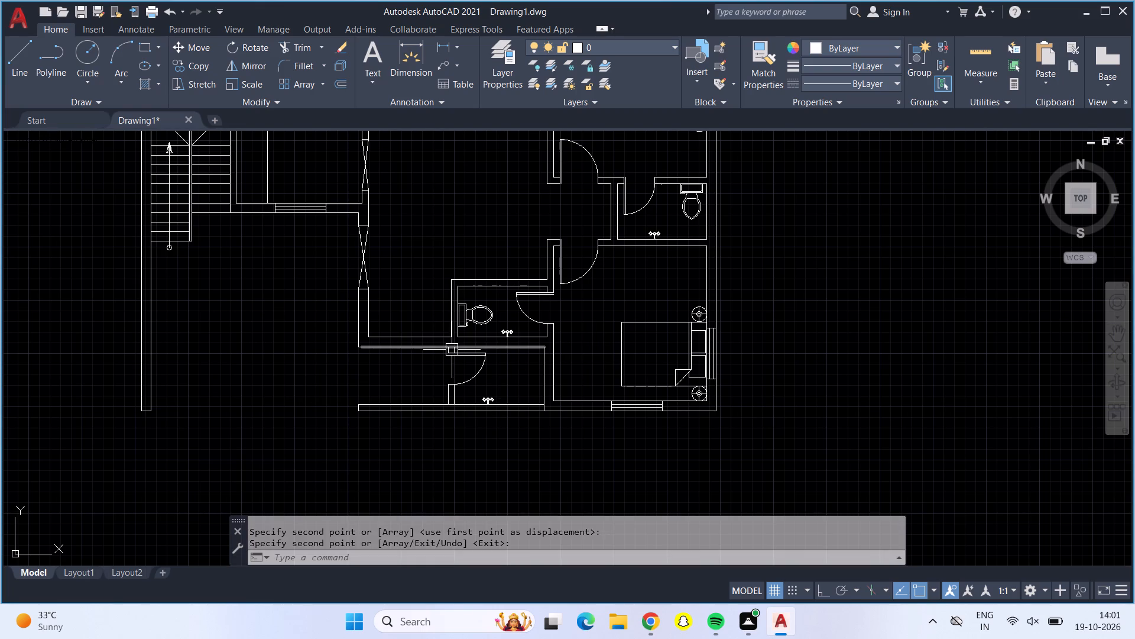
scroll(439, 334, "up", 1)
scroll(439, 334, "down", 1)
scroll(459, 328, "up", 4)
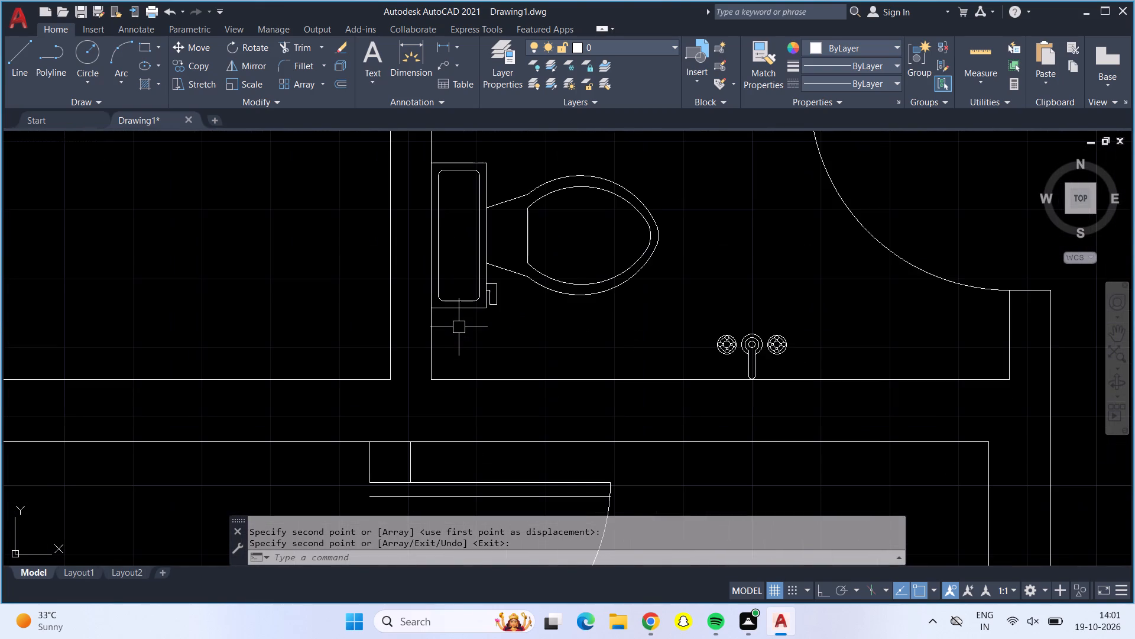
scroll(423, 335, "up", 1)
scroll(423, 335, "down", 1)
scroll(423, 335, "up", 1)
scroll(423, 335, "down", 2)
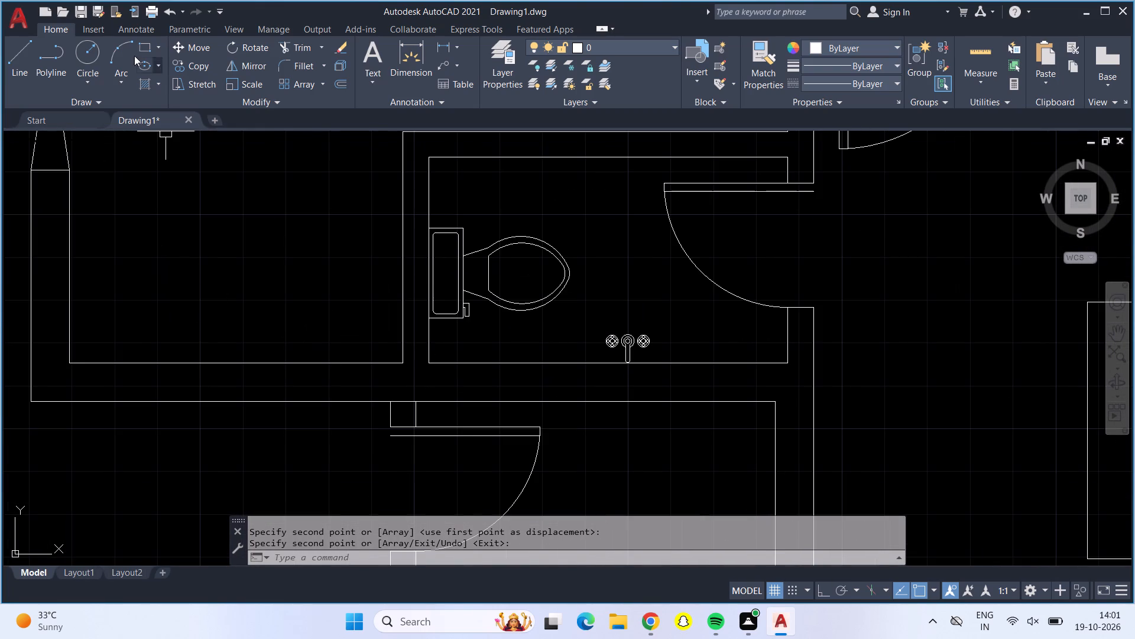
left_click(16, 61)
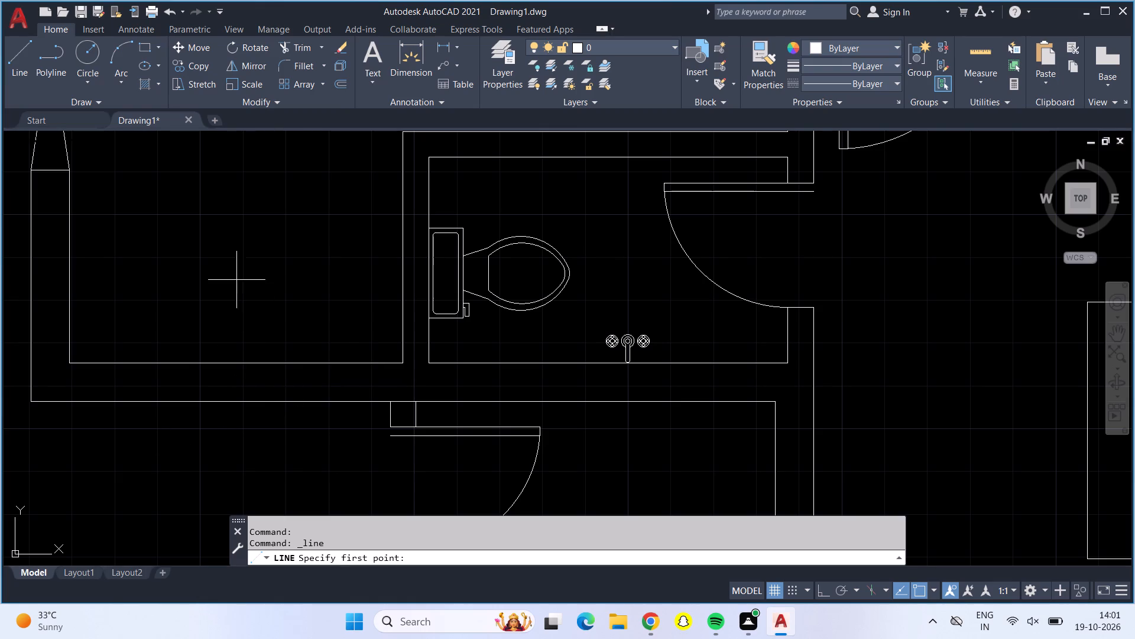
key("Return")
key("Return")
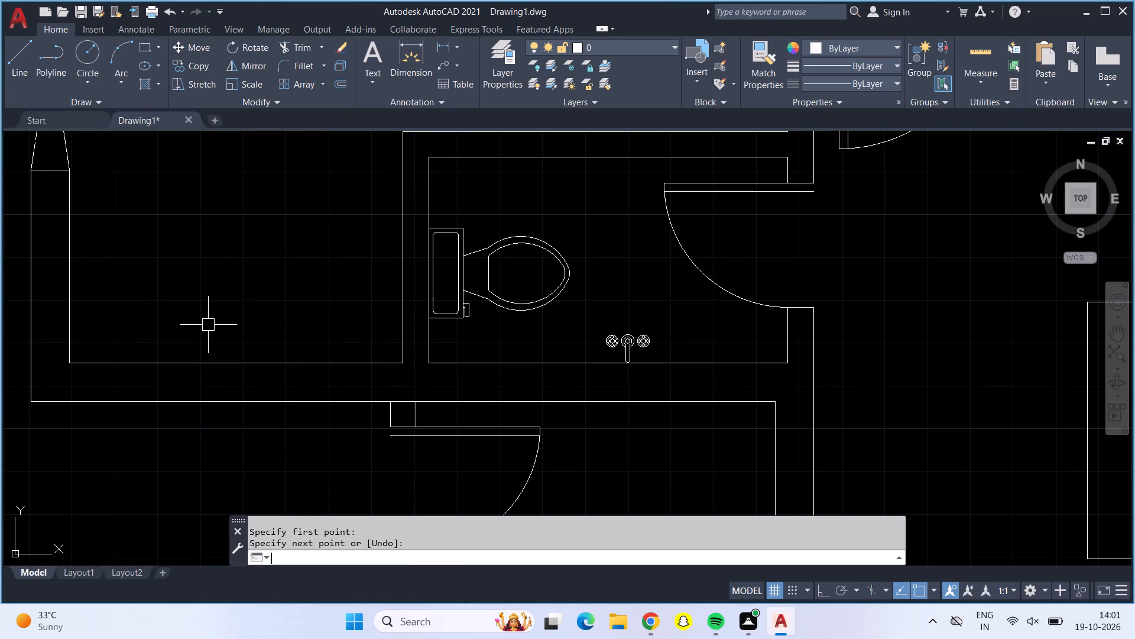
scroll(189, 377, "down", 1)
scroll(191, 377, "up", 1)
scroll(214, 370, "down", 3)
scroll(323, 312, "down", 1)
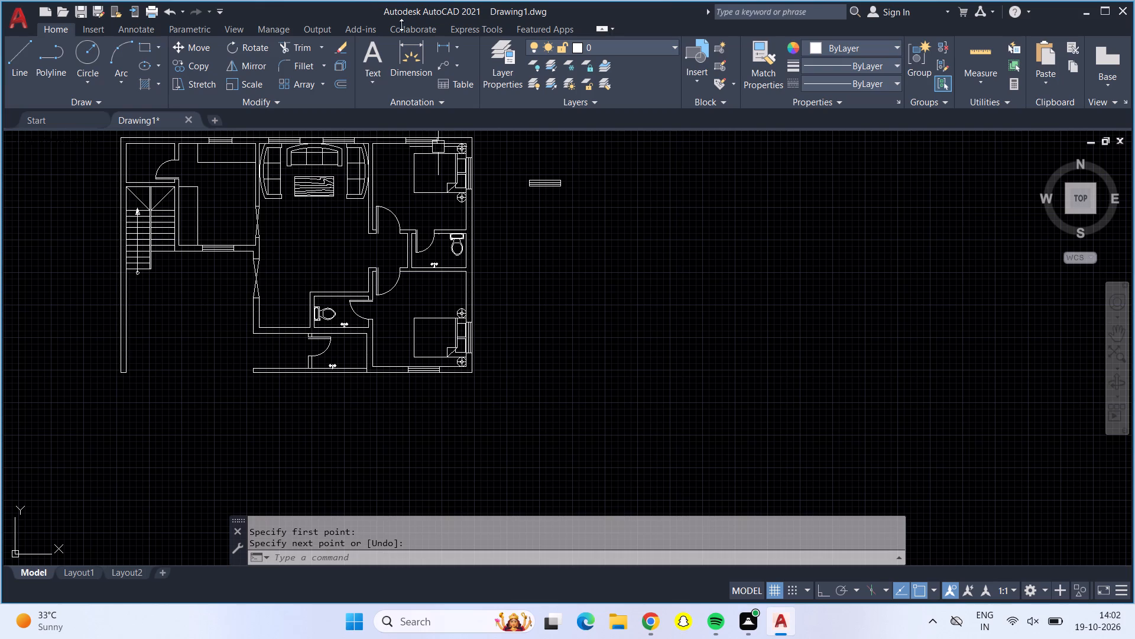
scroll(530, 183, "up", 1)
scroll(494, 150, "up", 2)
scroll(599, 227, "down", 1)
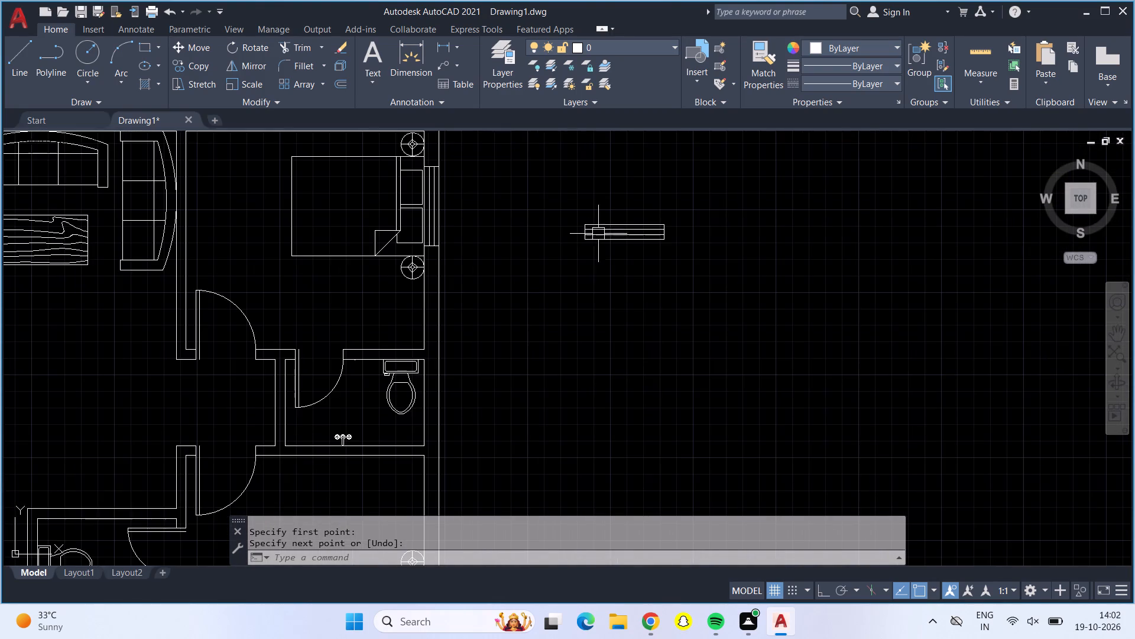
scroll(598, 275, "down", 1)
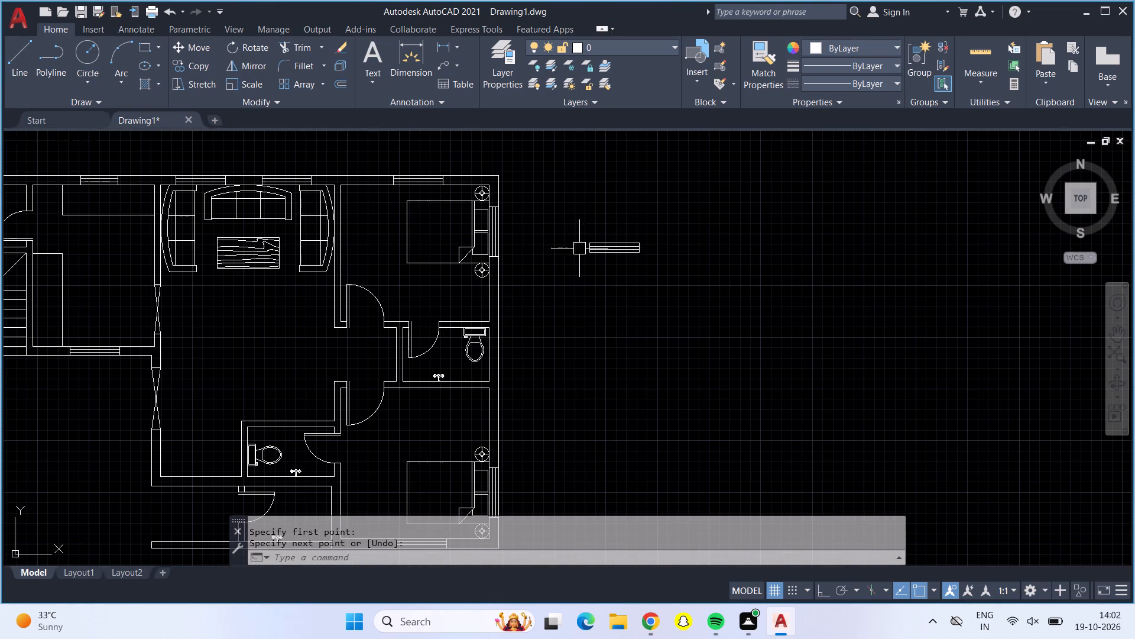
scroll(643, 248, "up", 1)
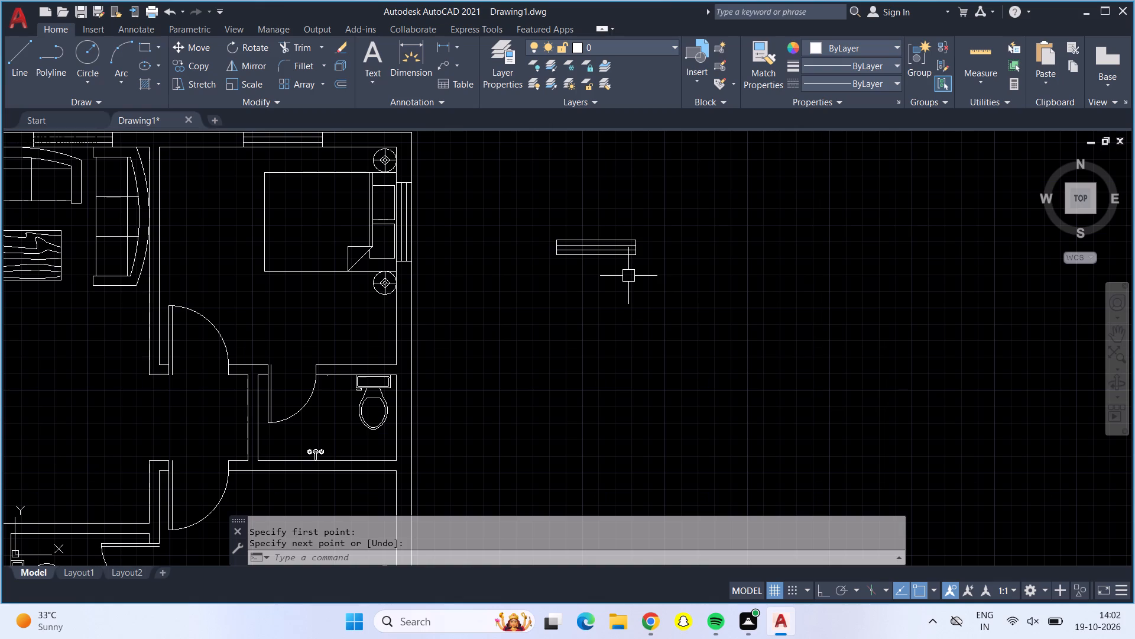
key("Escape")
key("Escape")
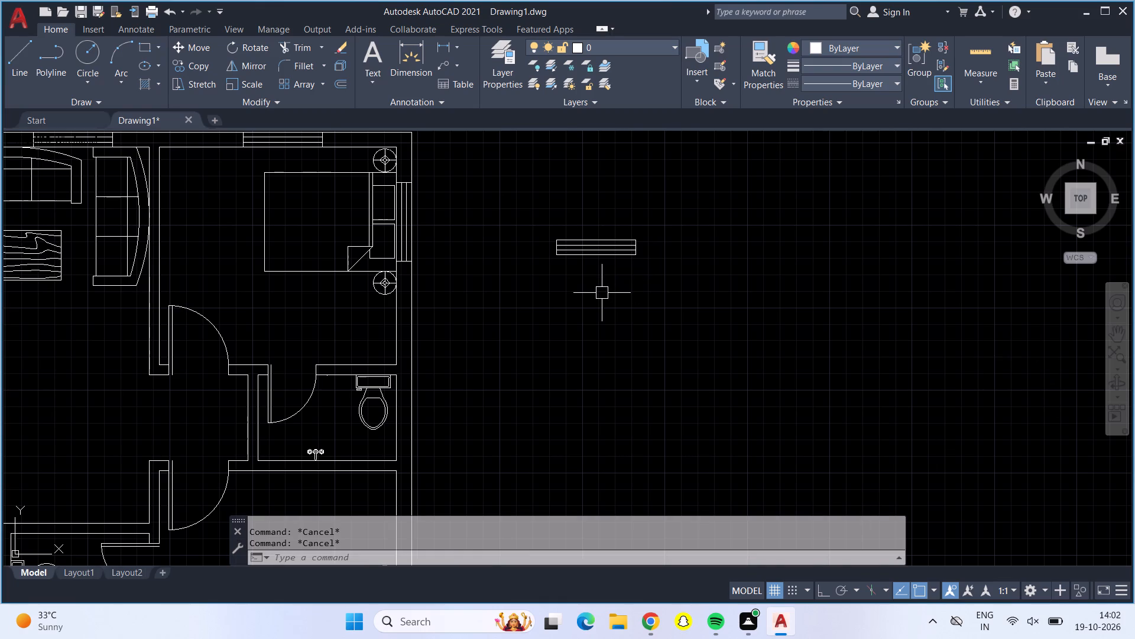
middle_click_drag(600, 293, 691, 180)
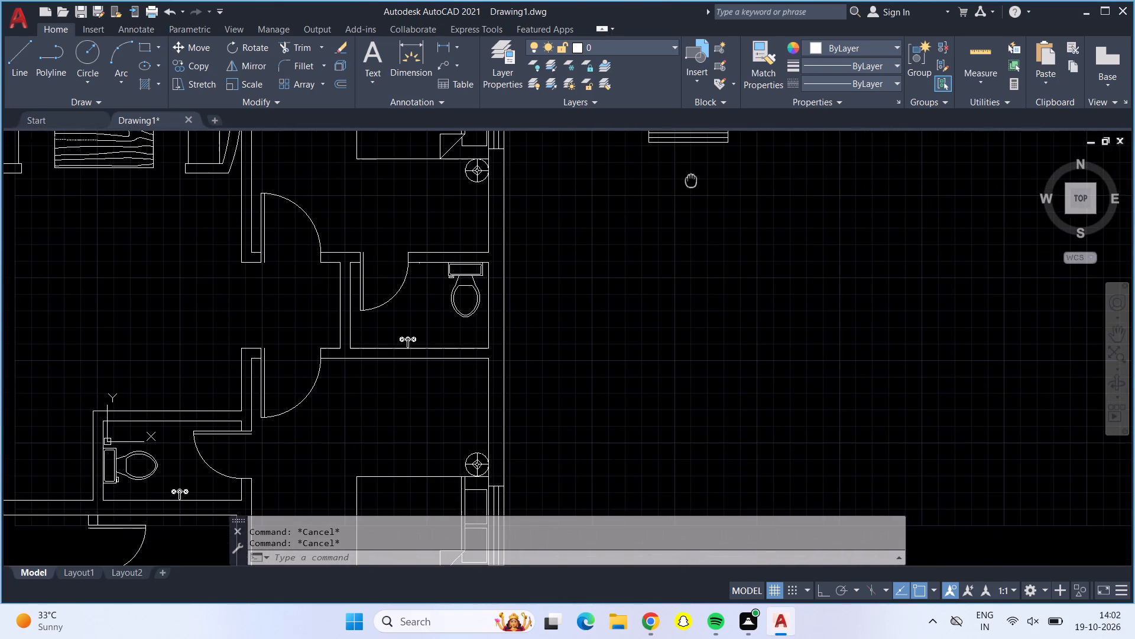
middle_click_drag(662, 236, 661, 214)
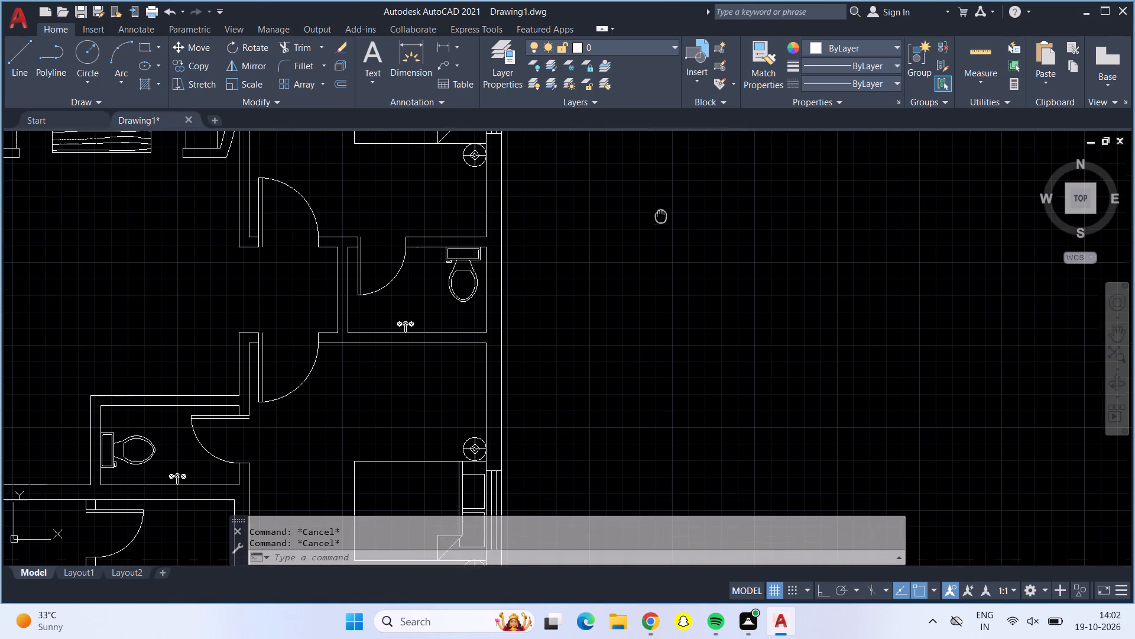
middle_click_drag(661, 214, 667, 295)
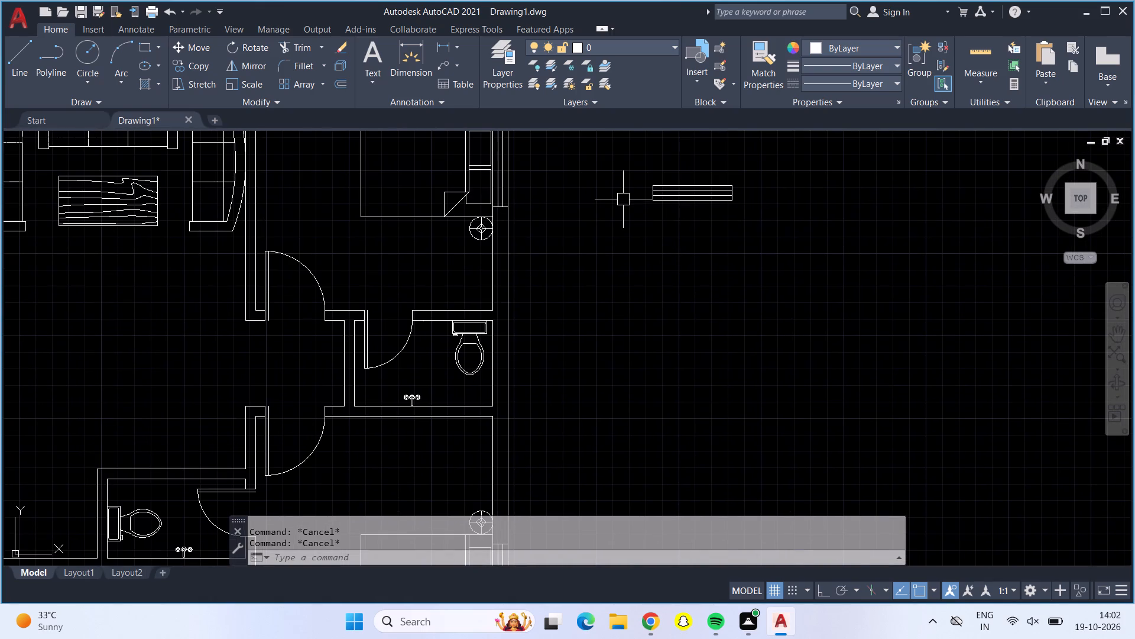
Trim away the door swing, door leaf and lower partition wall lines in the small room below the toilet.
scroll(641, 215, "down", 1)
middle_click_drag(622, 283, 673, 165)
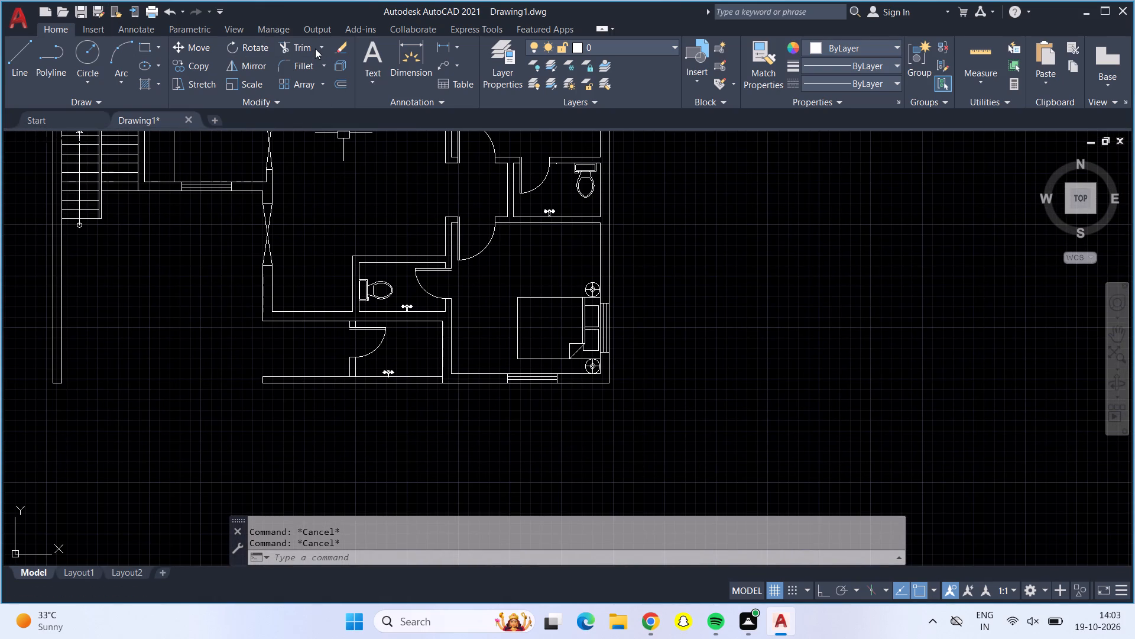
left_click(291, 49)
triple_click(354, 359)
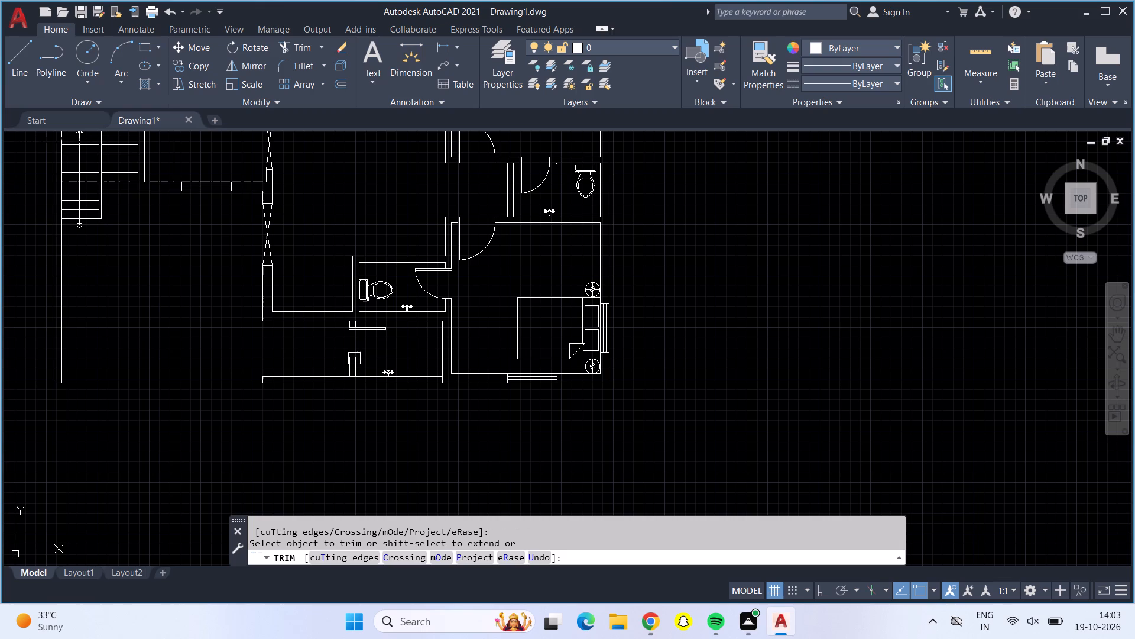
triple_click(354, 359)
double_click(354, 359)
double_click(348, 333)
double_click(349, 333)
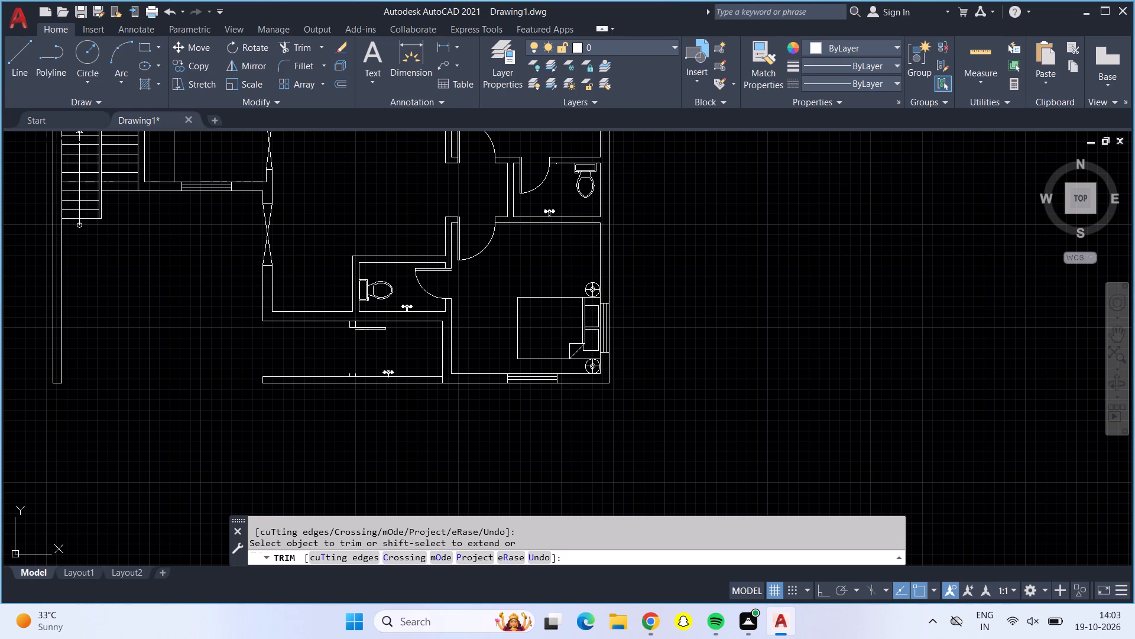
left_click_drag(352, 333, 358, 334)
double_click(358, 334)
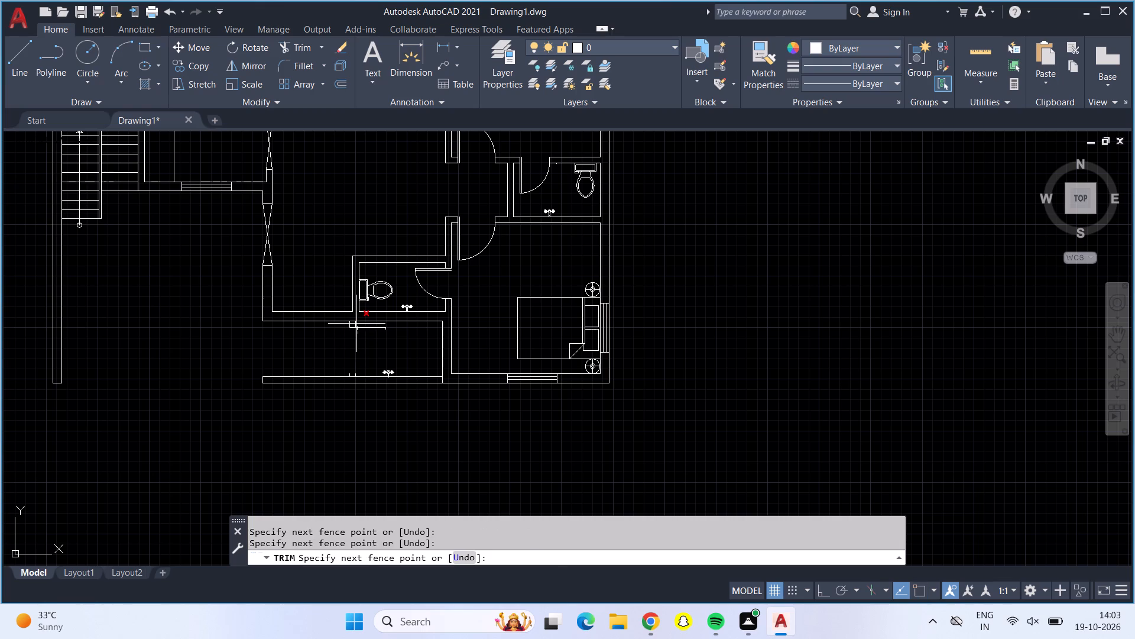
left_click(356, 324)
Trim off the remaining partition stubs at the room's upper and lower walls and the leftover door line fragment.
scroll(355, 330, "up", 2)
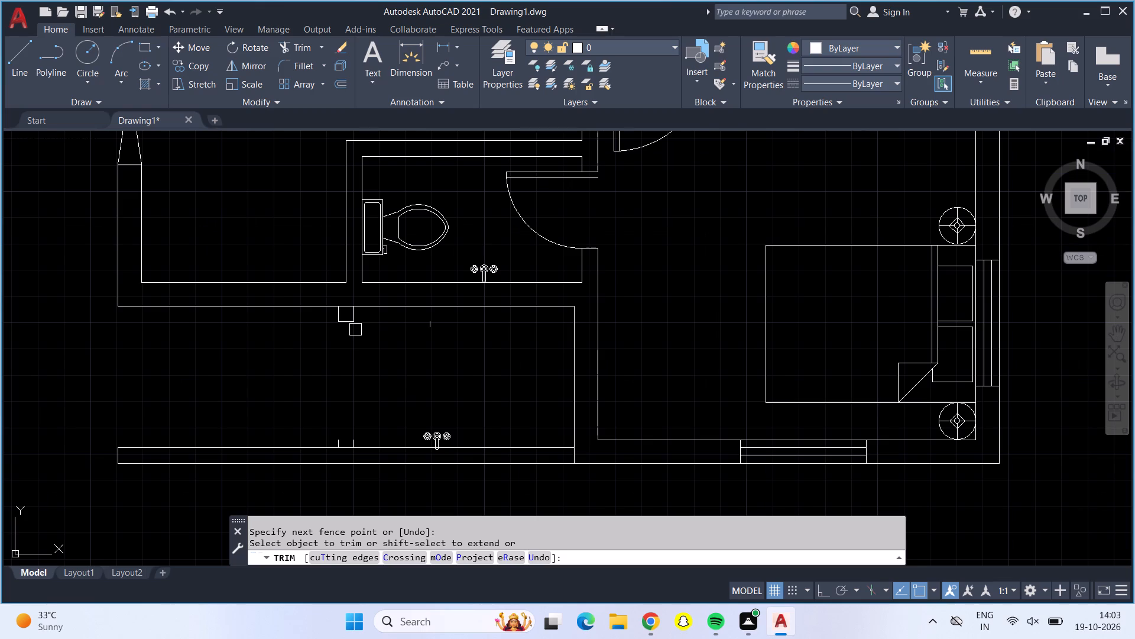
scroll(355, 330, "up", 3)
left_click_drag(254, 244, 307, 268)
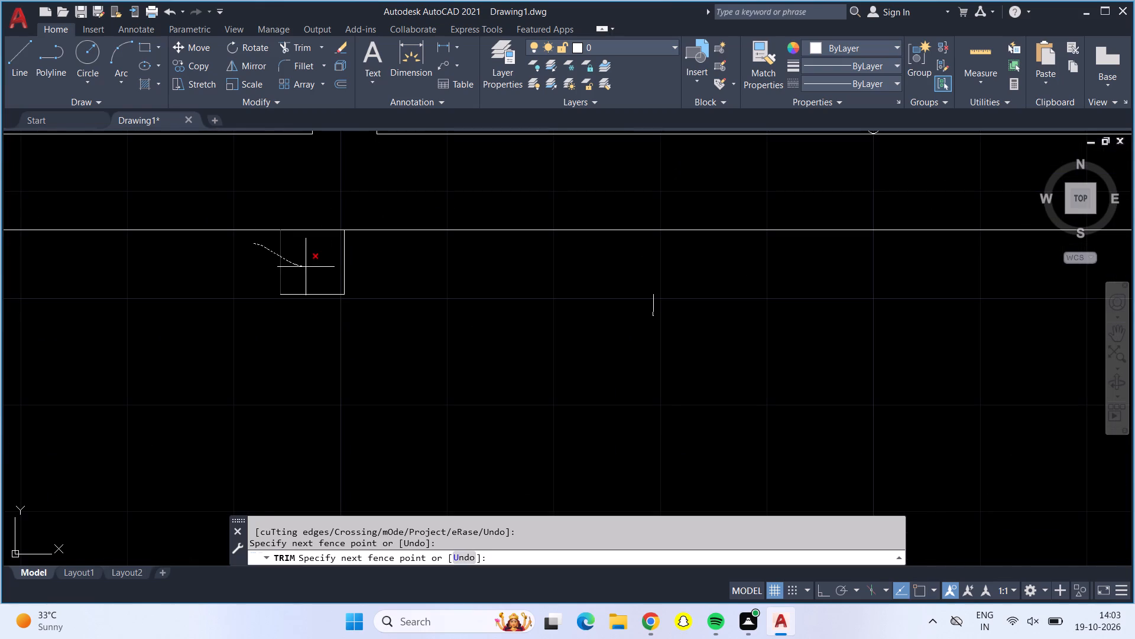
left_click_drag(307, 268, 329, 305)
triple_click(653, 317)
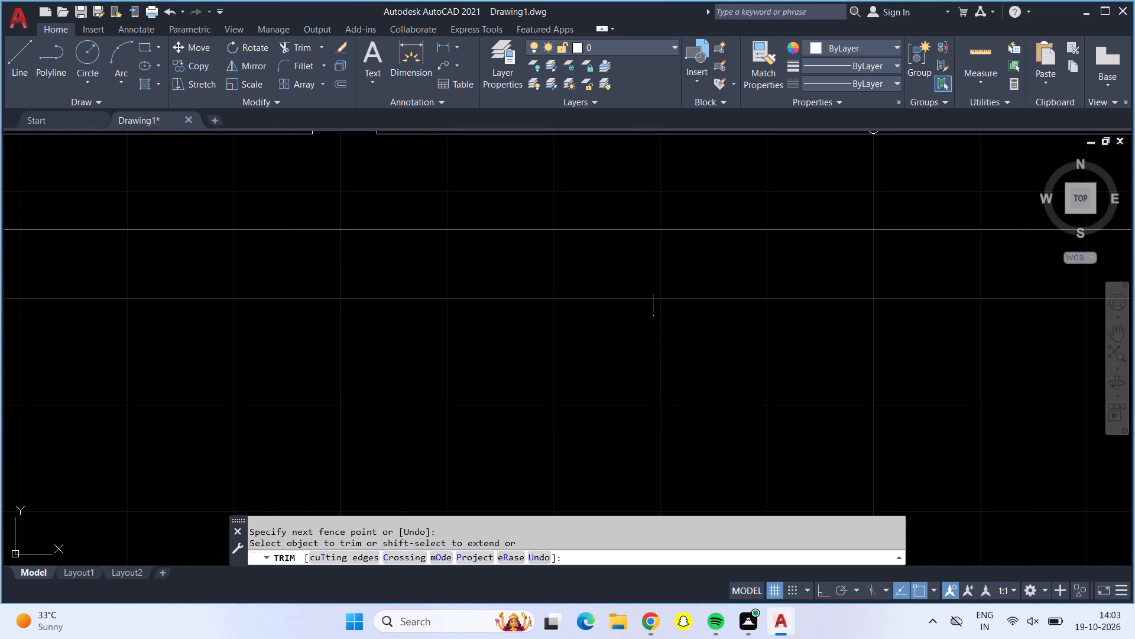
left_click(654, 317)
scroll(654, 318, "down", 2)
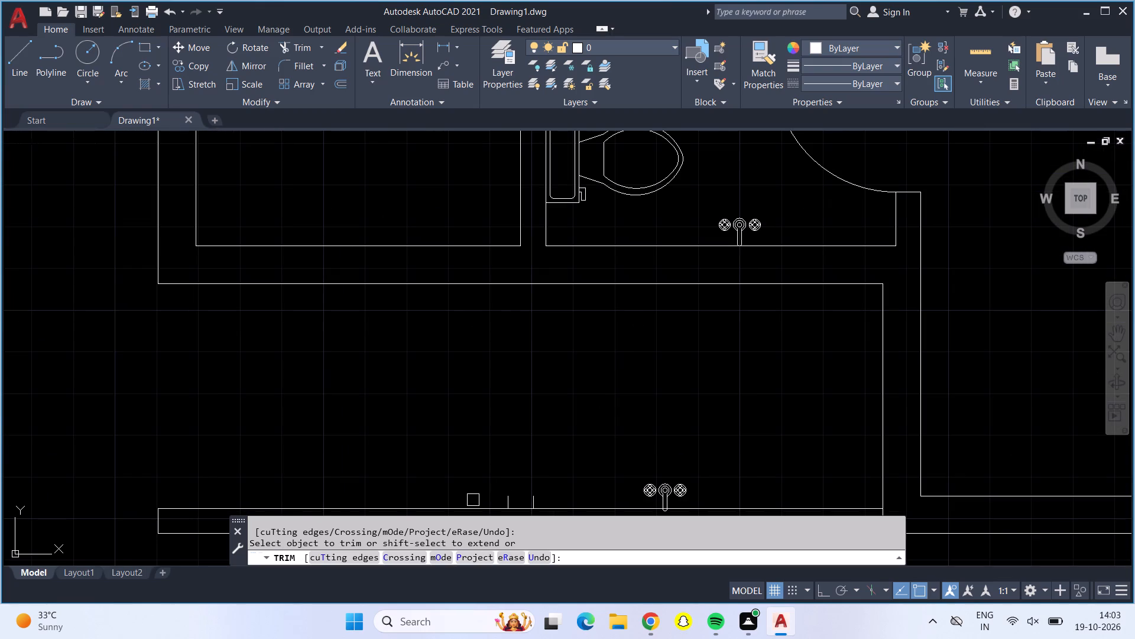
left_click(508, 498)
left_click_drag(533, 499, 544, 501)
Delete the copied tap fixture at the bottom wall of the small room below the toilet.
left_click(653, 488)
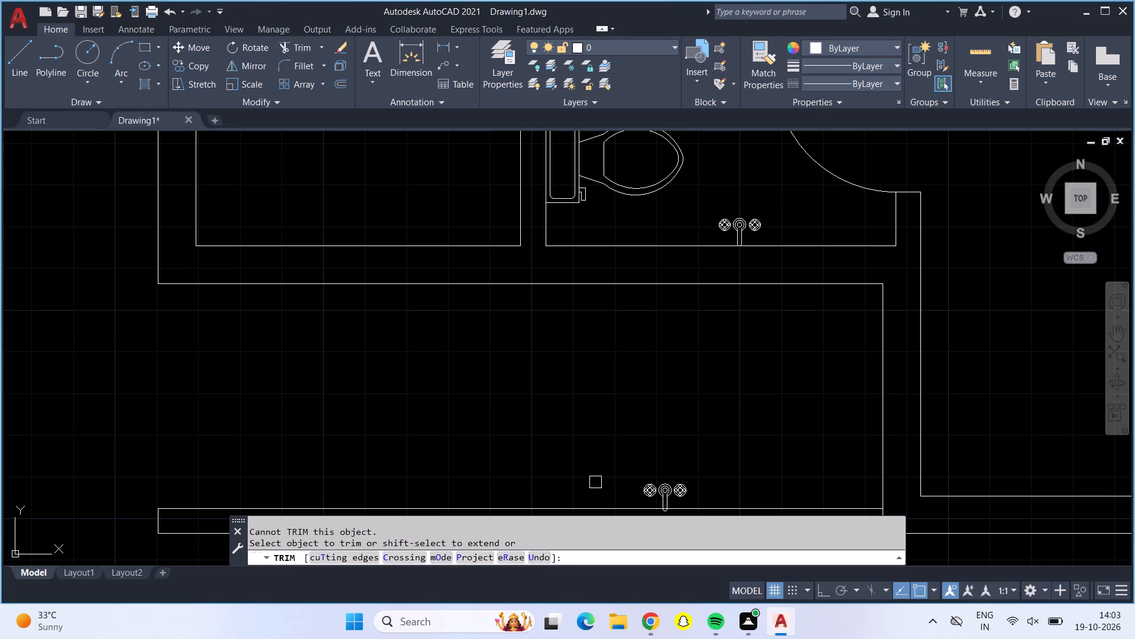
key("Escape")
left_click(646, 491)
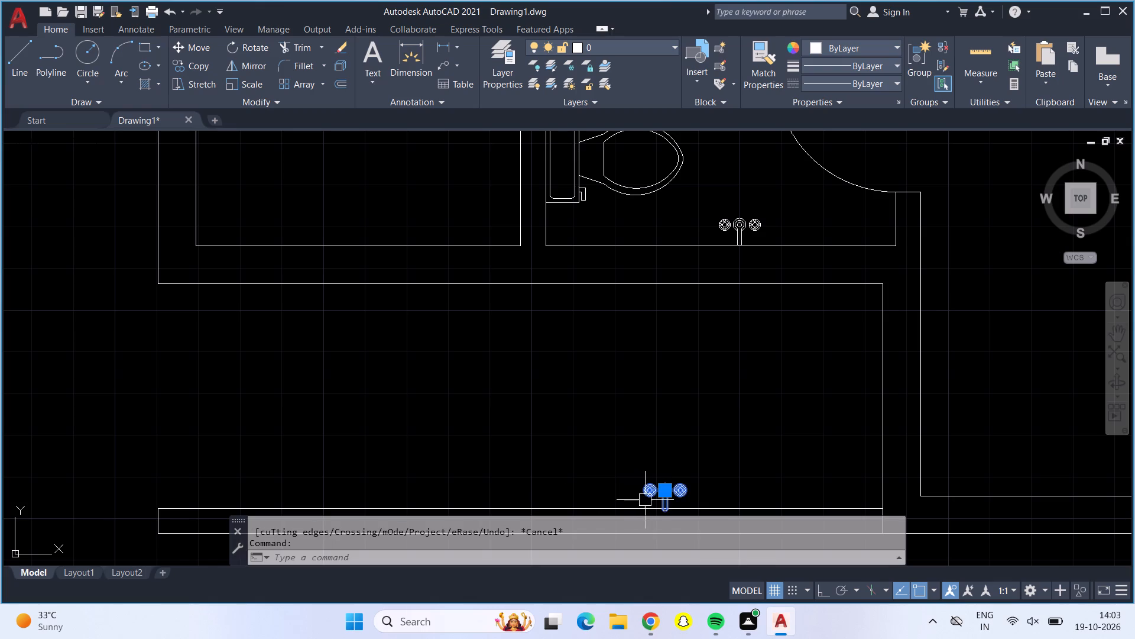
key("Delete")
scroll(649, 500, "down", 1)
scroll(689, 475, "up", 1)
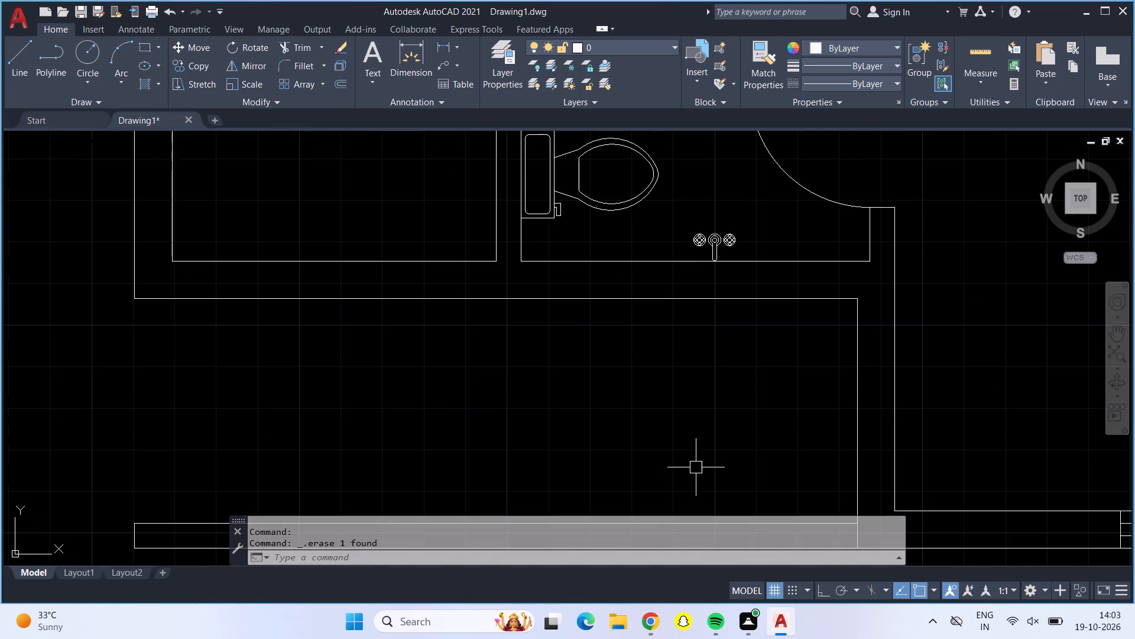
Offset the short left edge of the spare window symbol outside the plan by 2' inward.
scroll(706, 336, "down", 1)
scroll(706, 336, "up", 1)
scroll(699, 356, "down", 2)
middle_click_drag(698, 357, 349, 436)
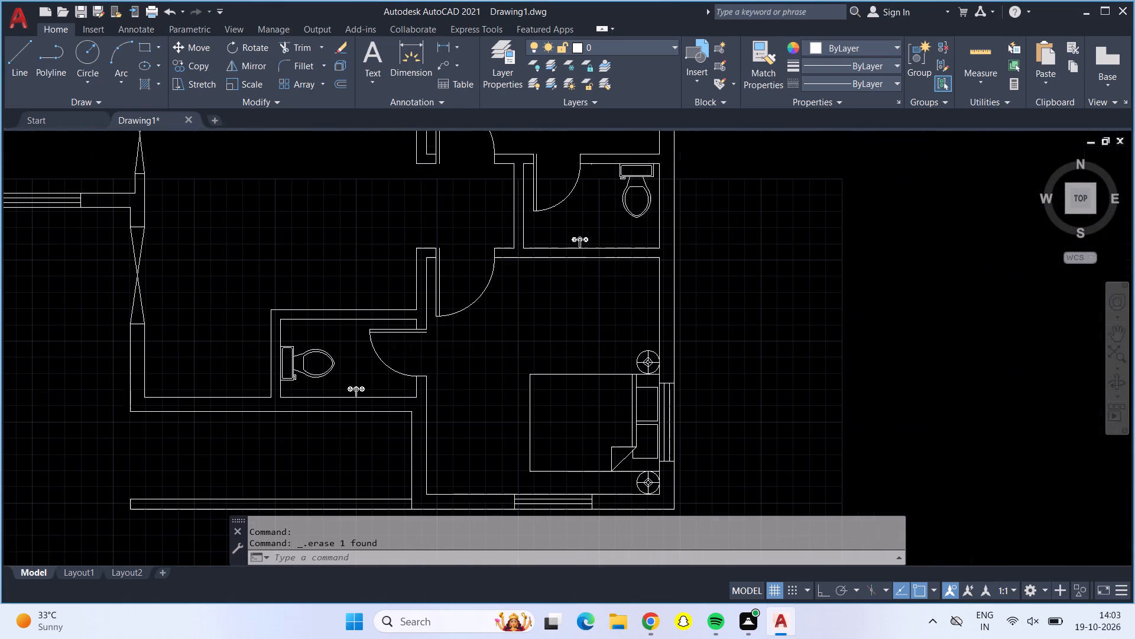
middle_click_drag(511, 356, 406, 354)
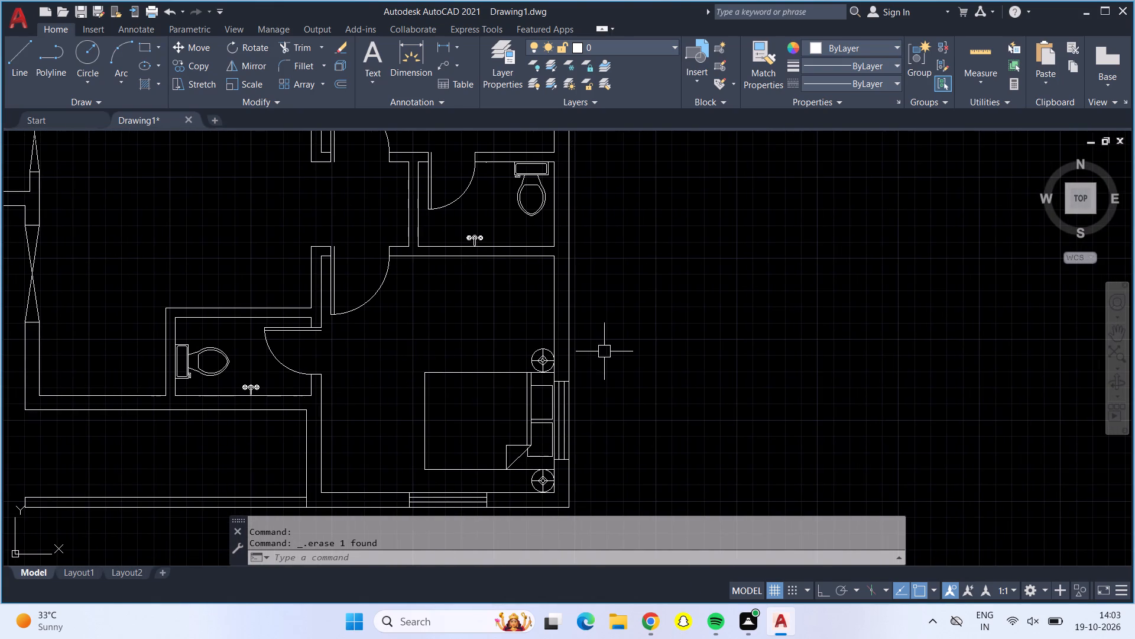
scroll(607, 351, "down", 2)
scroll(666, 230, "up", 3)
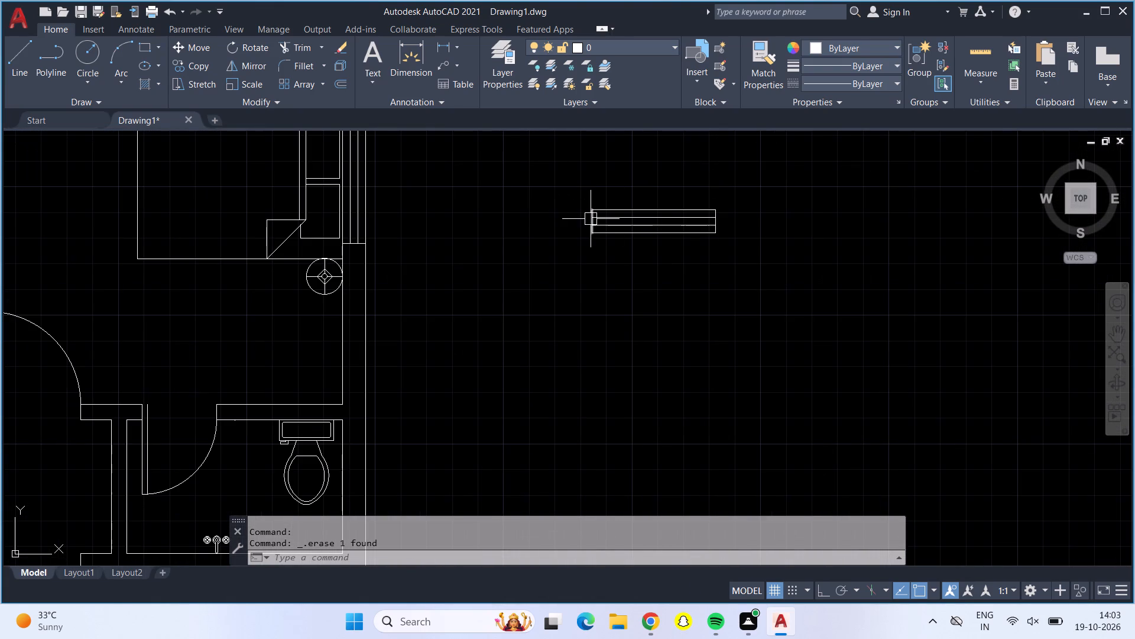
scroll(591, 219, "up", 2)
key("o")
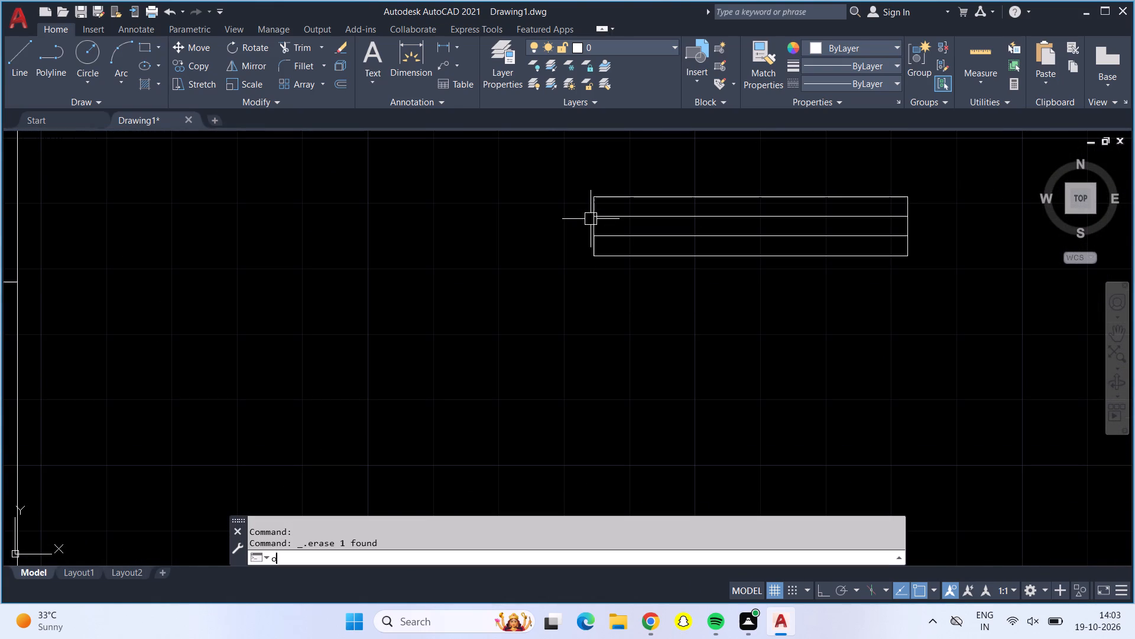
key("Return")
type("2'")
key("Return")
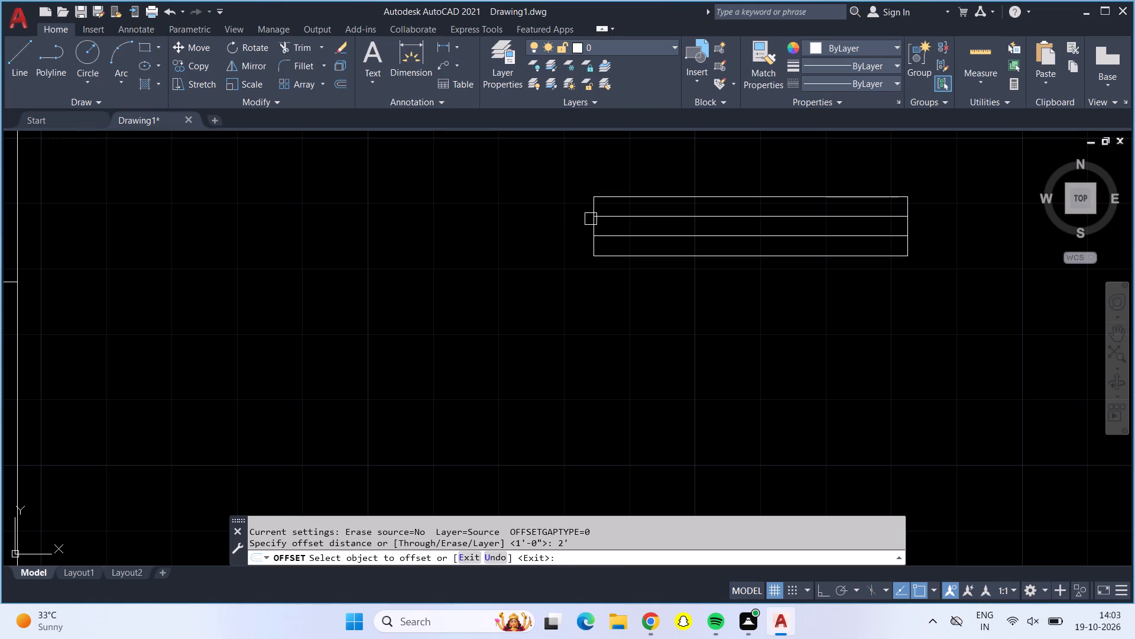
left_click(596, 227)
left_click(639, 223)
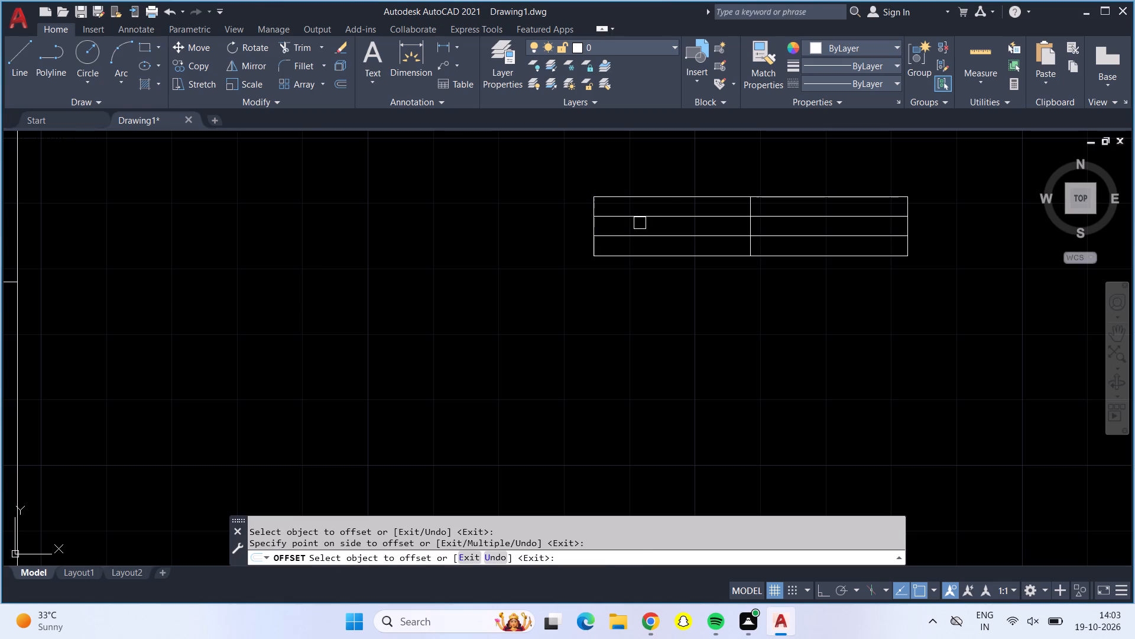
key("Delete")
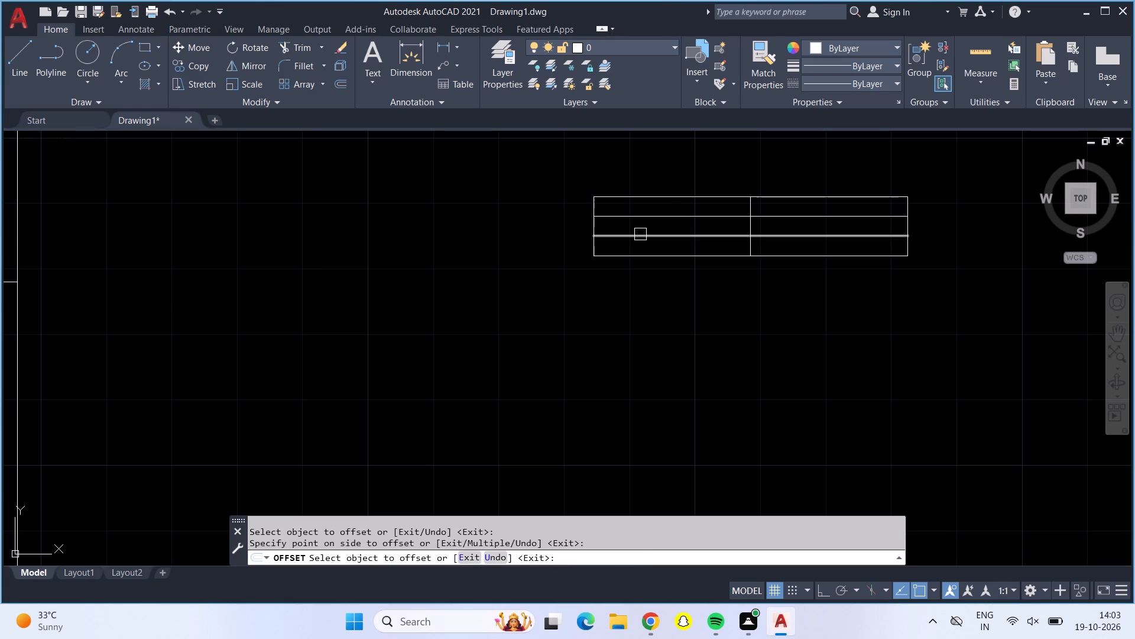
key("Delete")
key("Return")
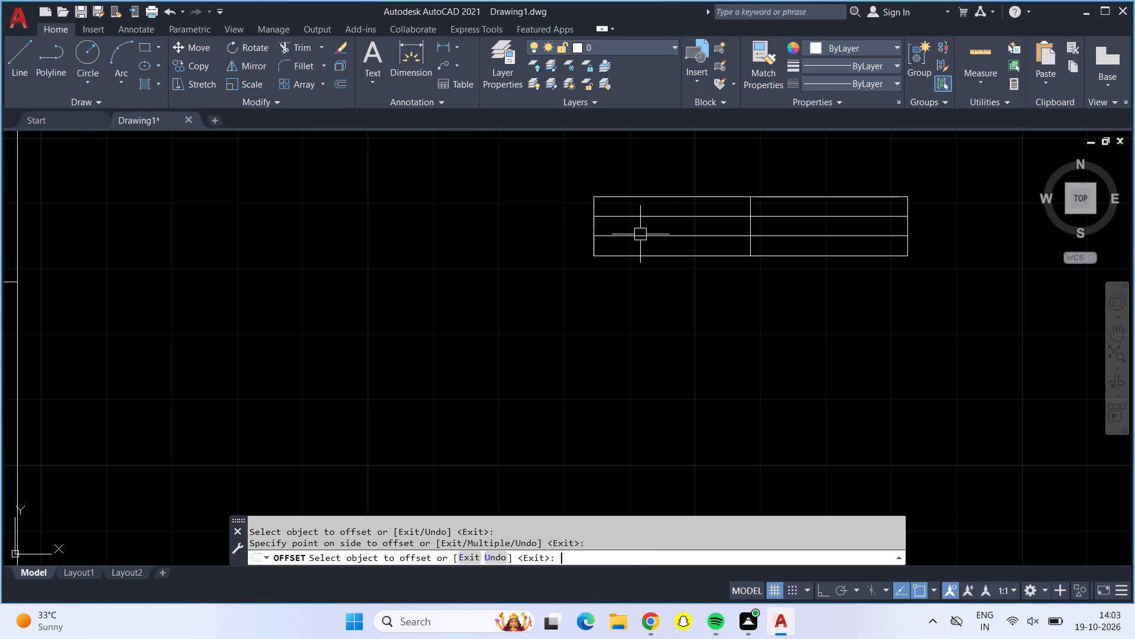
Trim away the half of the spare window symbol to the left of the offset line.
left_click_drag(303, 43, 307, 49)
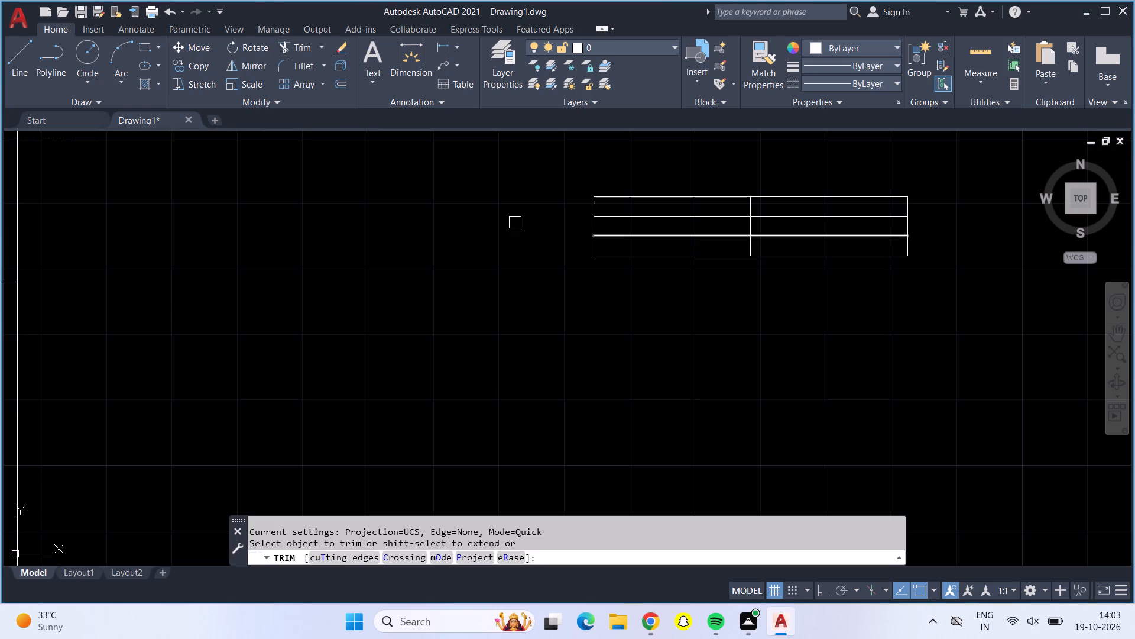
left_click_drag(582, 182, 647, 249)
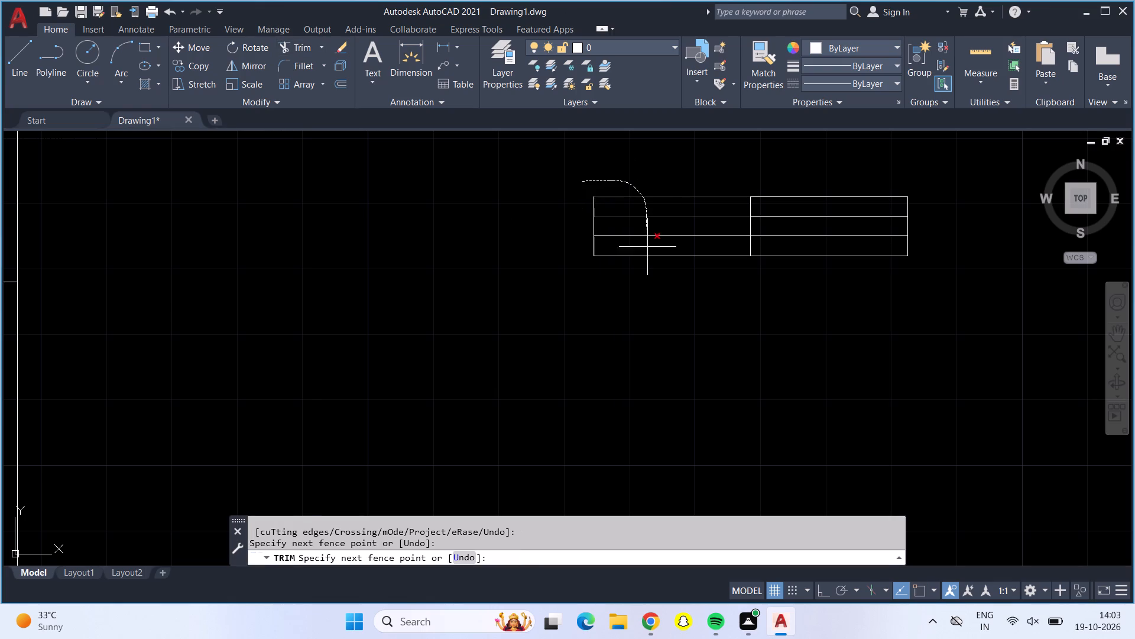
left_click_drag(647, 249, 638, 230)
scroll(636, 228, "down", 1)
scroll(636, 228, "up", 1)
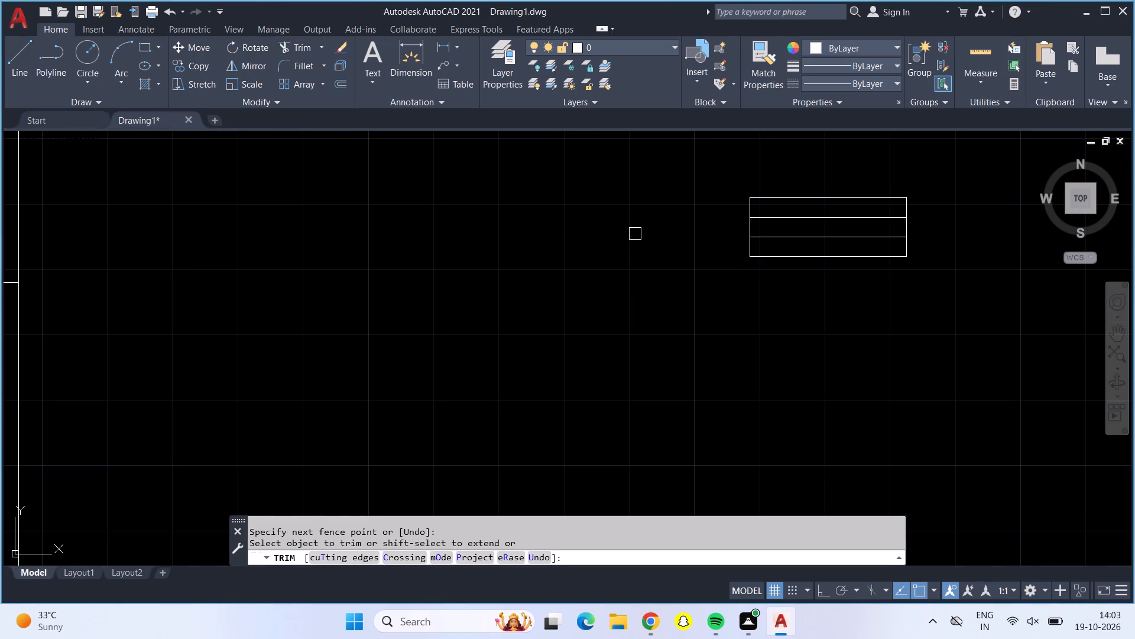
key("Return")
Copy the shortened window symbol from its lower-left corner into the lower toilet's bottom wall, below the toilet seat.
left_click(745, 171)
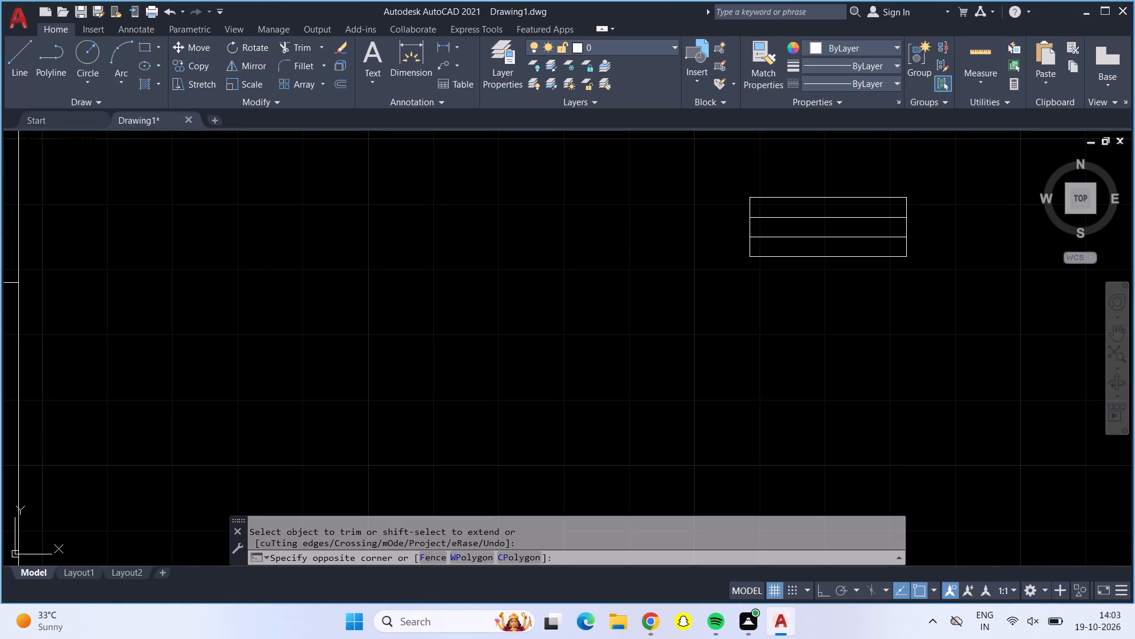
left_click(954, 295)
left_click(205, 71)
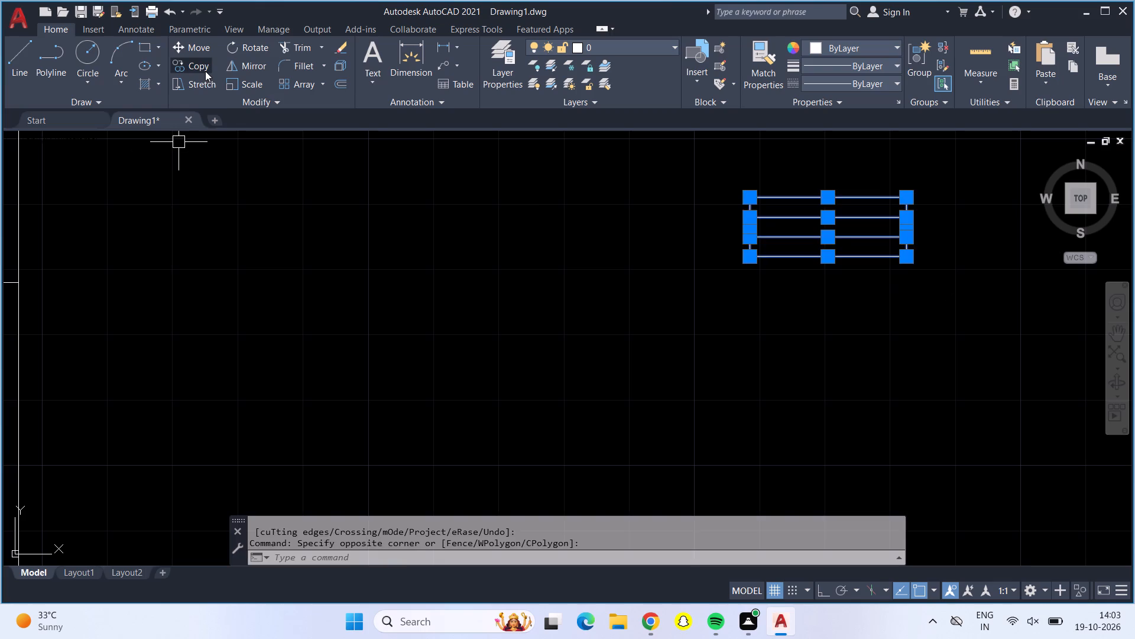
left_click(748, 256)
scroll(362, 340, "down", 4)
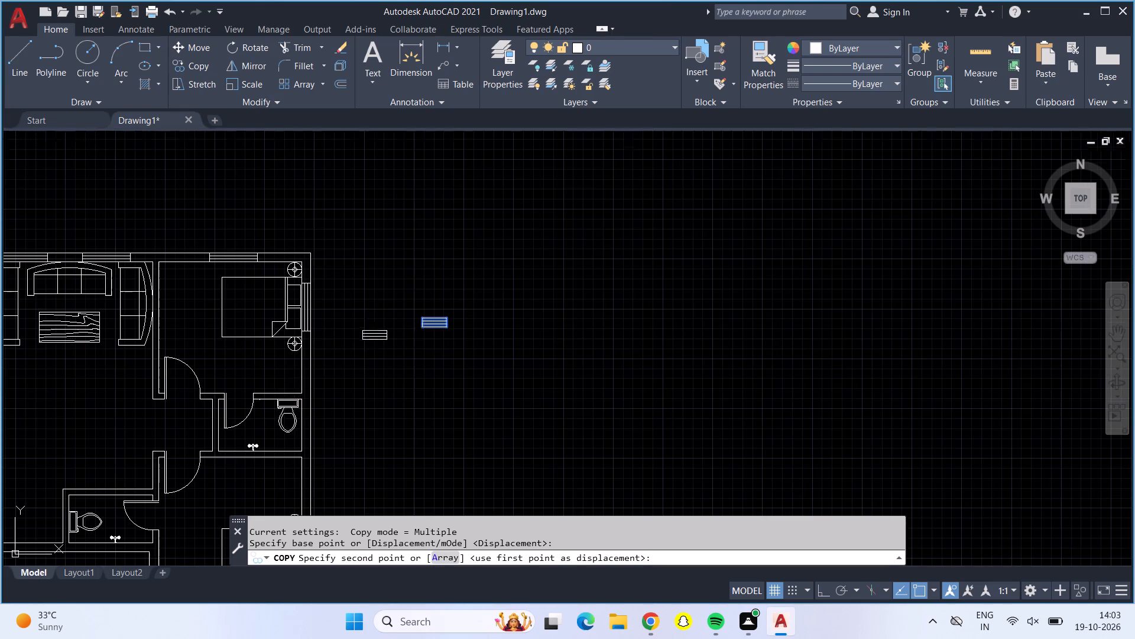
middle_click_drag(125, 463, 349, 344)
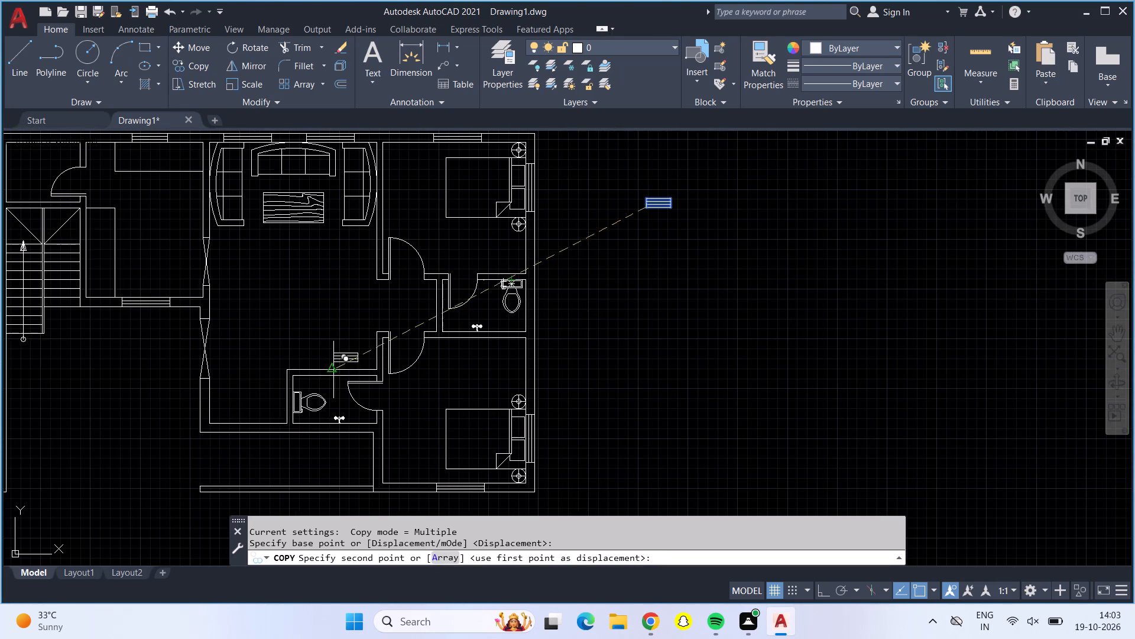
scroll(312, 427, "up", 2)
scroll(312, 427, "down", 1)
scroll(312, 427, "up", 1)
scroll(300, 433, "down", 1)
scroll(300, 433, "up", 1)
scroll(296, 433, "down", 1)
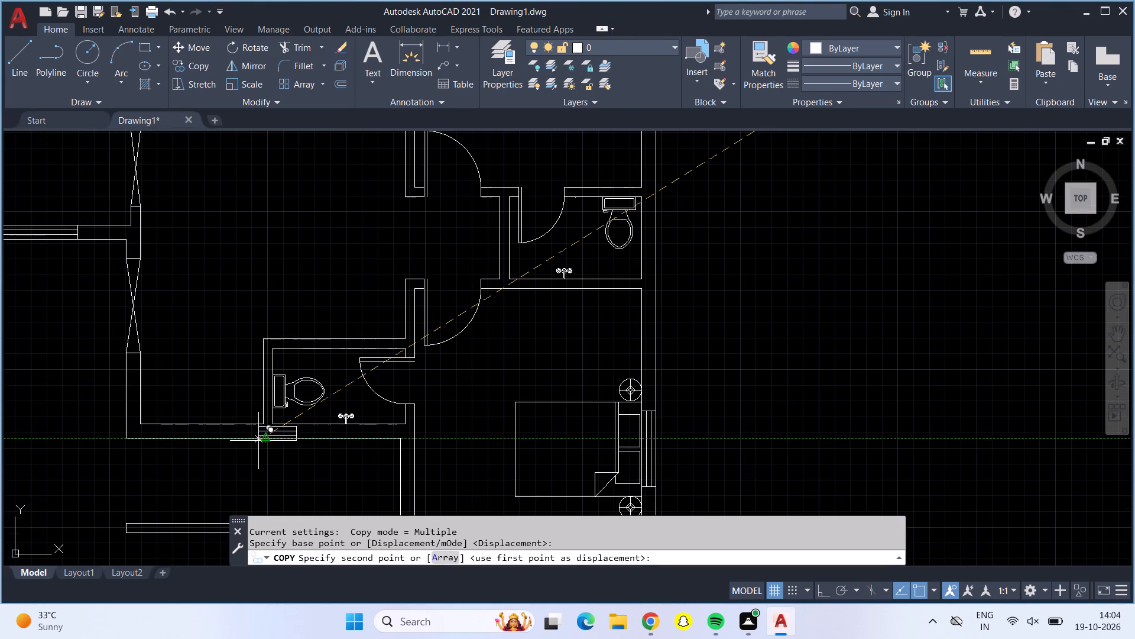
scroll(256, 442, "up", 4)
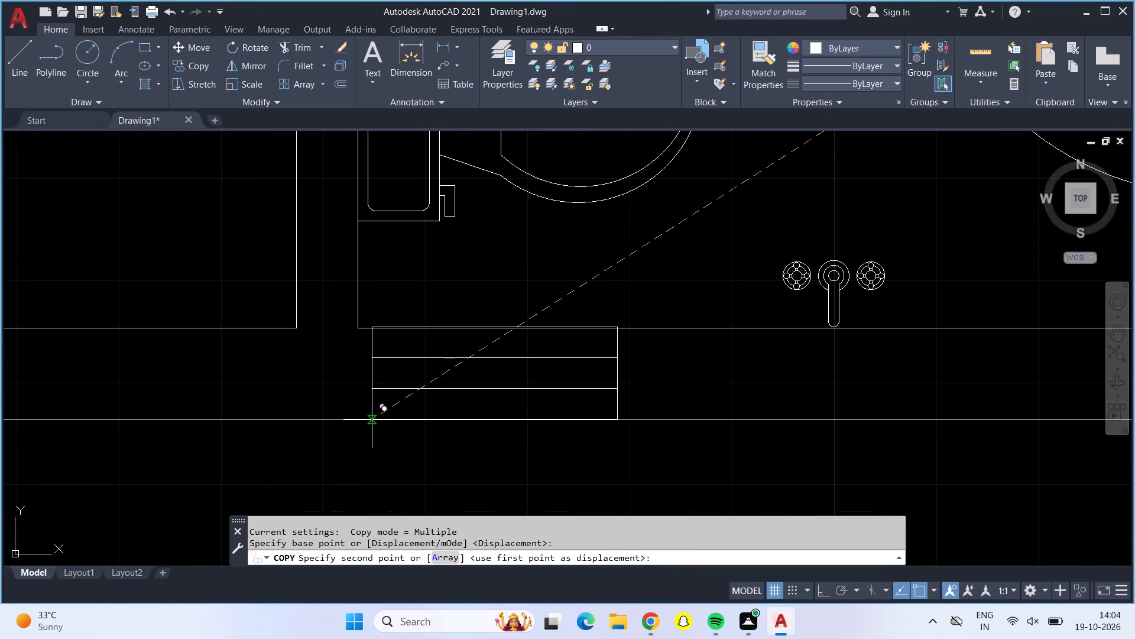
left_click(372, 419)
scroll(372, 419, "up", 1)
scroll(372, 419, "down", 3)
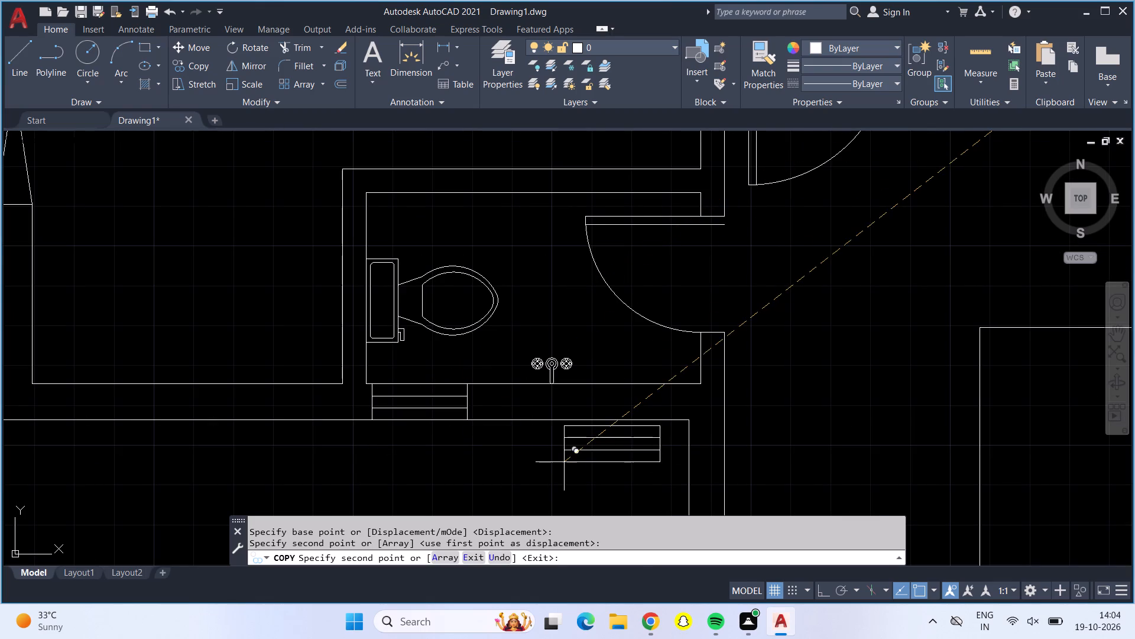
key("Return")
Rotate the spare window symbol outside the plan a quarter turn clockwise to vertical about its lower-left corner, with Ortho on.
scroll(611, 461, "up", 1)
scroll(611, 461, "down", 3)
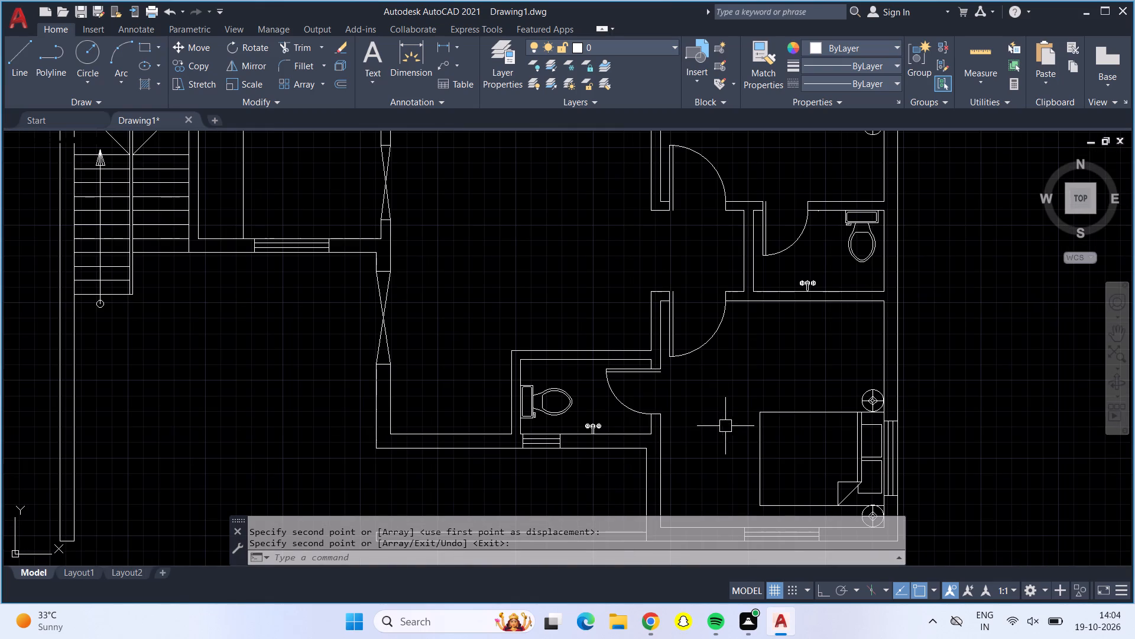
middle_click_drag(723, 408, 558, 409)
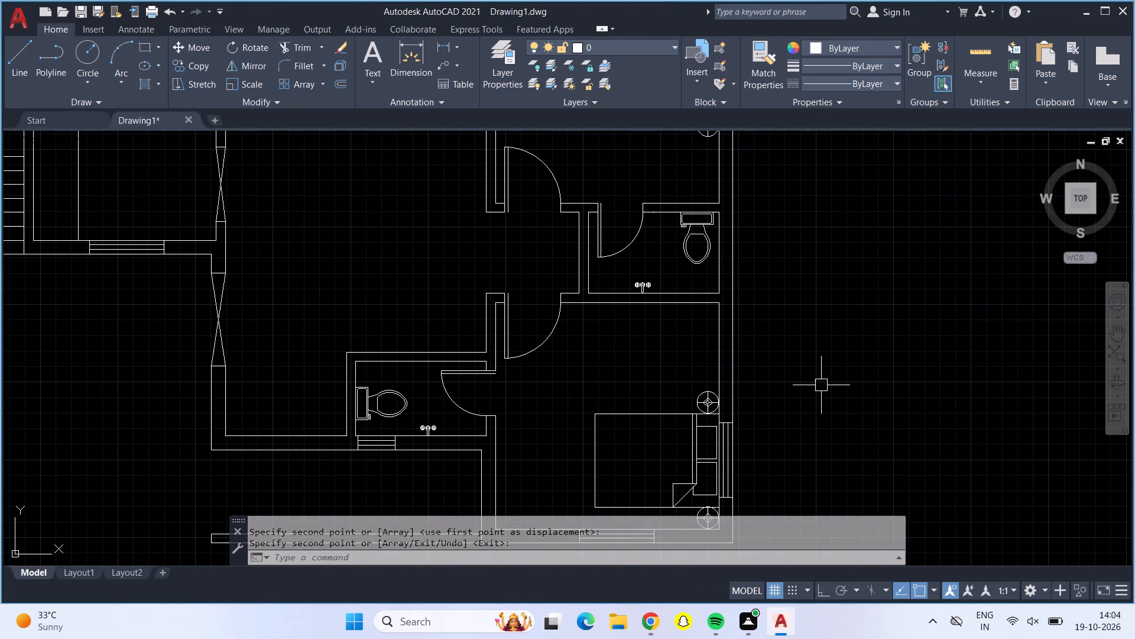
scroll(825, 373, "down", 1)
middle_click_drag(825, 373, 790, 450)
scroll(790, 450, "up", 1)
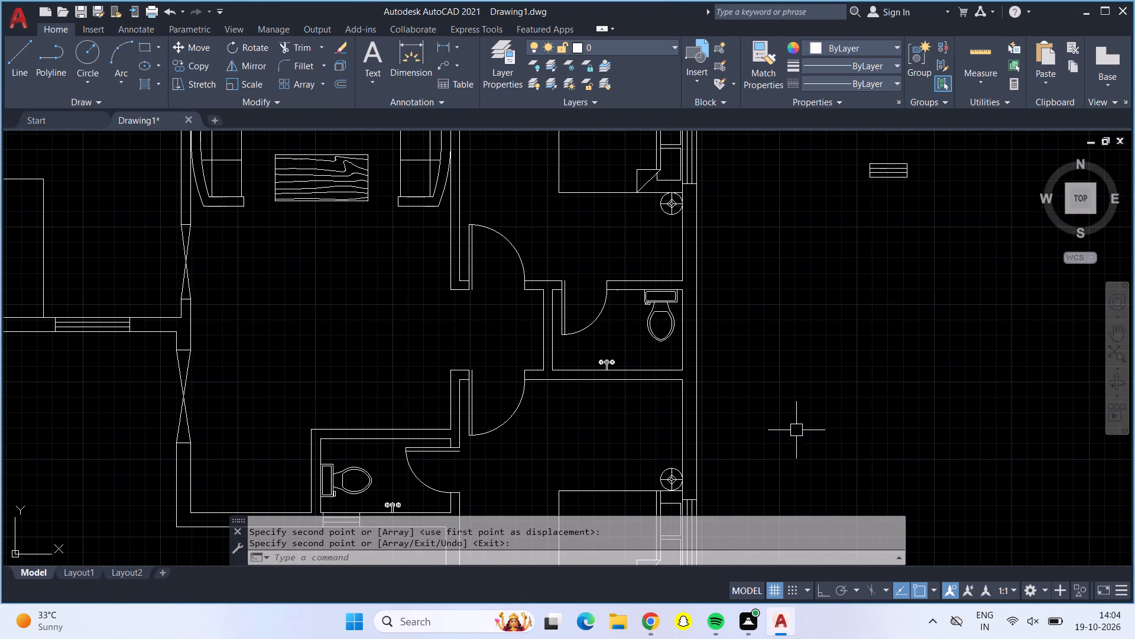
scroll(820, 324, "up", 1)
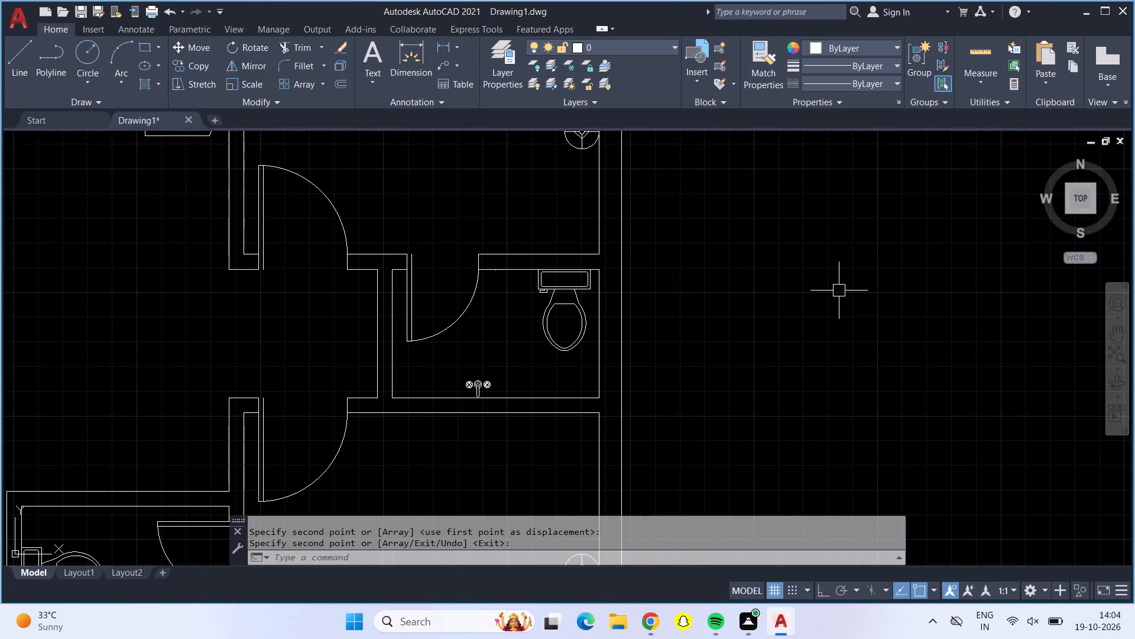
scroll(839, 291, "down", 1)
middle_click_drag(839, 291, 805, 493)
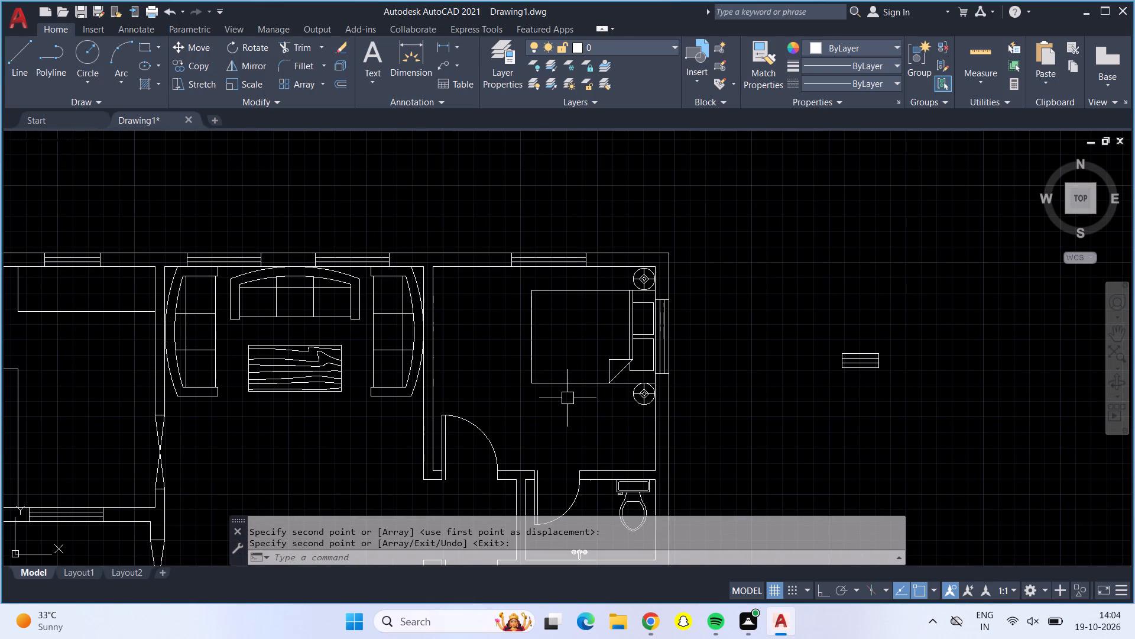
left_click(803, 326)
left_click_drag(1027, 479, 1010, 473)
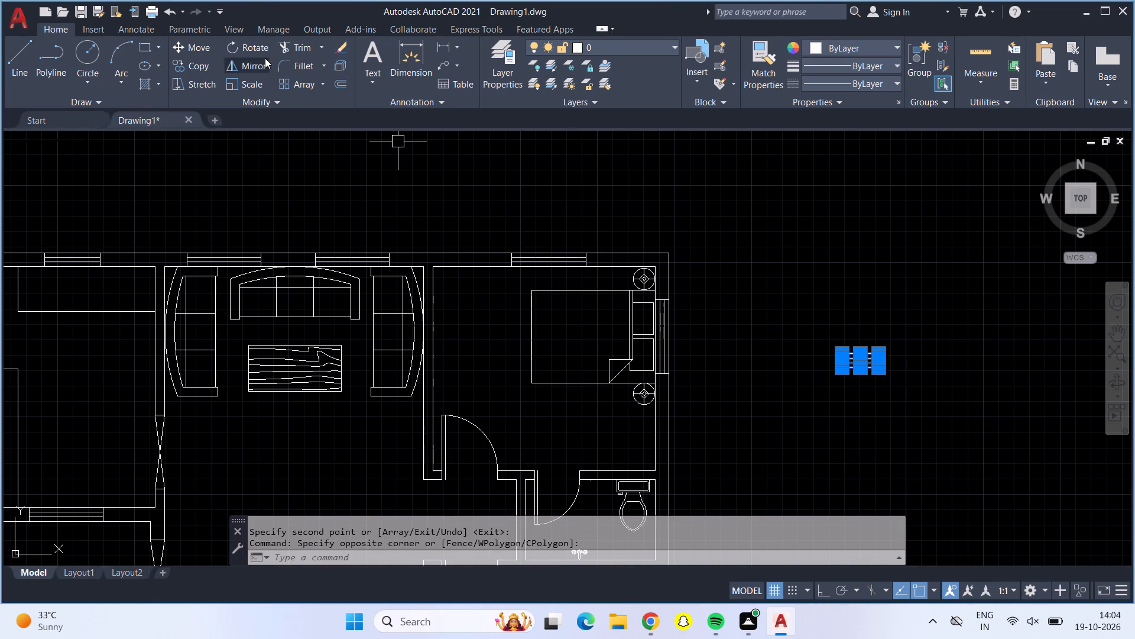
left_click(265, 53)
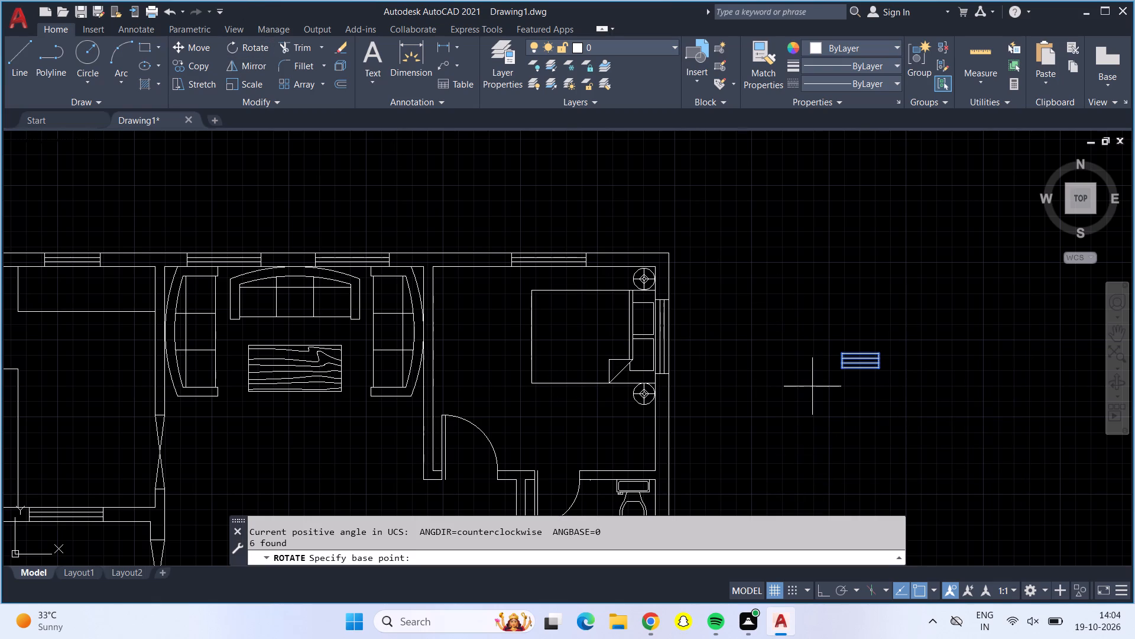
left_click(841, 371)
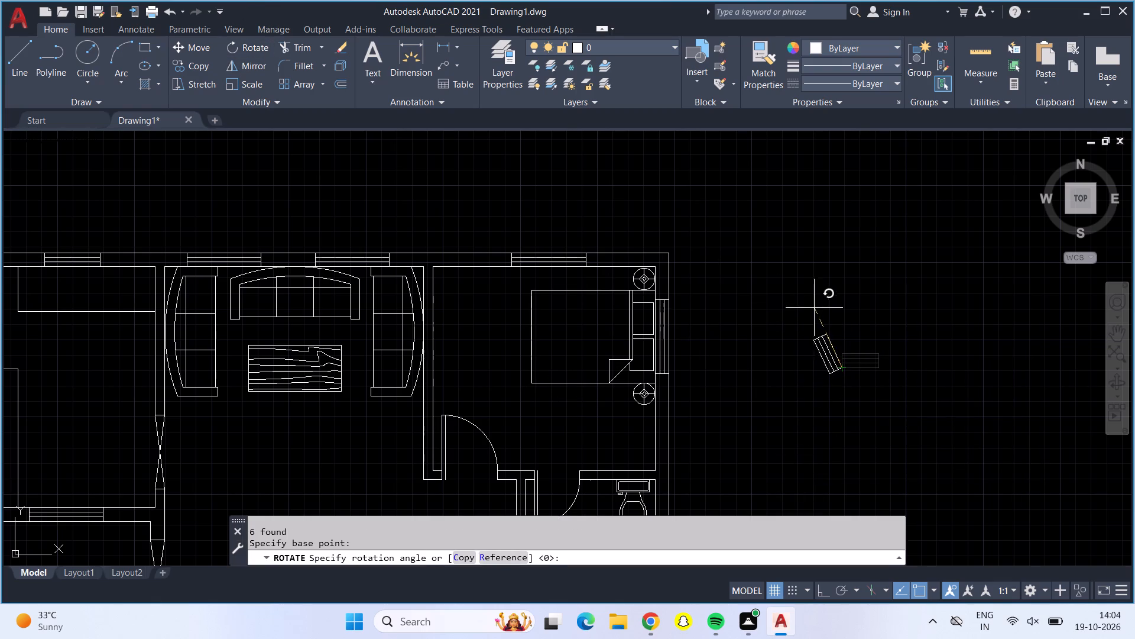
key("F8")
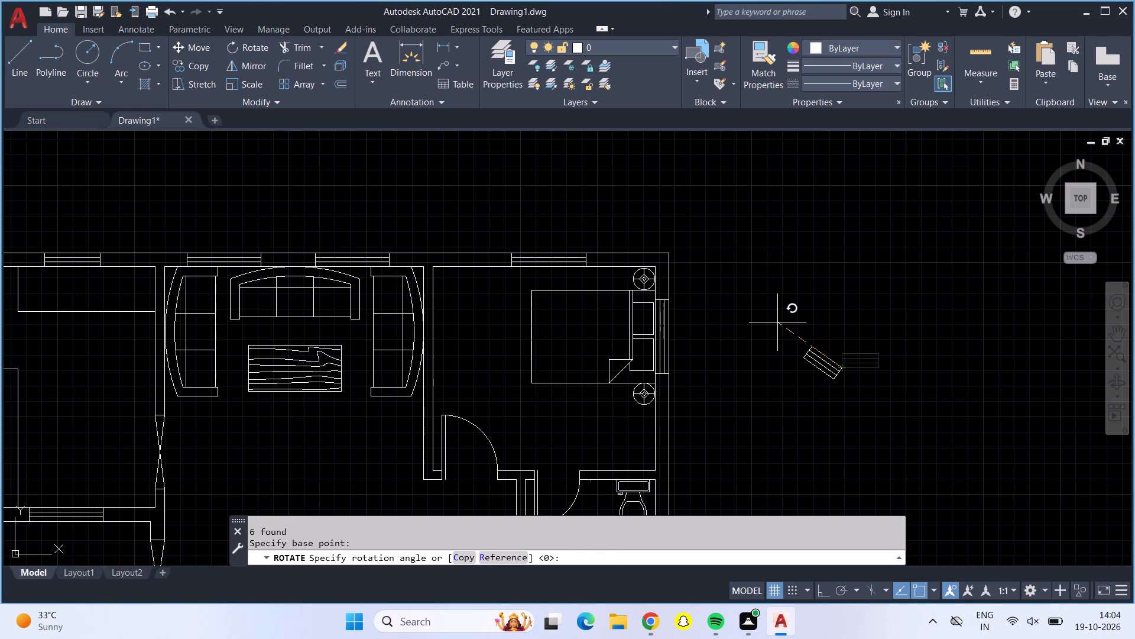
left_click(809, 477)
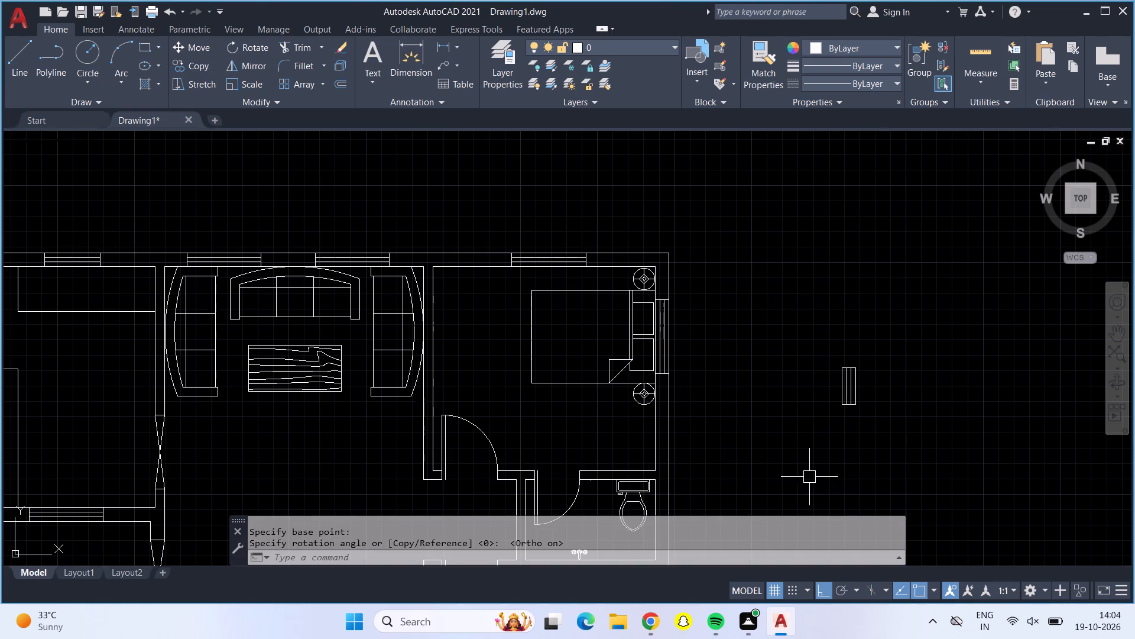
Move the vertical spare window symbol from its lower-left corner into the upper toilet's right exterior wall beside the seat, with Ortho off.
left_click(823, 349)
left_click(887, 436)
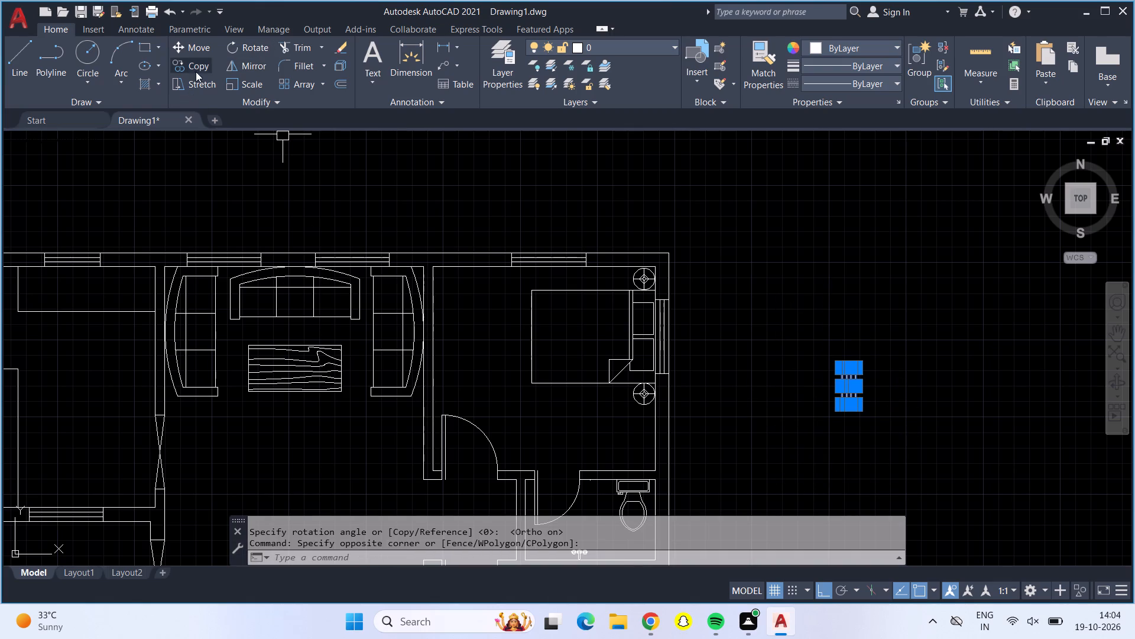
left_click(206, 46)
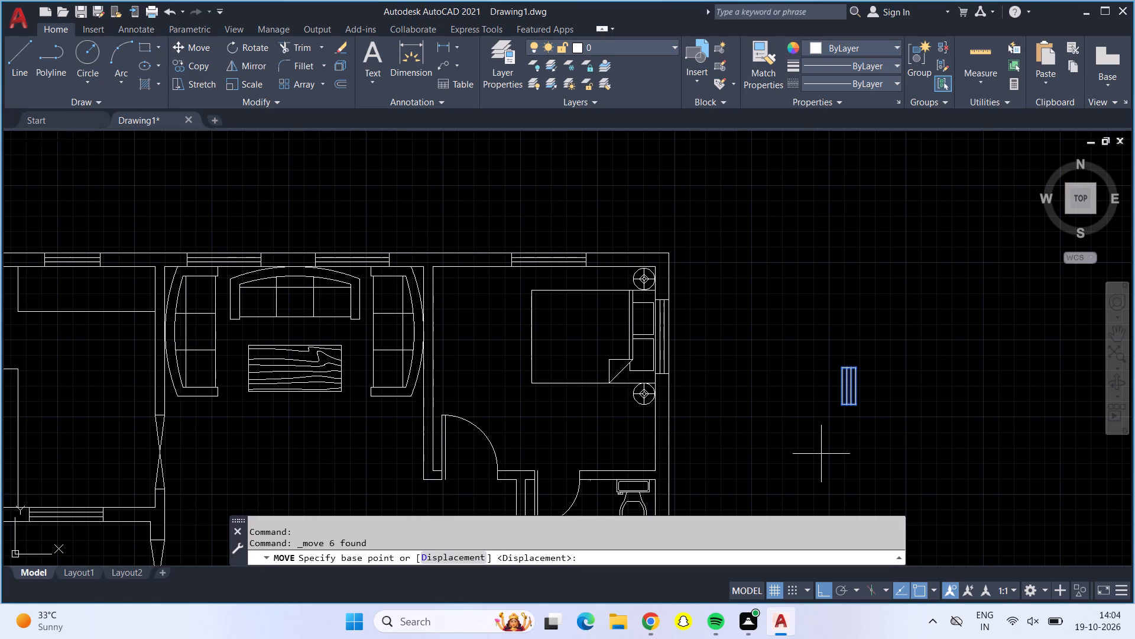
left_click(839, 406)
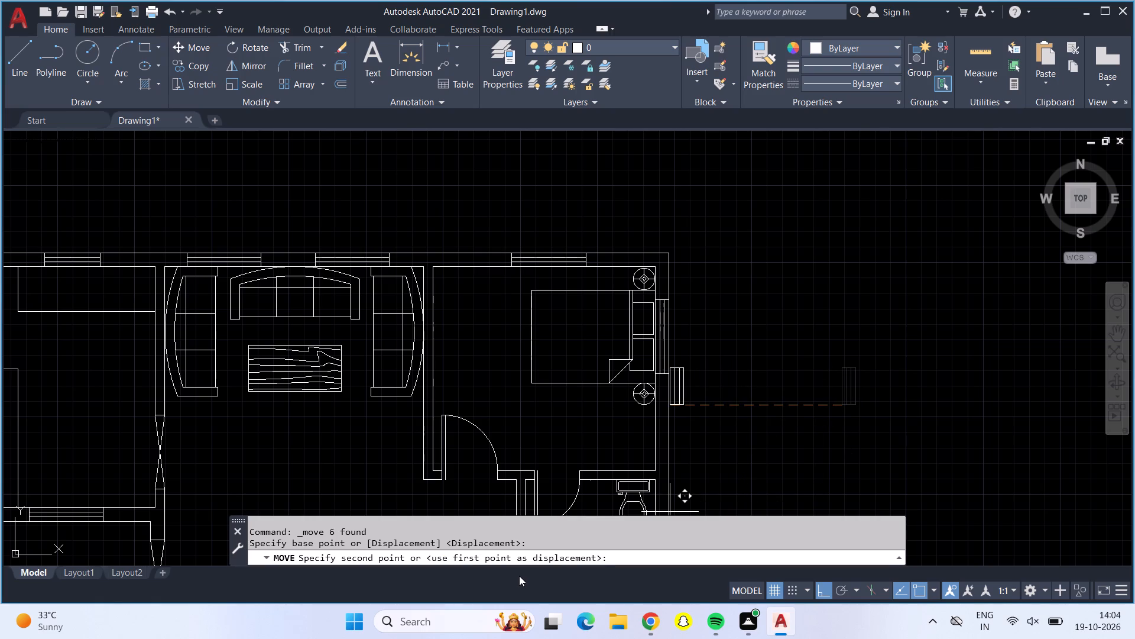
scroll(597, 347, "down", 2)
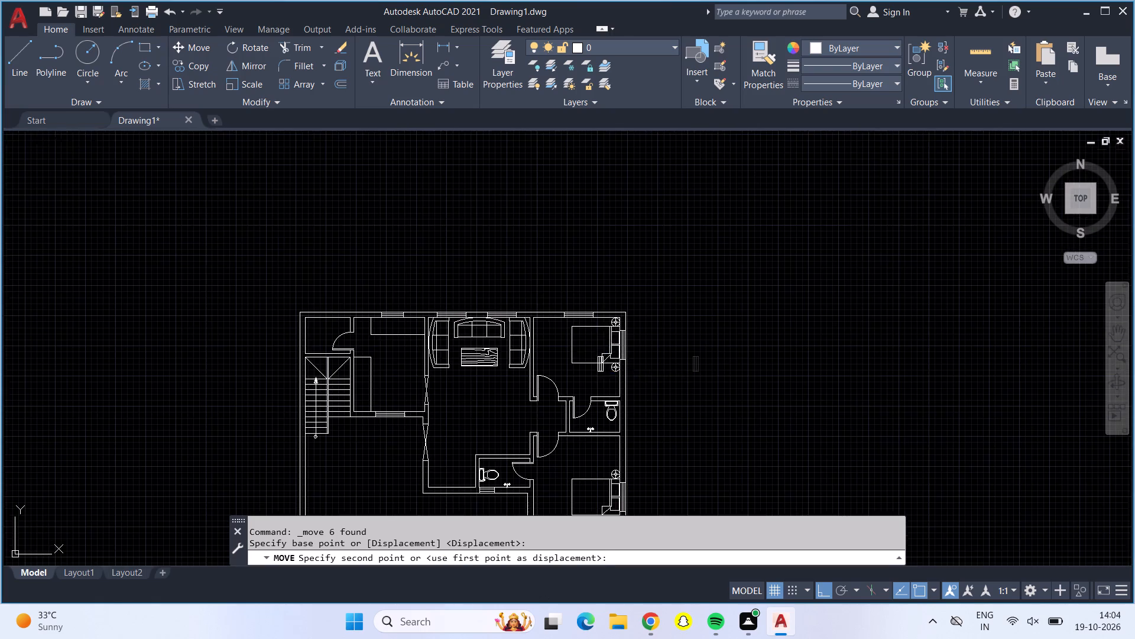
middle_click_drag(598, 352, 553, 233)
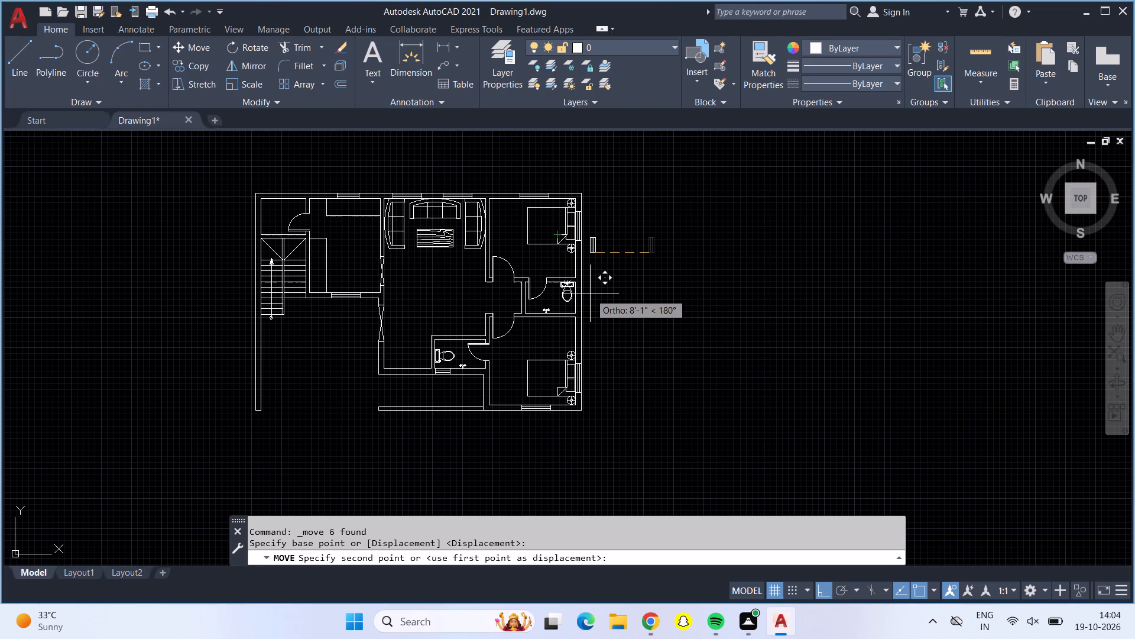
key("F8")
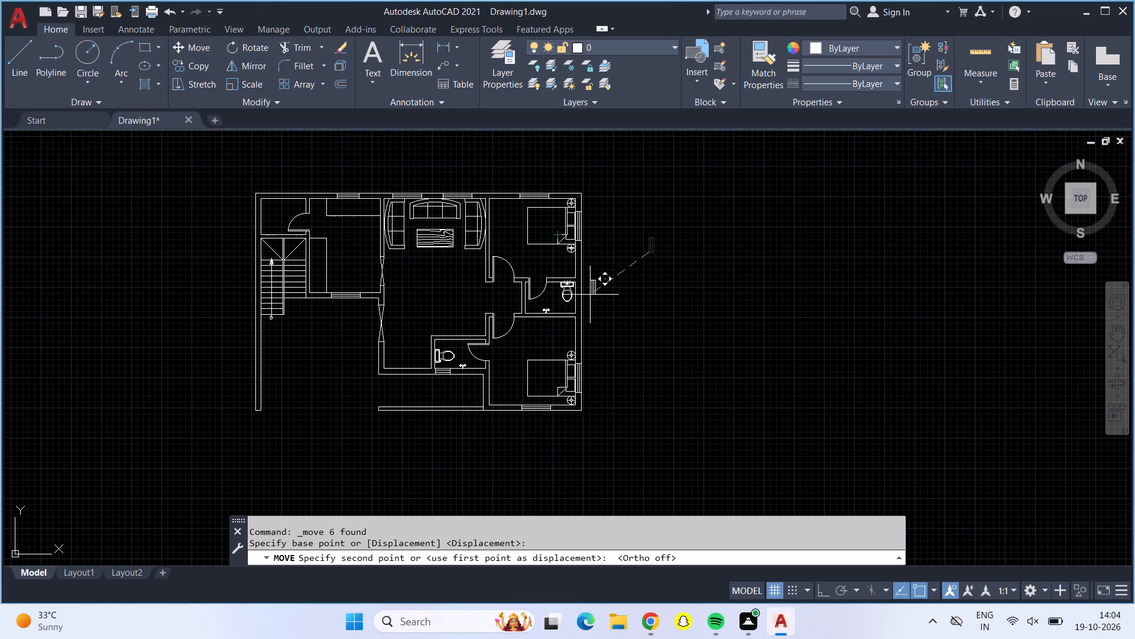
scroll(573, 317, "up", 4)
scroll(573, 317, "down", 1)
scroll(561, 245, "up", 2)
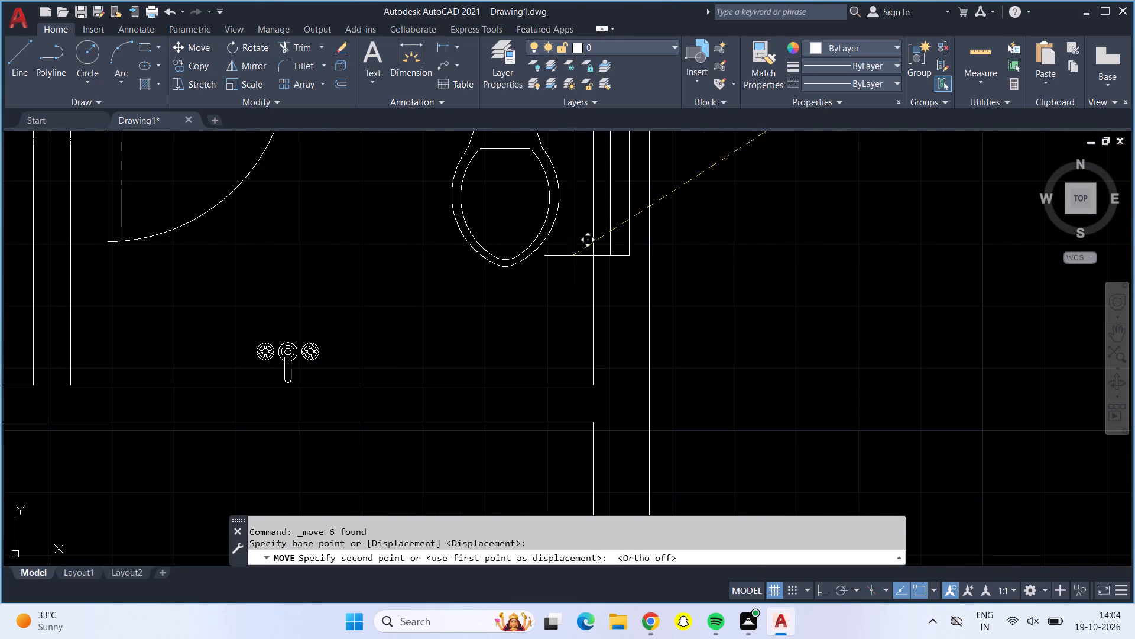
middle_click_drag(587, 263, 601, 306)
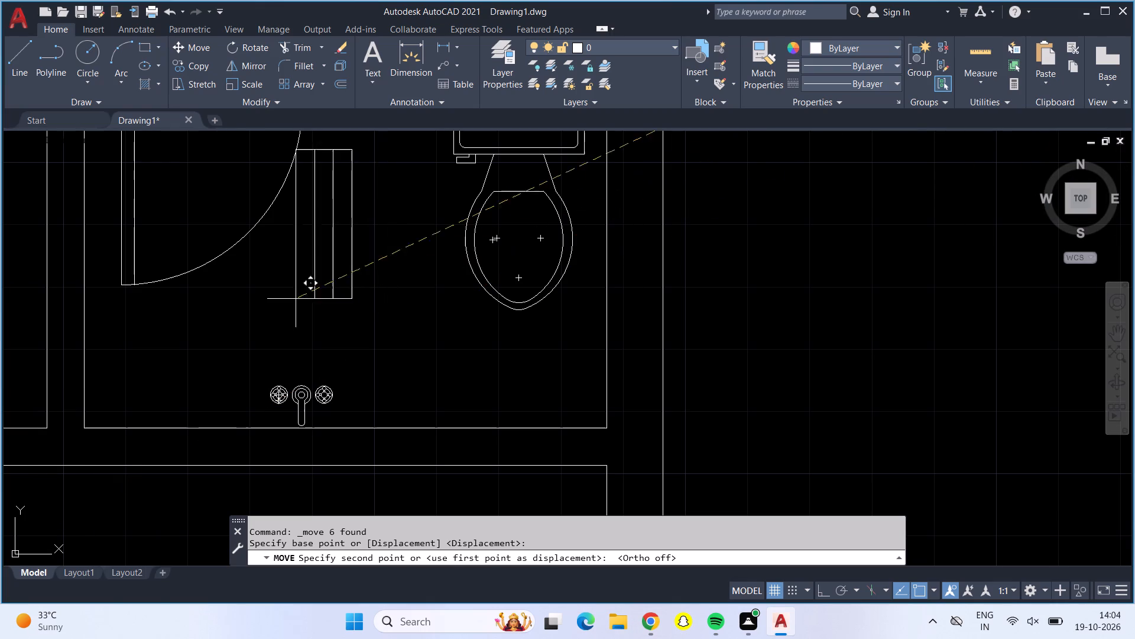
scroll(619, 298, "down", 1)
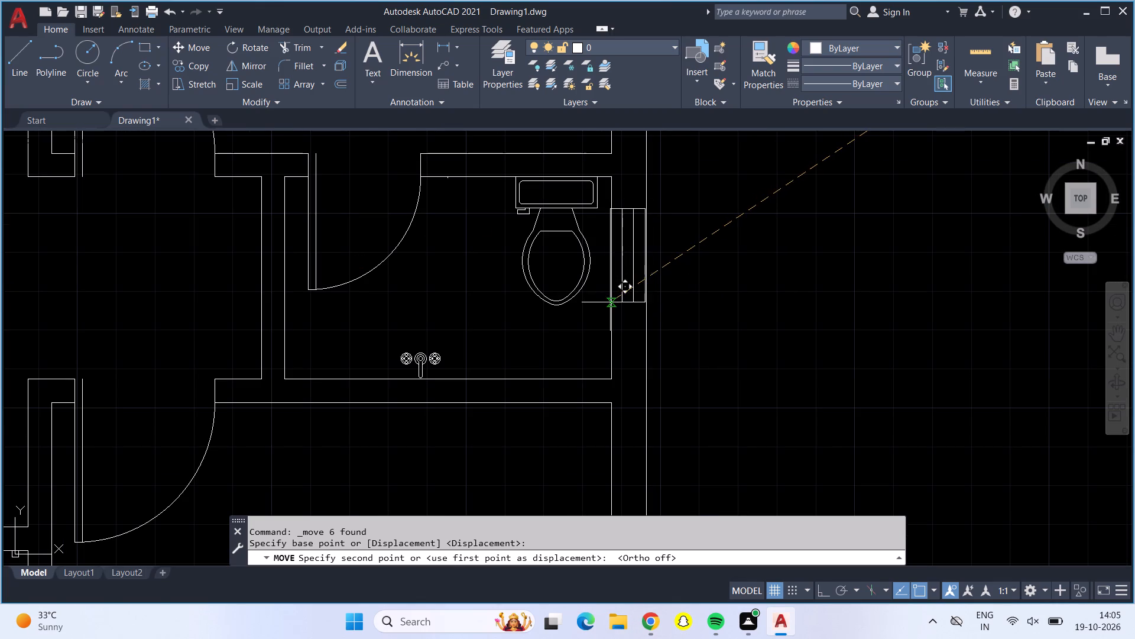
left_click(611, 297)
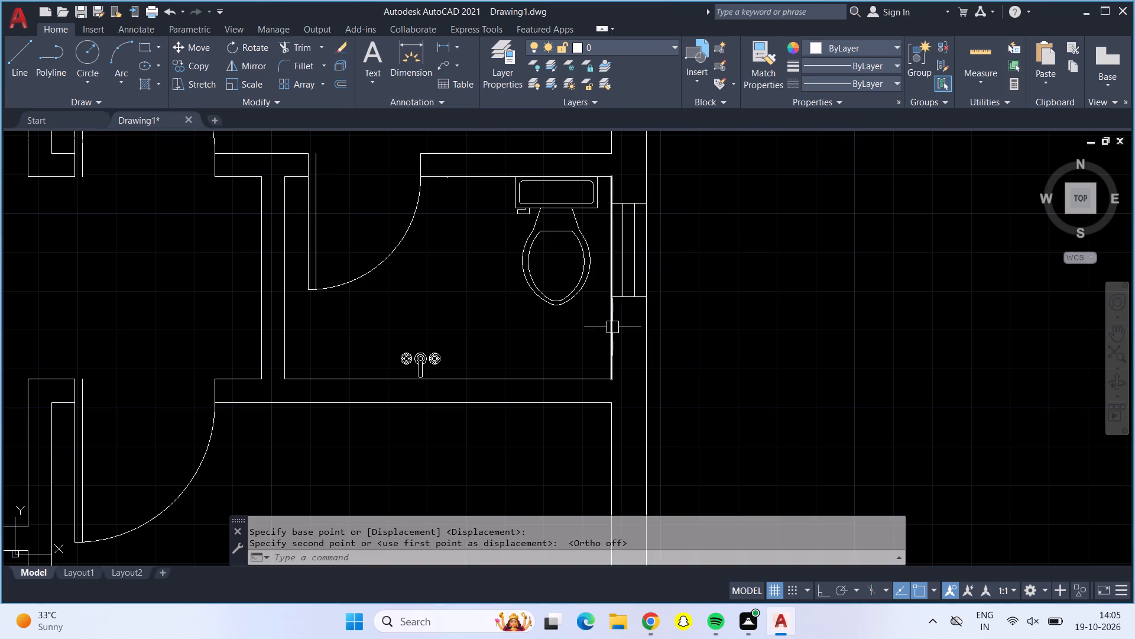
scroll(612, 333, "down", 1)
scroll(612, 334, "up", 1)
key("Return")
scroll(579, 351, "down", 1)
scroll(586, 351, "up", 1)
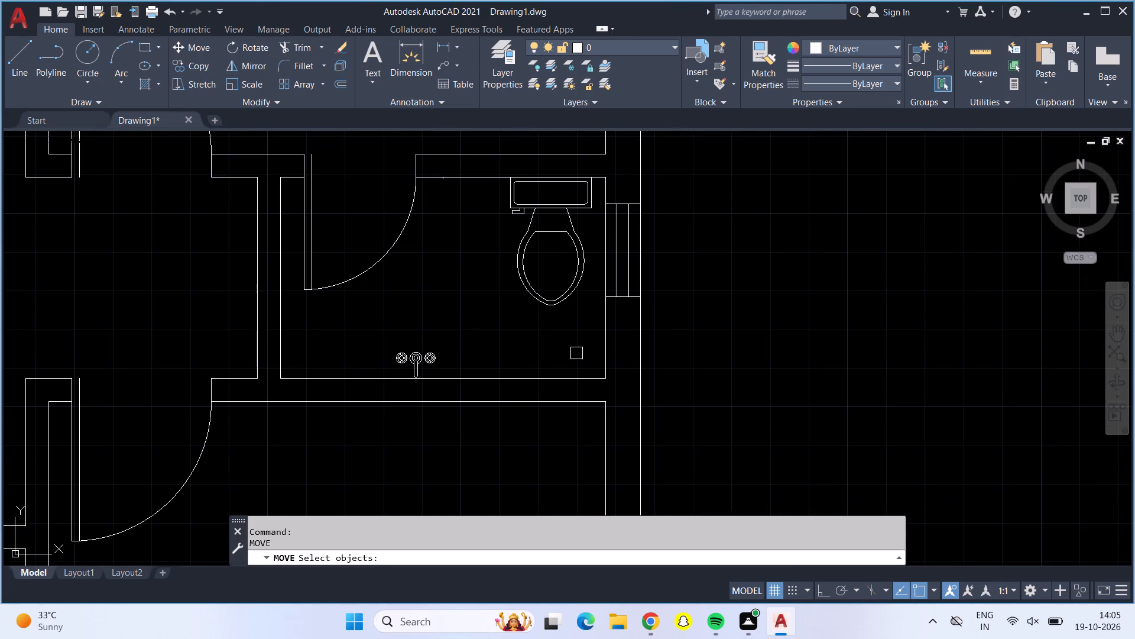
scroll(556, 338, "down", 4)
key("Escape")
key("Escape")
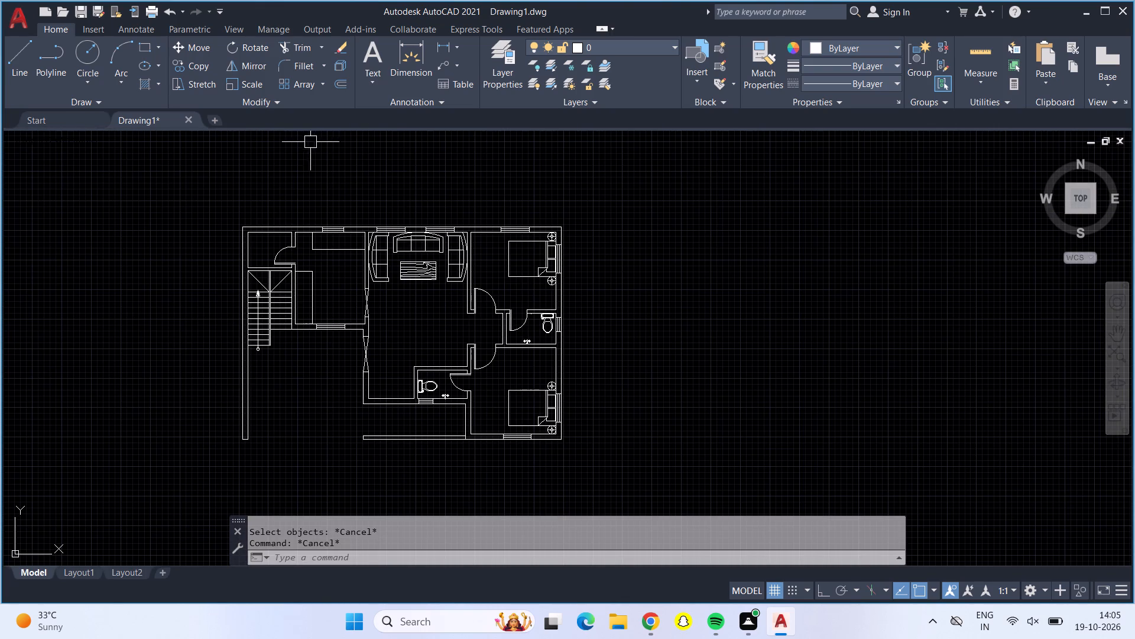
Review the whole floor plan, checking the rooms, the staircase and the windows in the exterior walls.
scroll(304, 352, "up", 1)
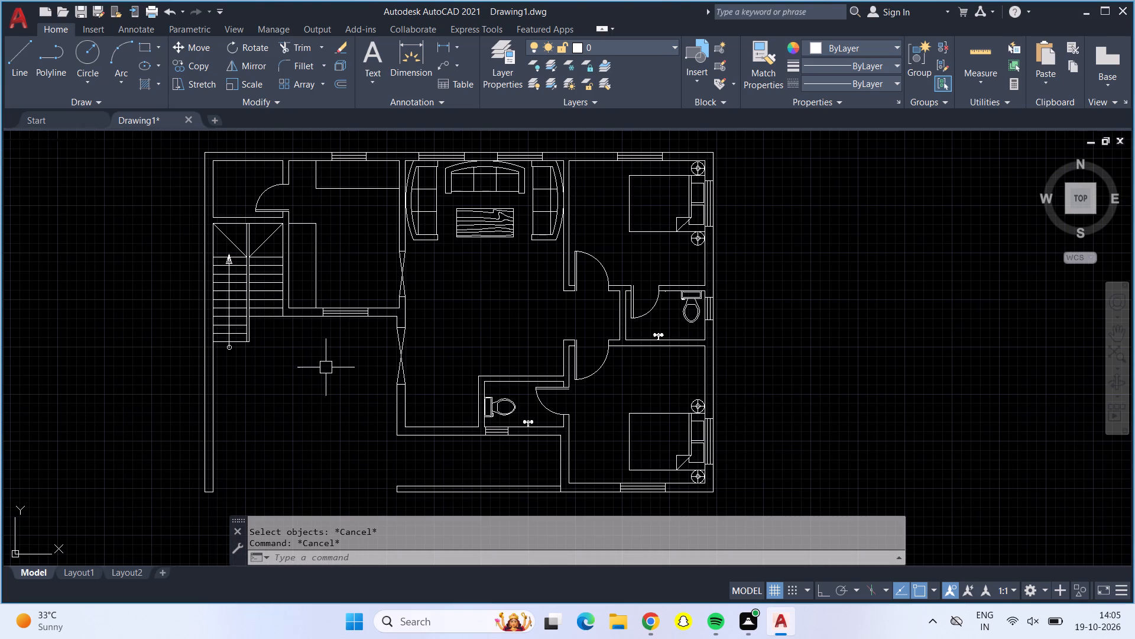
middle_click_drag(328, 369, 332, 322)
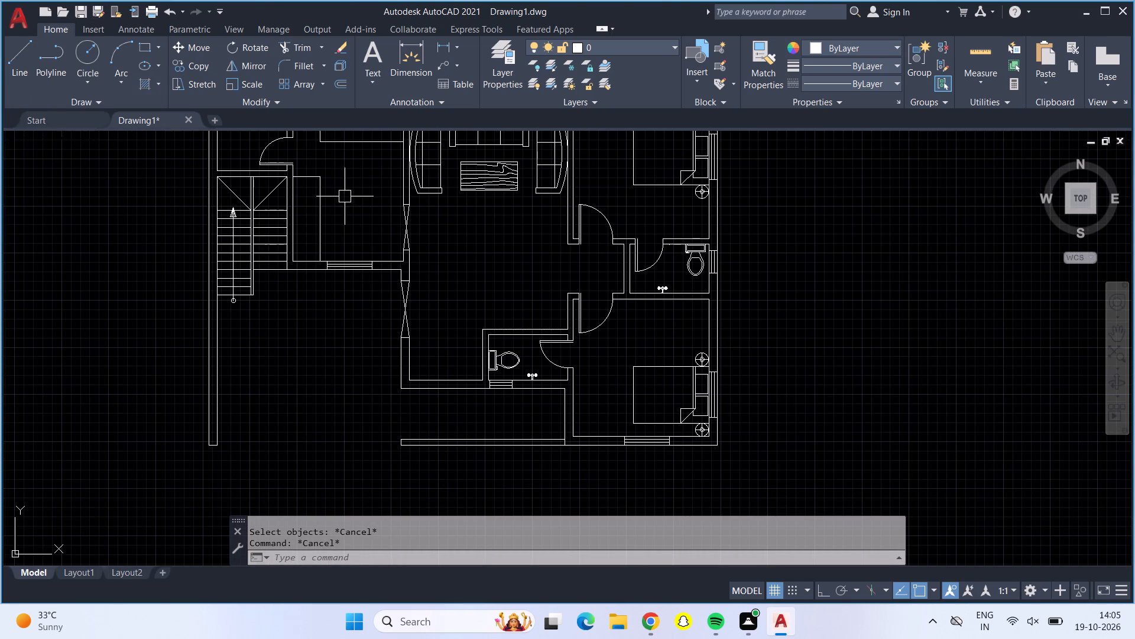
middle_click_drag(345, 196, 380, 282)
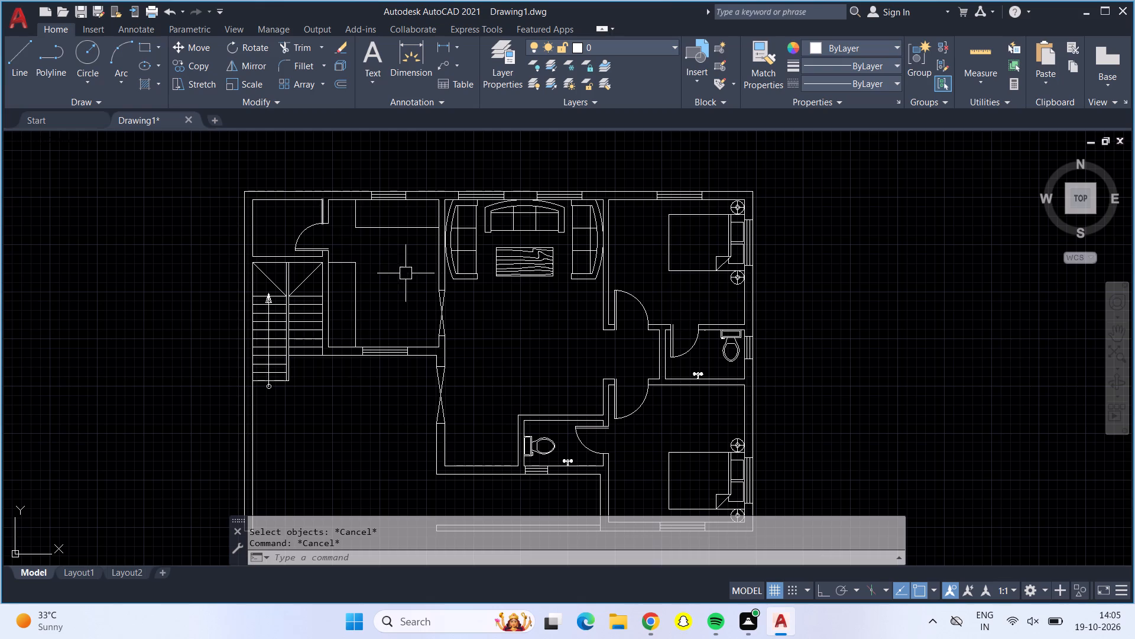
scroll(599, 370, "up", 2)
scroll(641, 354, "down", 2)
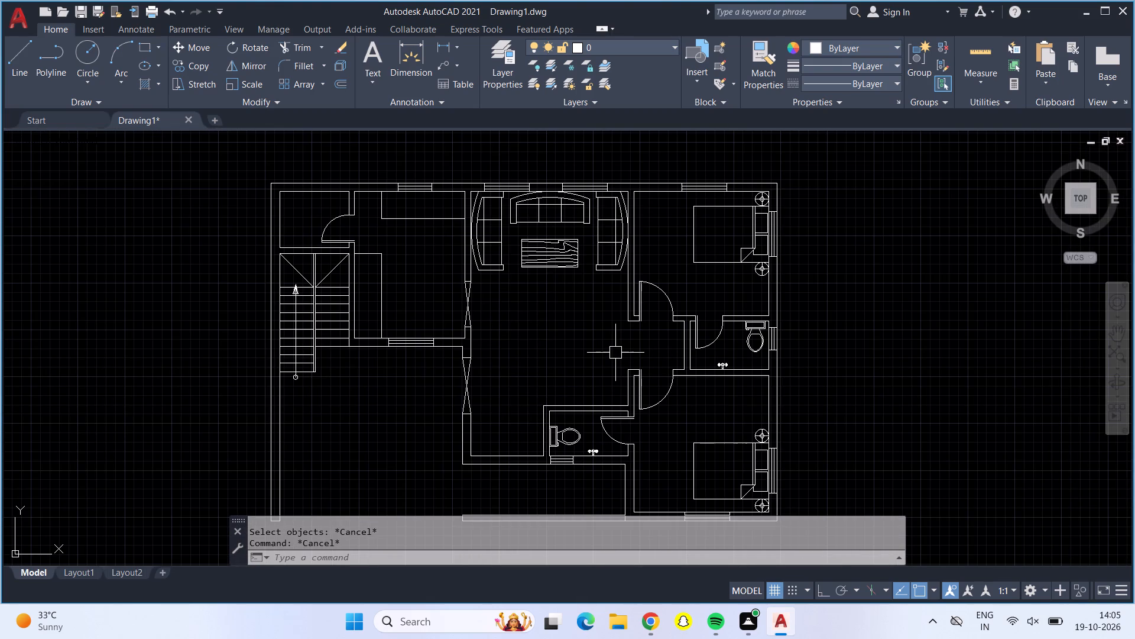
middle_click_drag(615, 353, 576, 323)
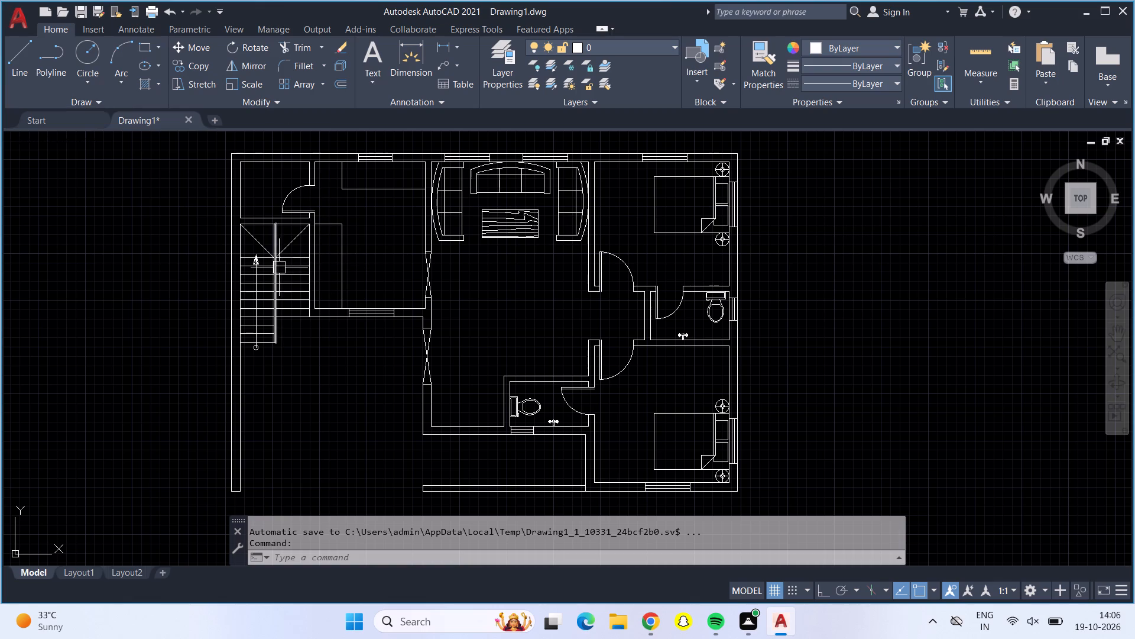
scroll(290, 347, "up", 1)
scroll(288, 344, "down", 1)
scroll(287, 344, "up", 2)
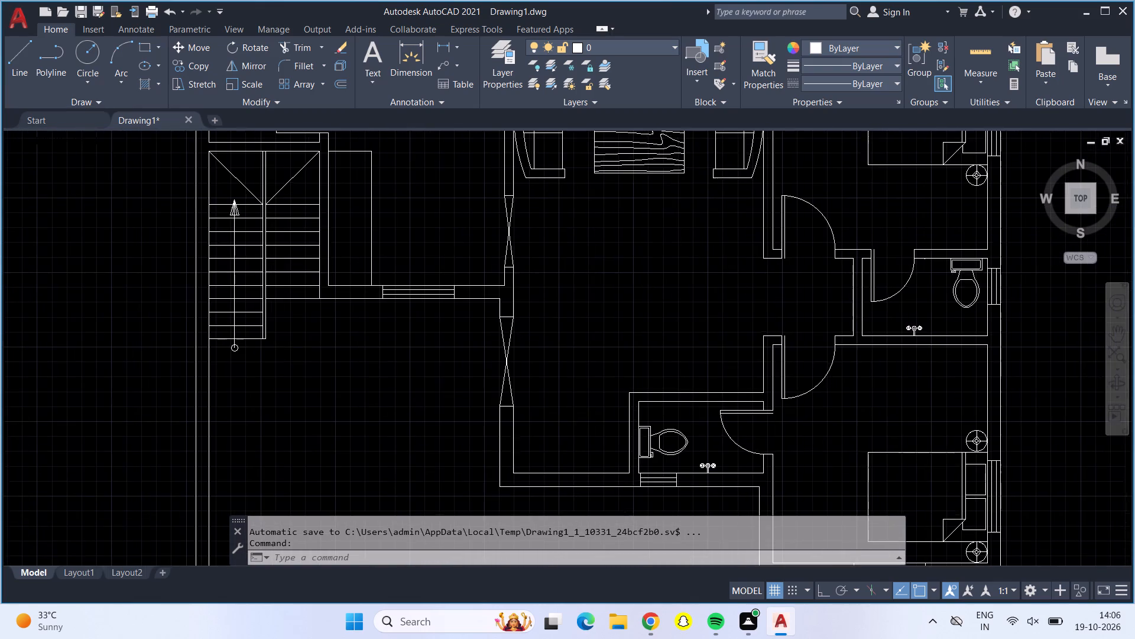
scroll(287, 344, "up", 2)
scroll(350, 369, "down", 1)
scroll(323, 395, "up", 1)
scroll(323, 395, "down", 4)
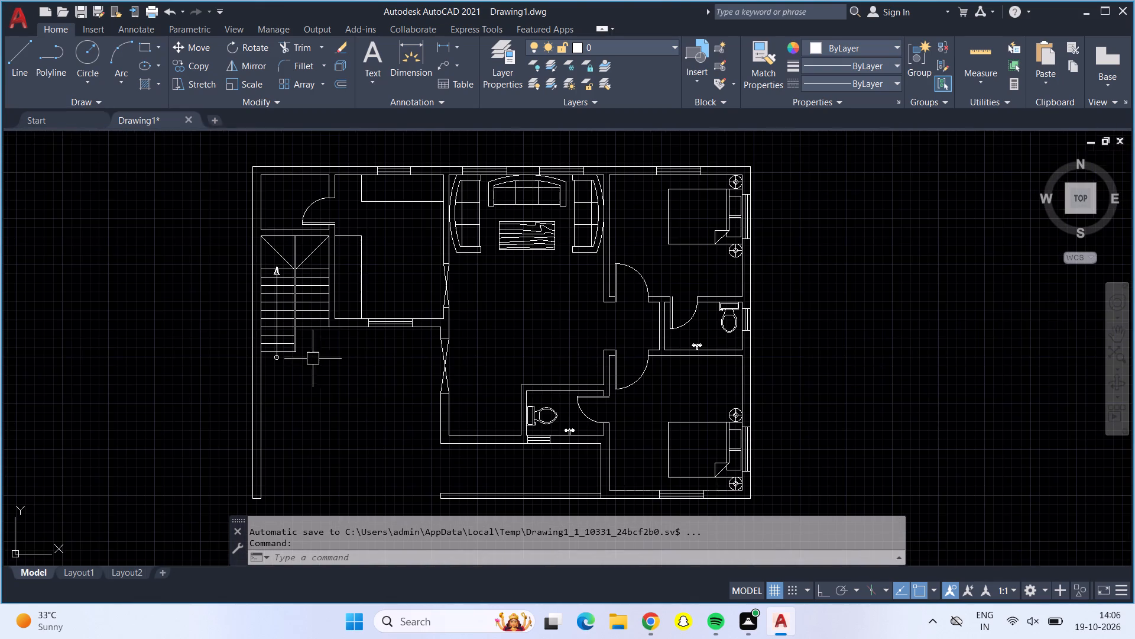
middle_click_drag(391, 269, 391, 268)
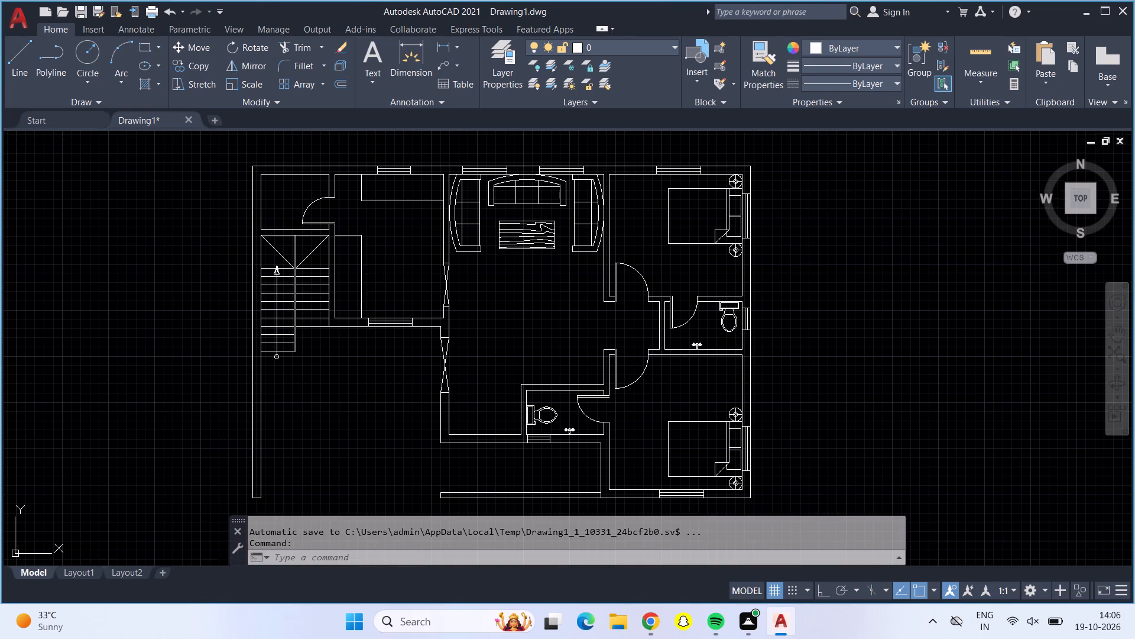
middle_click_drag(391, 268, 356, 253)
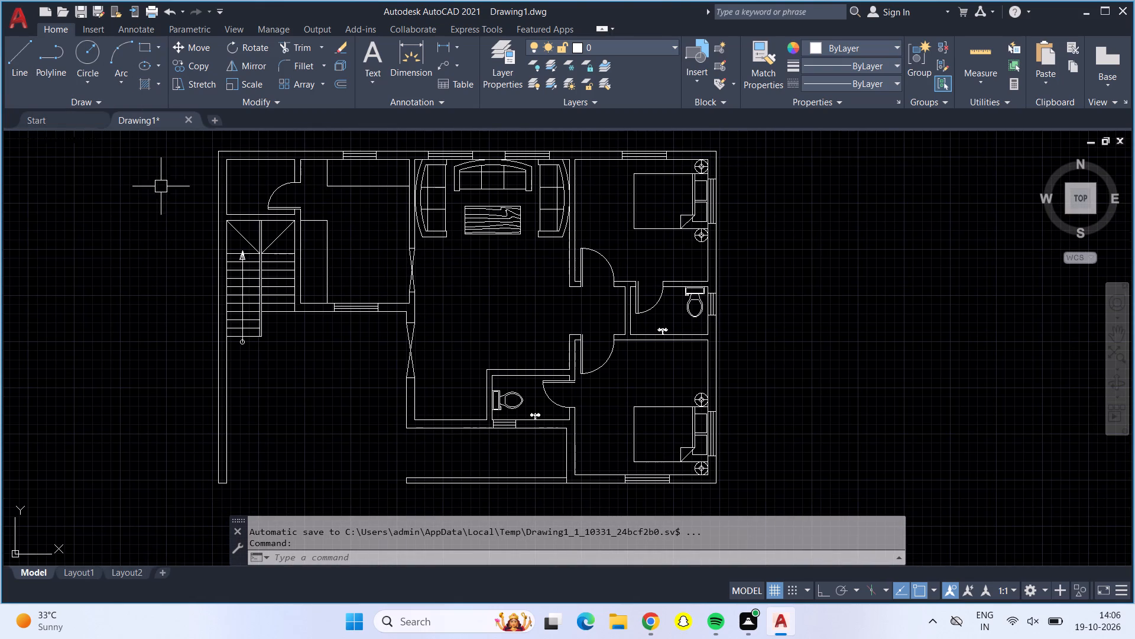
left_click(194, 143)
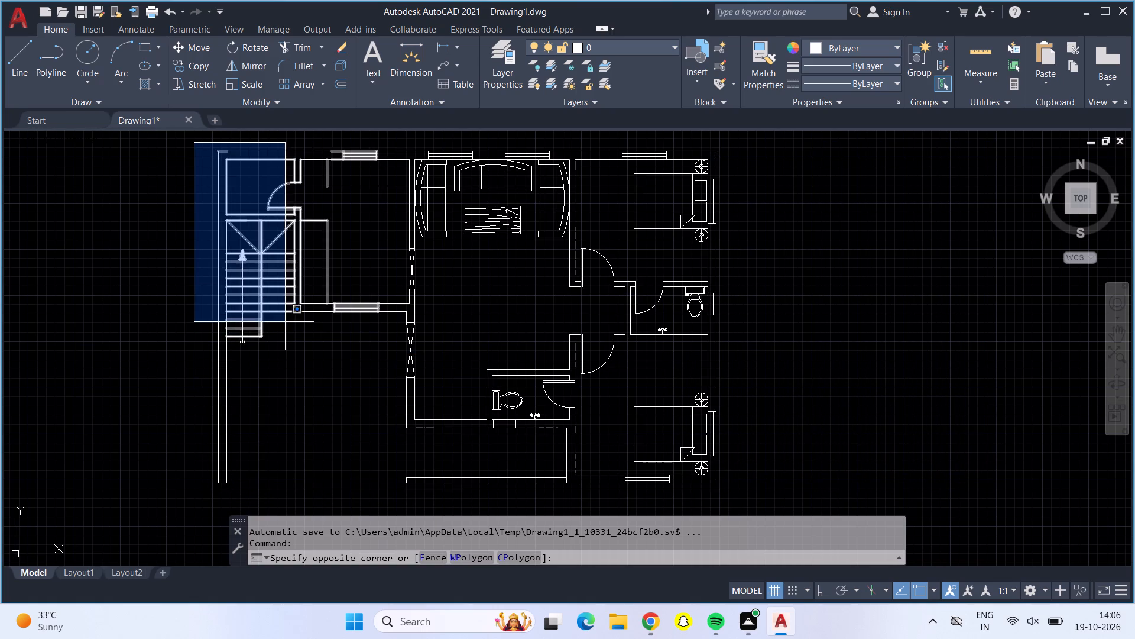
left_click(193, 153)
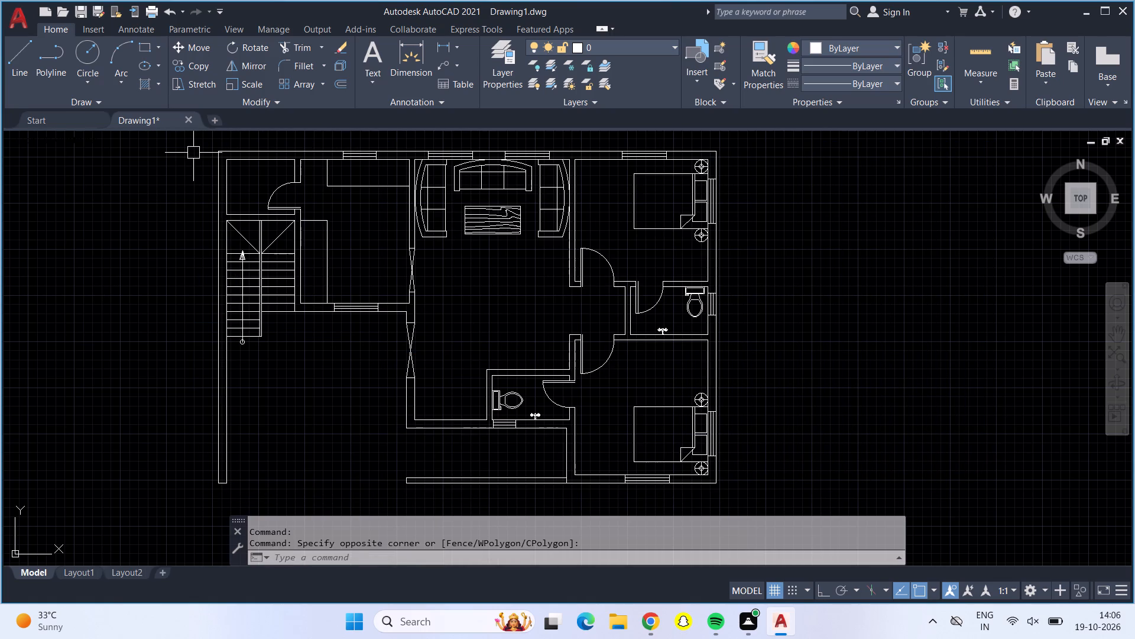
Create a multiline text box in the empty space outside the plan, to the right of the upper bedroom.
left_click(362, 59)
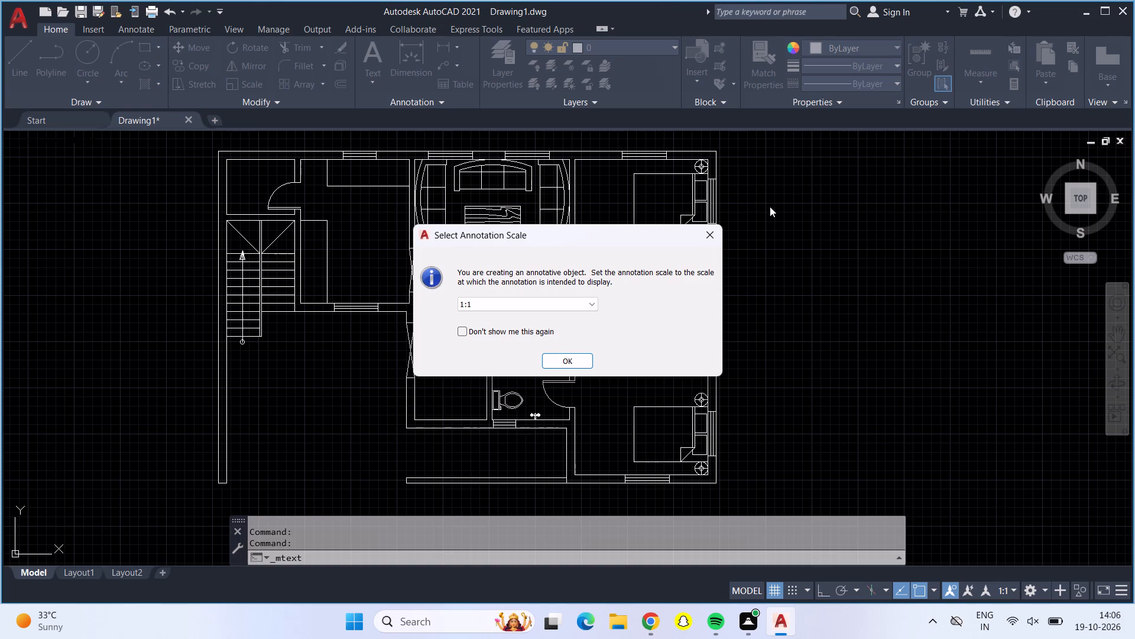
left_click(591, 306)
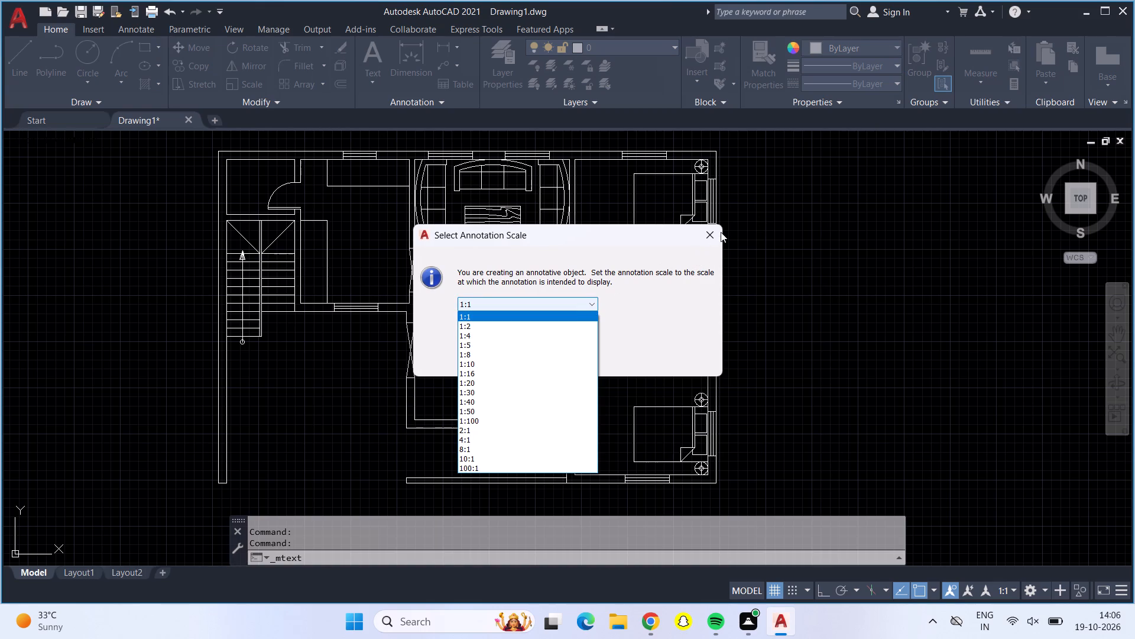
left_click(714, 232)
left_click(714, 232)
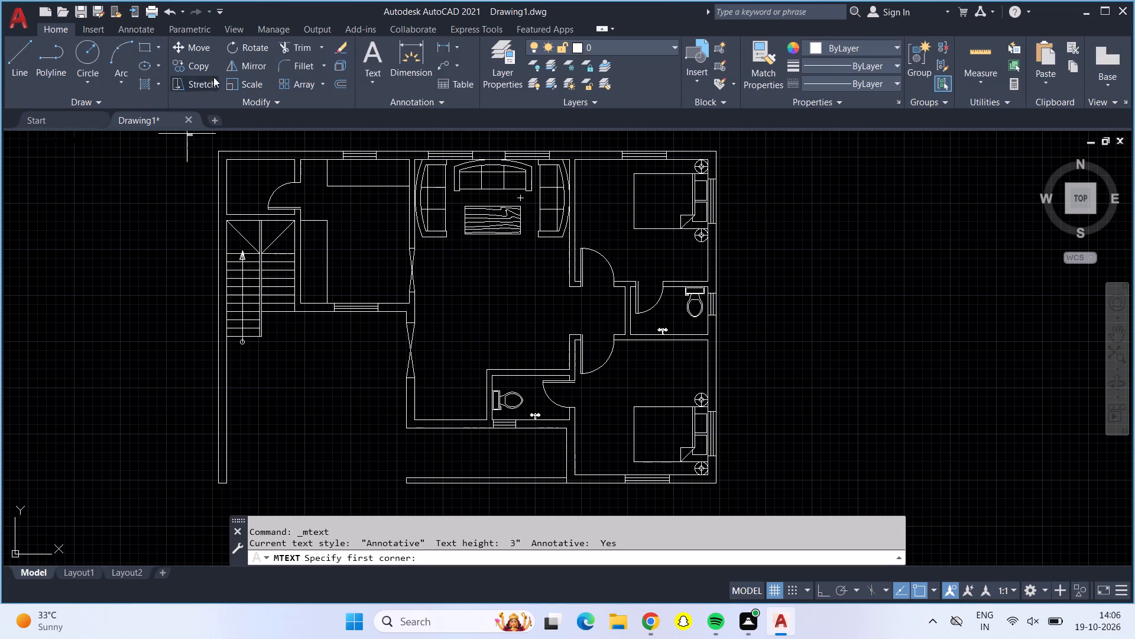
left_click(377, 54)
left_click_drag(768, 189, 772, 197)
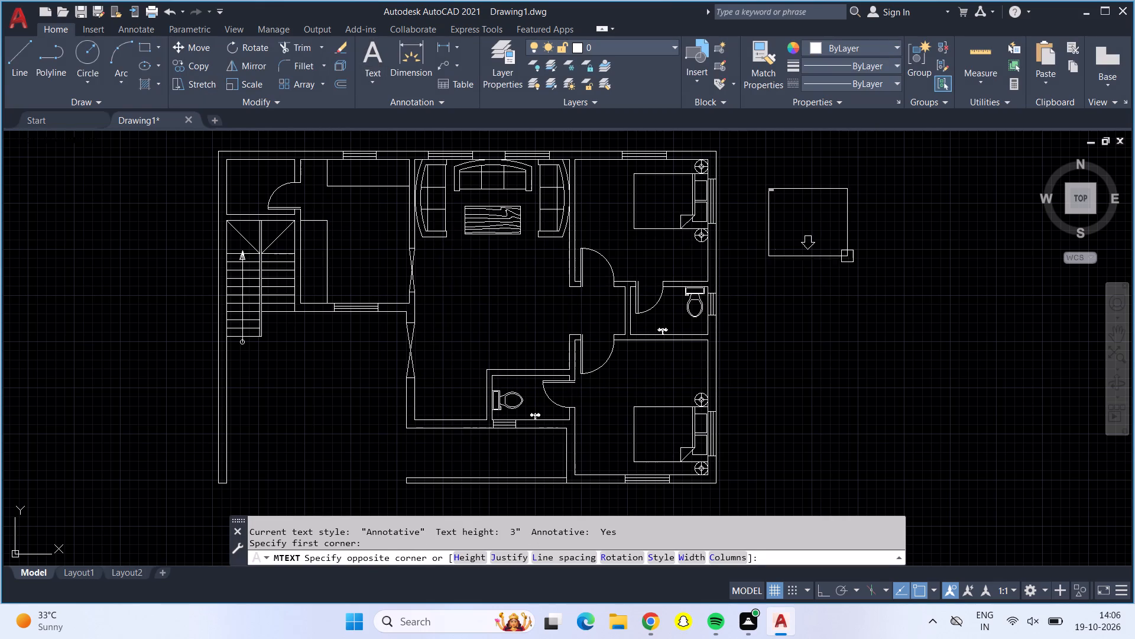
left_click(800, 229)
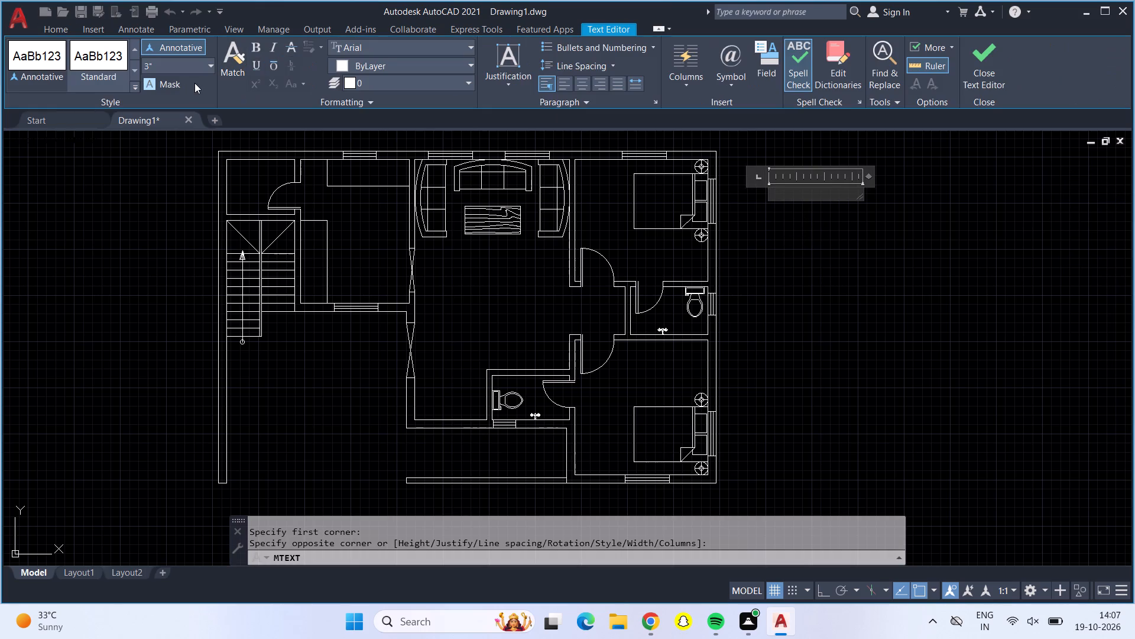
Write the label W in the text box, centred and with a text height of 9".
left_click(579, 88)
left_click(212, 59)
left_click(182, 71)
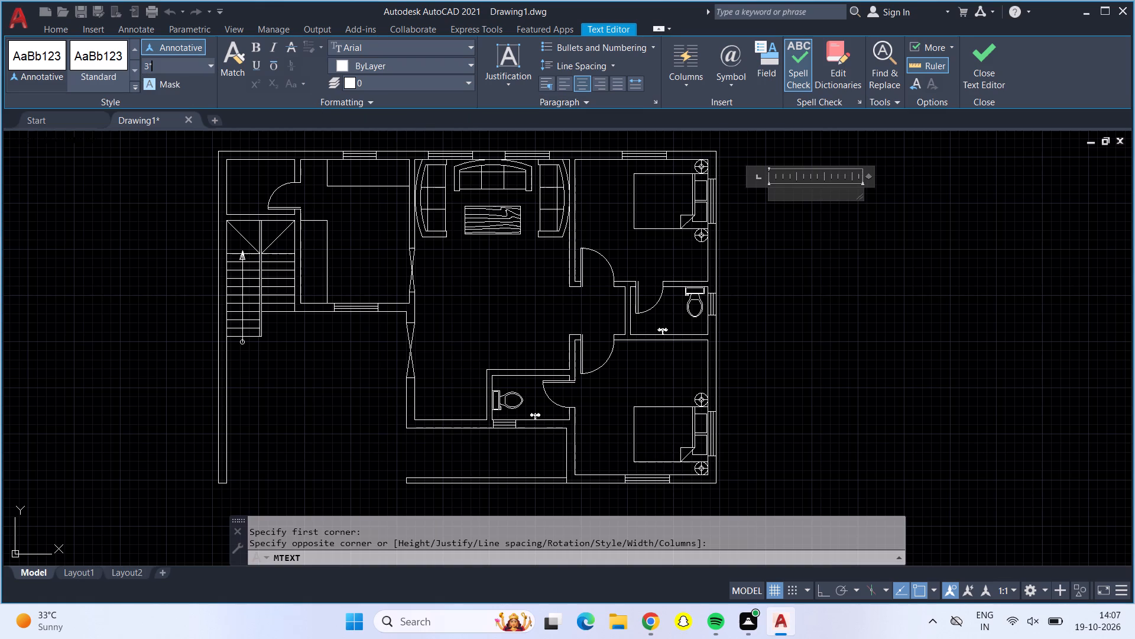
key("BackSpace")
key("BackSpace")
key("BackSpace")
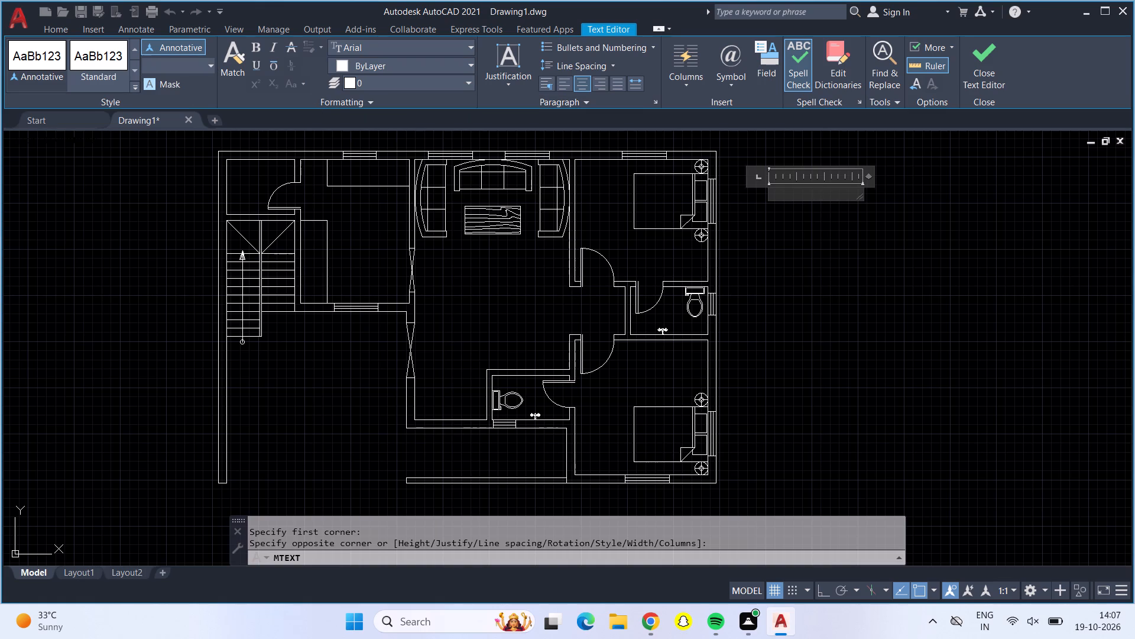
type("9\"")
key("Return")
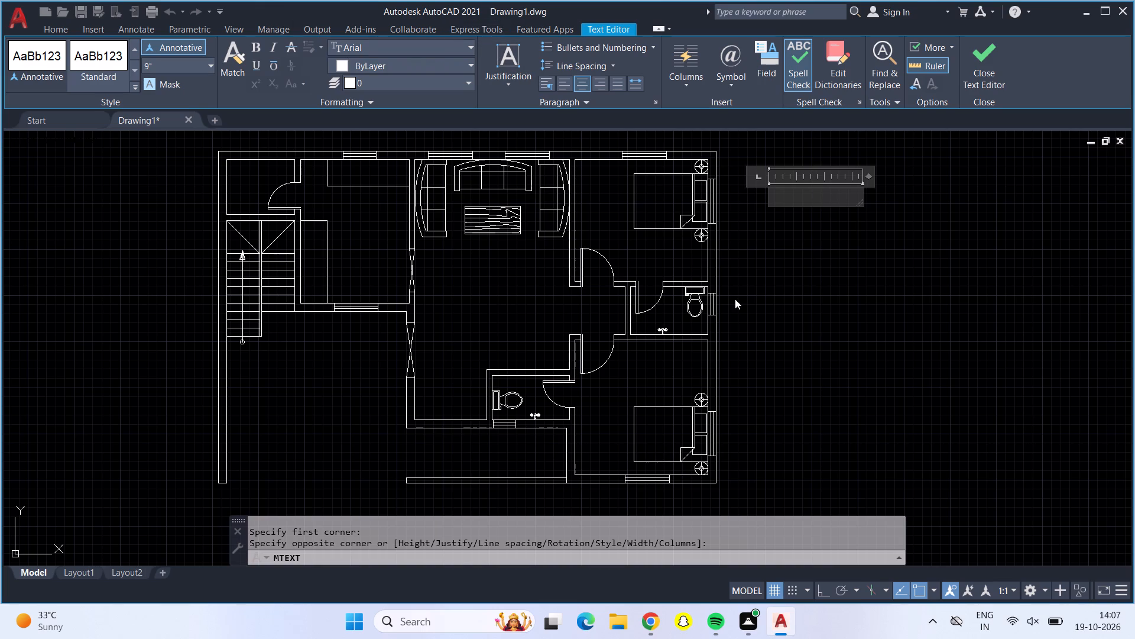
key("shift+w")
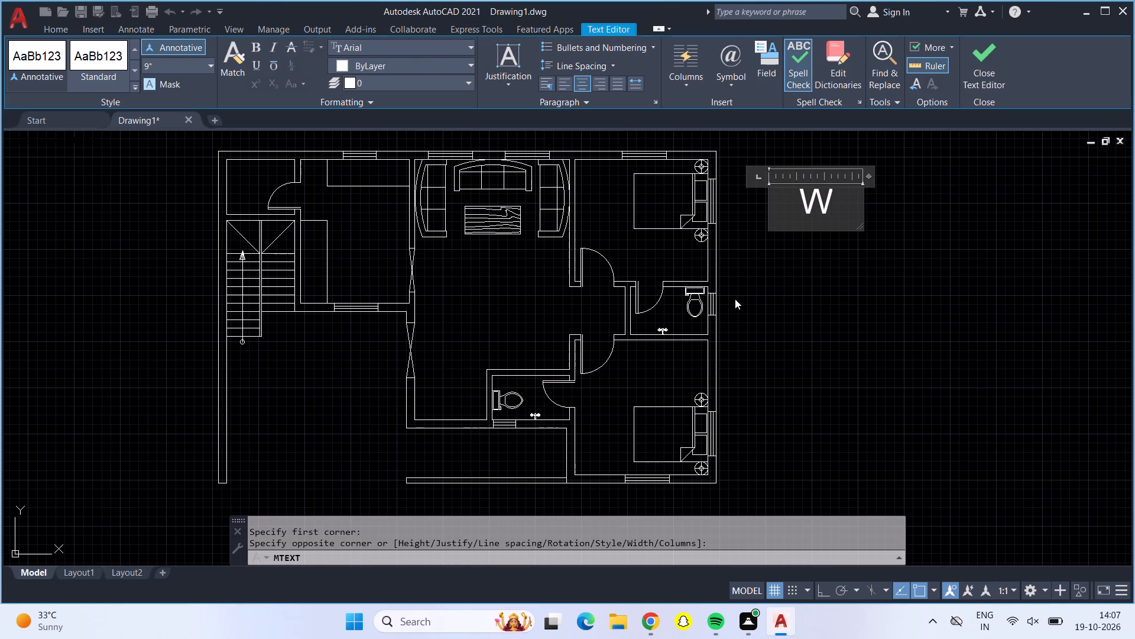
left_click(798, 269)
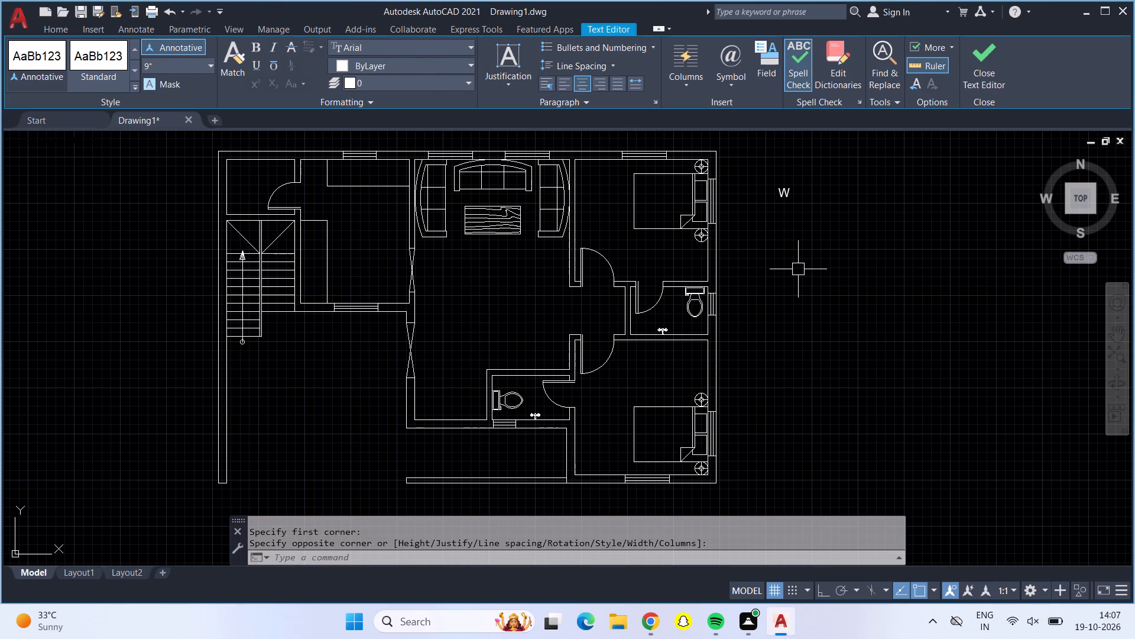
Copy the W label from outside the plan to just outside the window in the upper bedroom's right exterior wall.
left_click(786, 189)
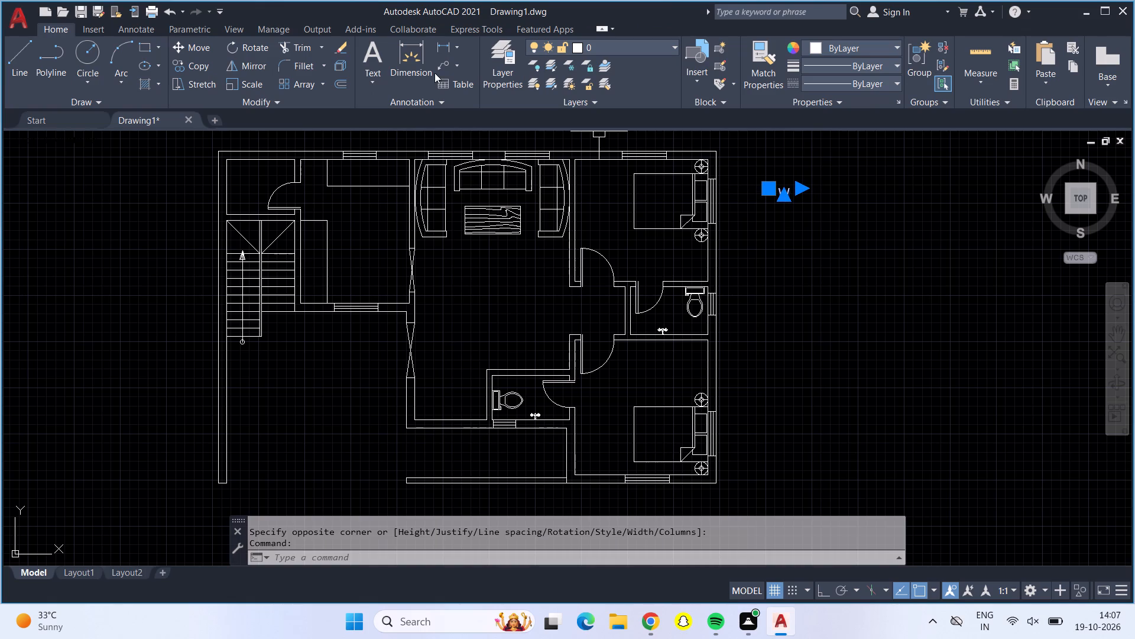
left_click(192, 72)
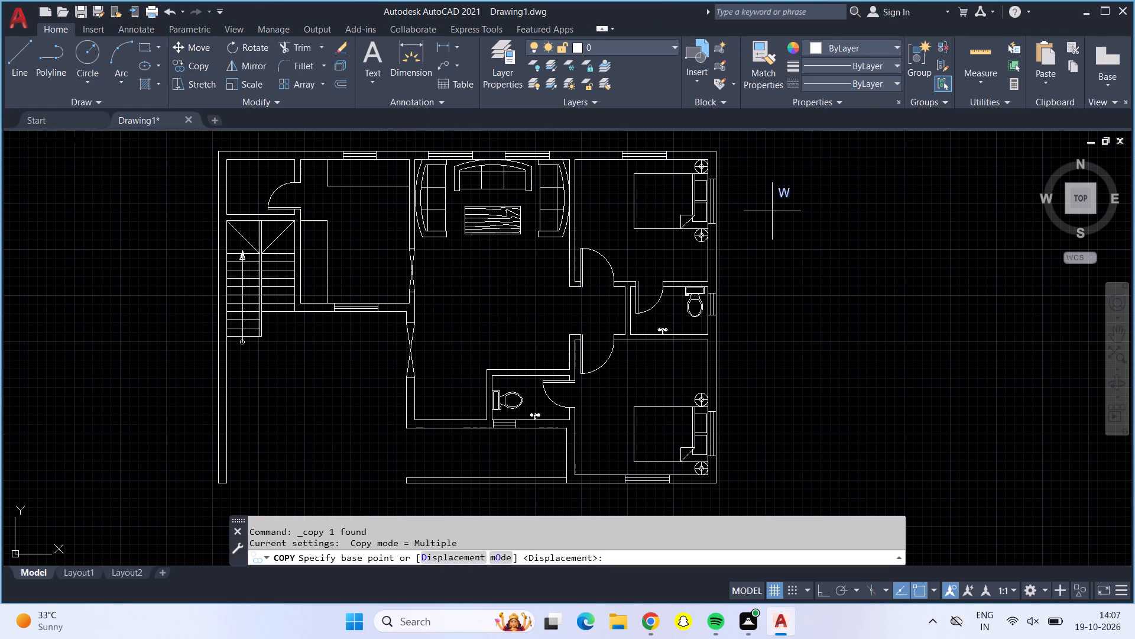
left_click(779, 196)
scroll(679, 163, "up", 2)
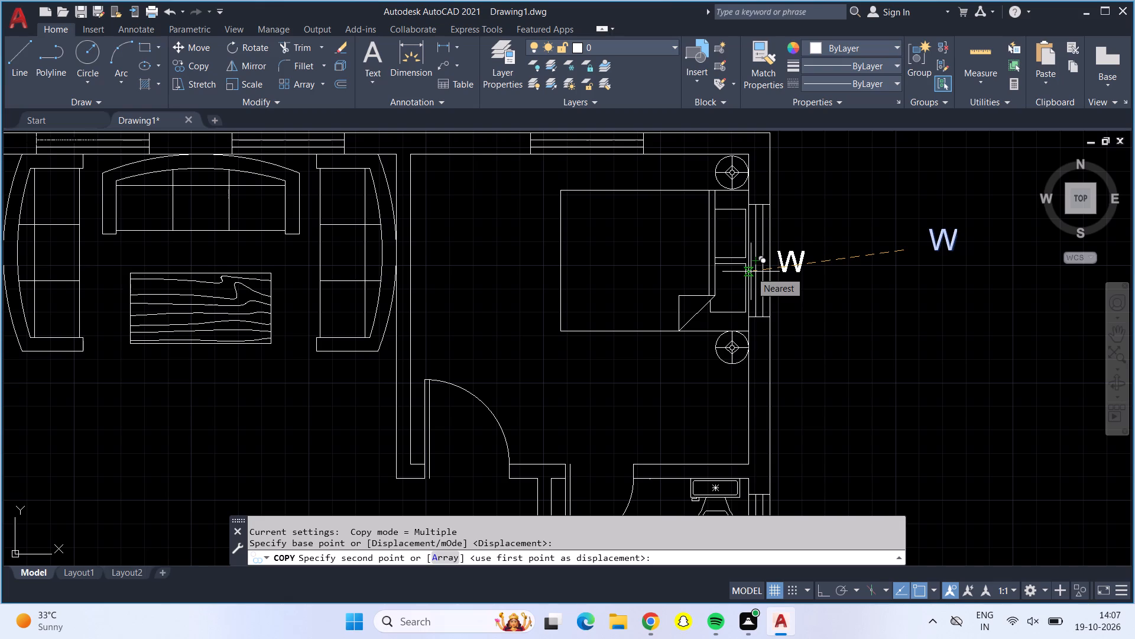
scroll(757, 274, "down", 1)
scroll(753, 272, "up", 1)
scroll(753, 272, "down", 1)
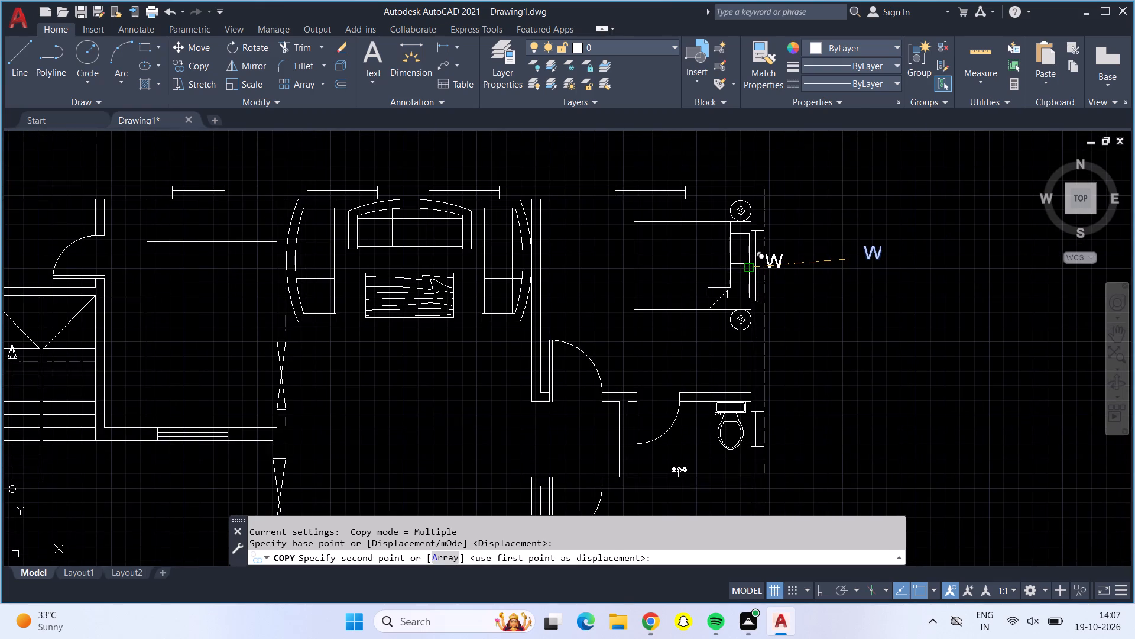
scroll(747, 270, "up", 1)
scroll(747, 270, "down", 1)
scroll(747, 270, "up", 3)
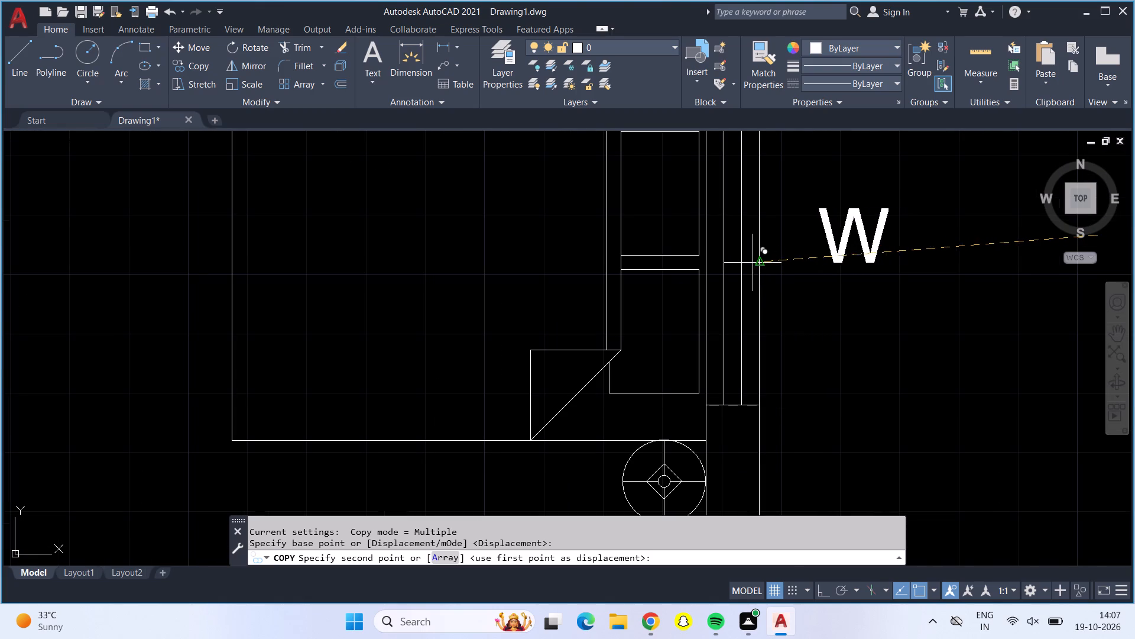
left_click(707, 253)
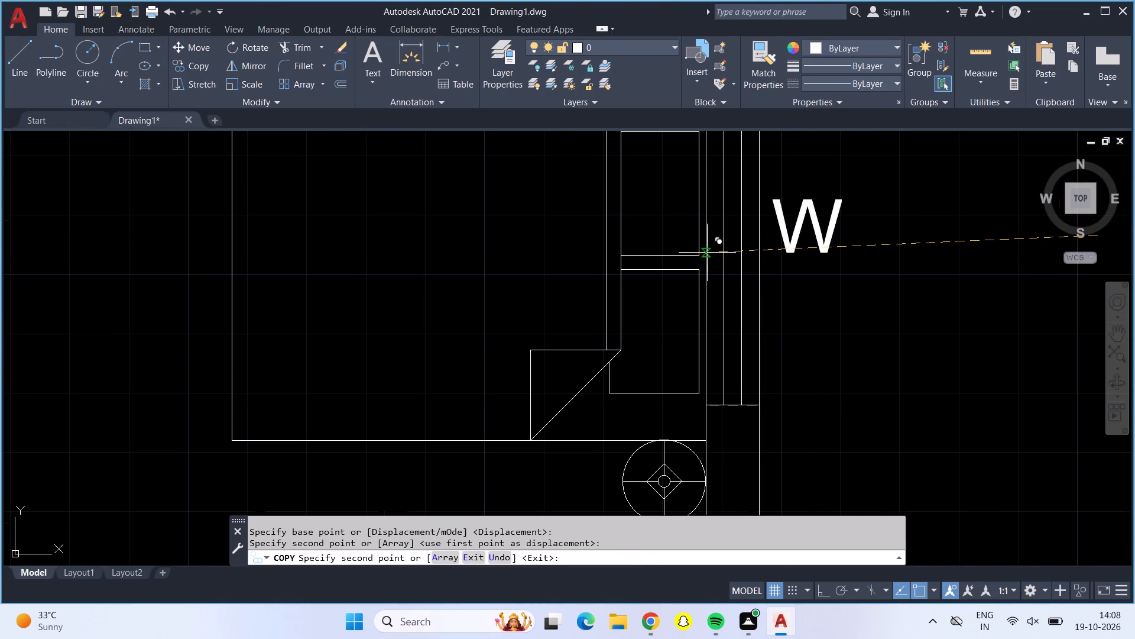
Place copies of the W label above the upper bedroom's top-wall window and both living room top-wall windows.
scroll(707, 253, "down", 2)
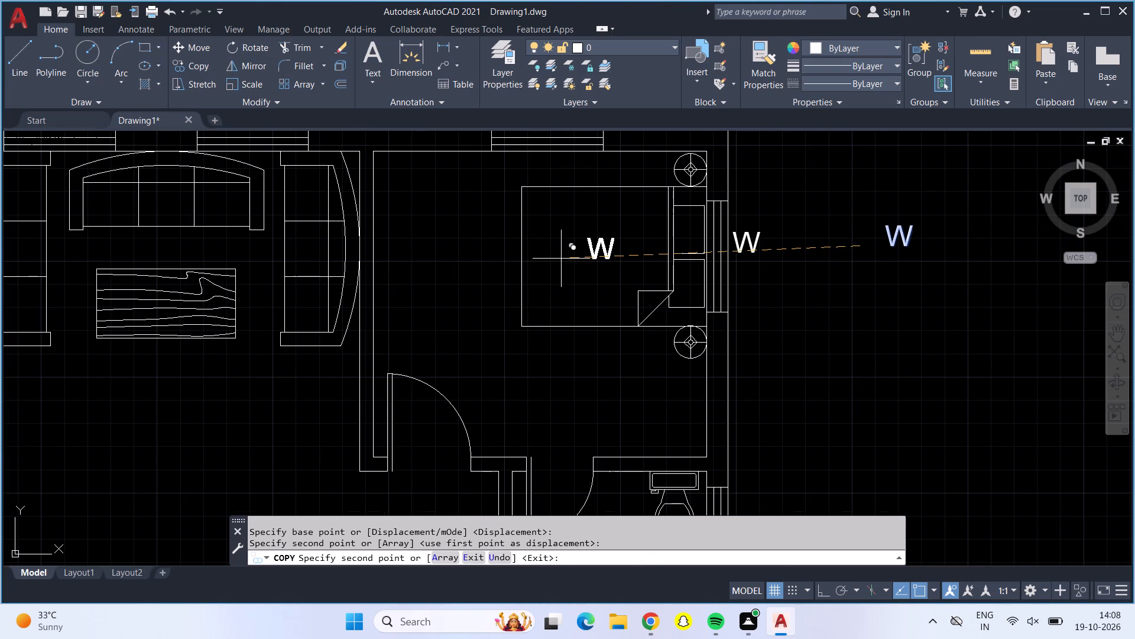
middle_click_drag(561, 259, 596, 344)
scroll(533, 199, "up", 2)
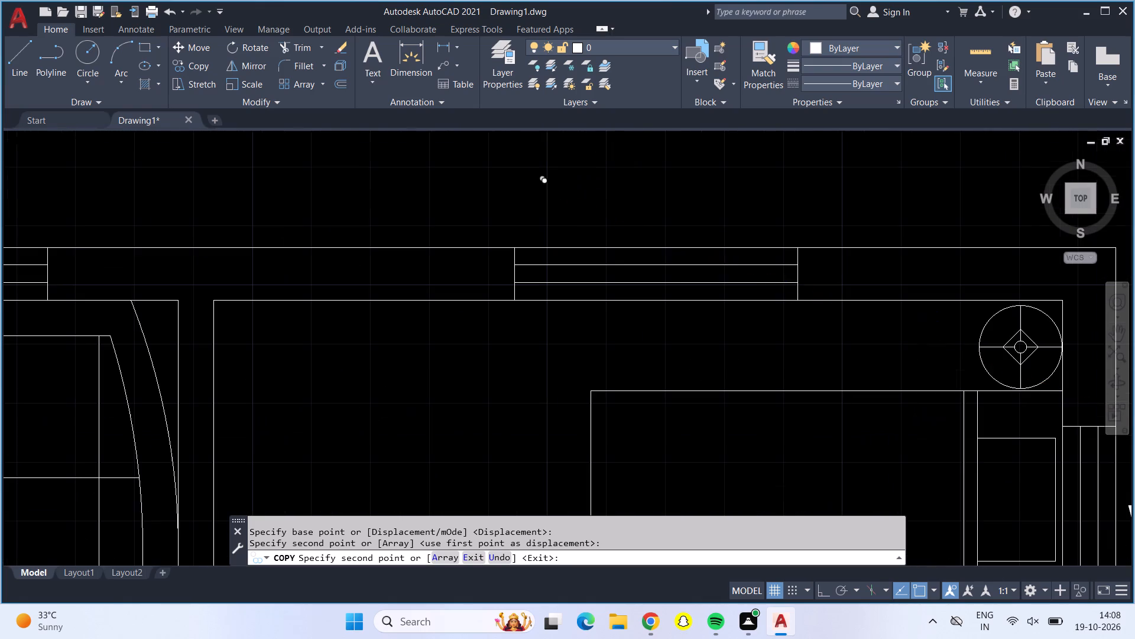
left_click(550, 240)
scroll(549, 240, "up", 1)
scroll(549, 240, "down", 2)
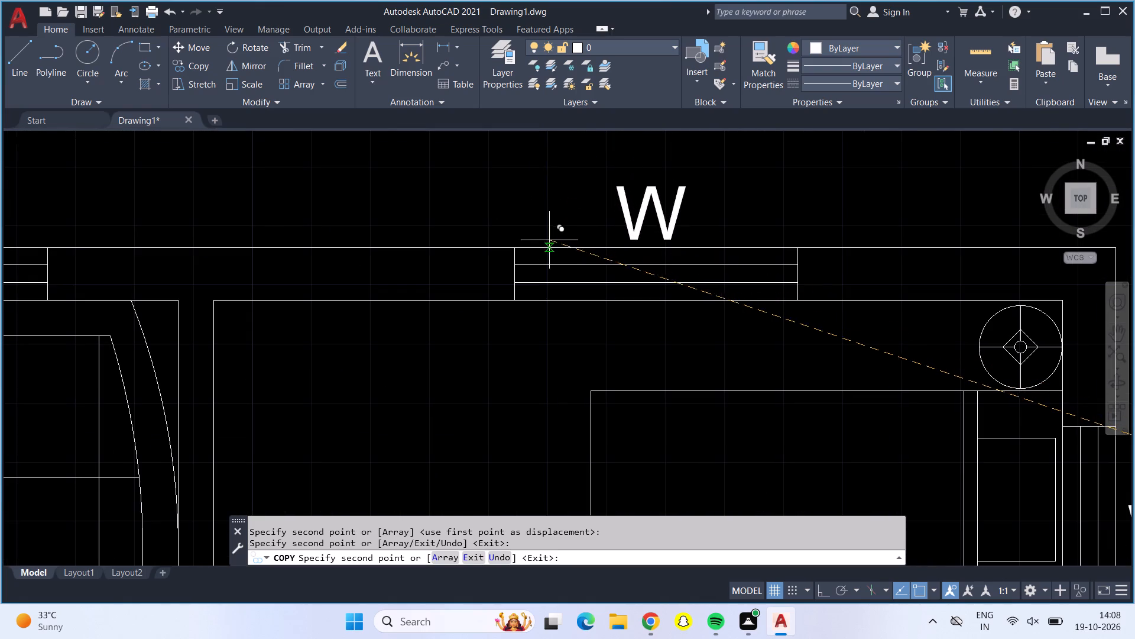
scroll(549, 240, "down", 1)
scroll(244, 238, "up", 3)
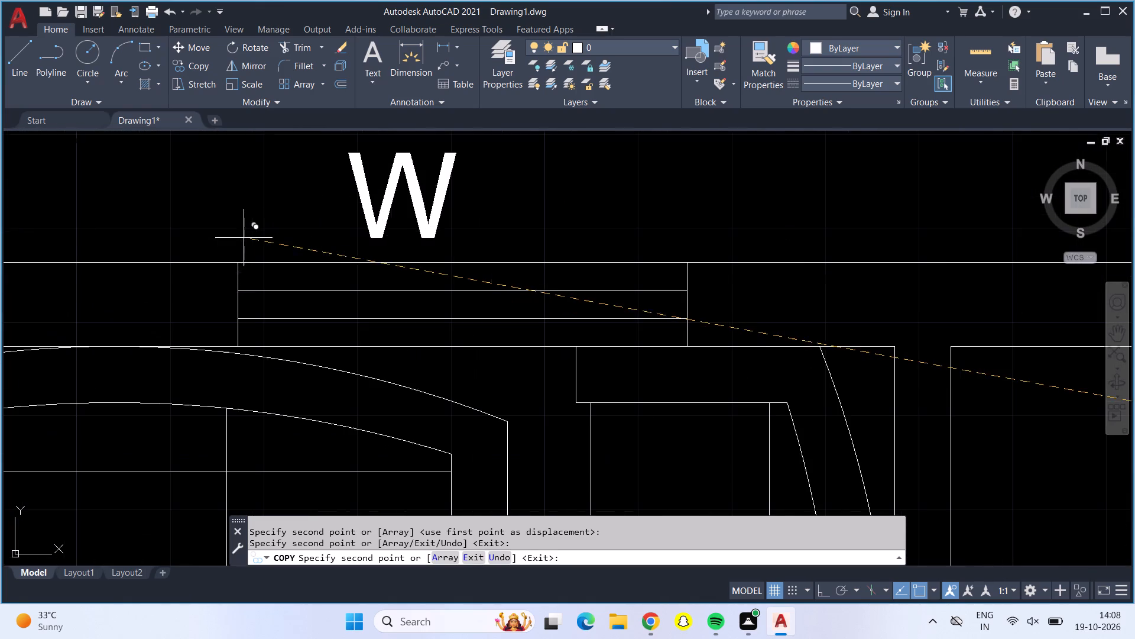
left_click(297, 250)
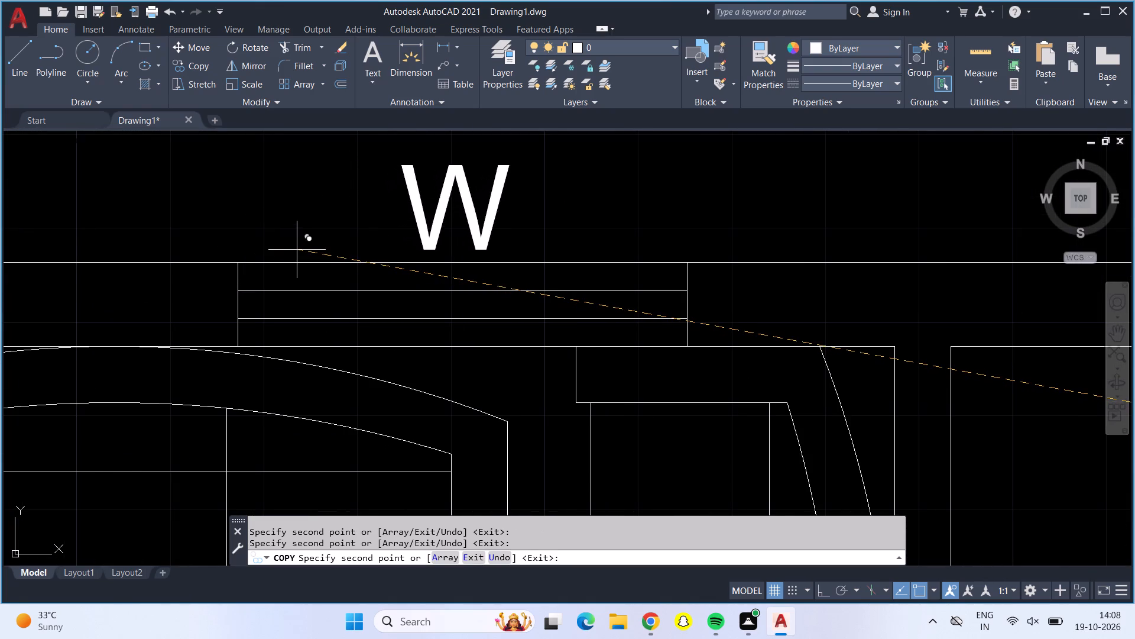
scroll(284, 253, "down", 3)
scroll(96, 243, "up", 3)
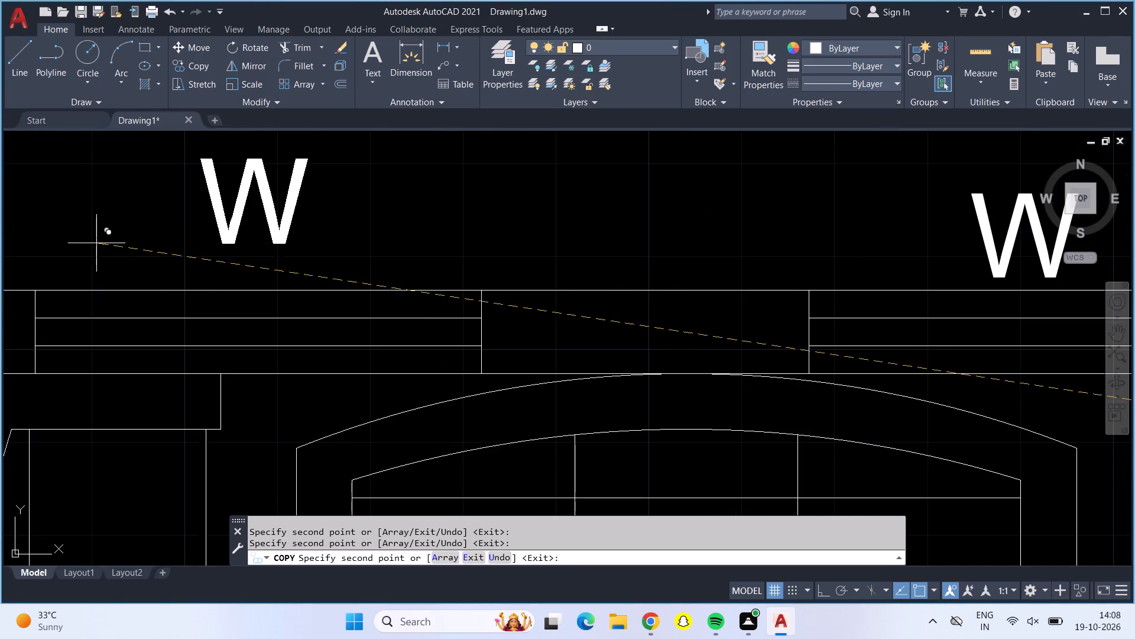
left_click(96, 277)
Place a copy of the W label above the kitchen window in the top exterior wall.
scroll(110, 280, "down", 4)
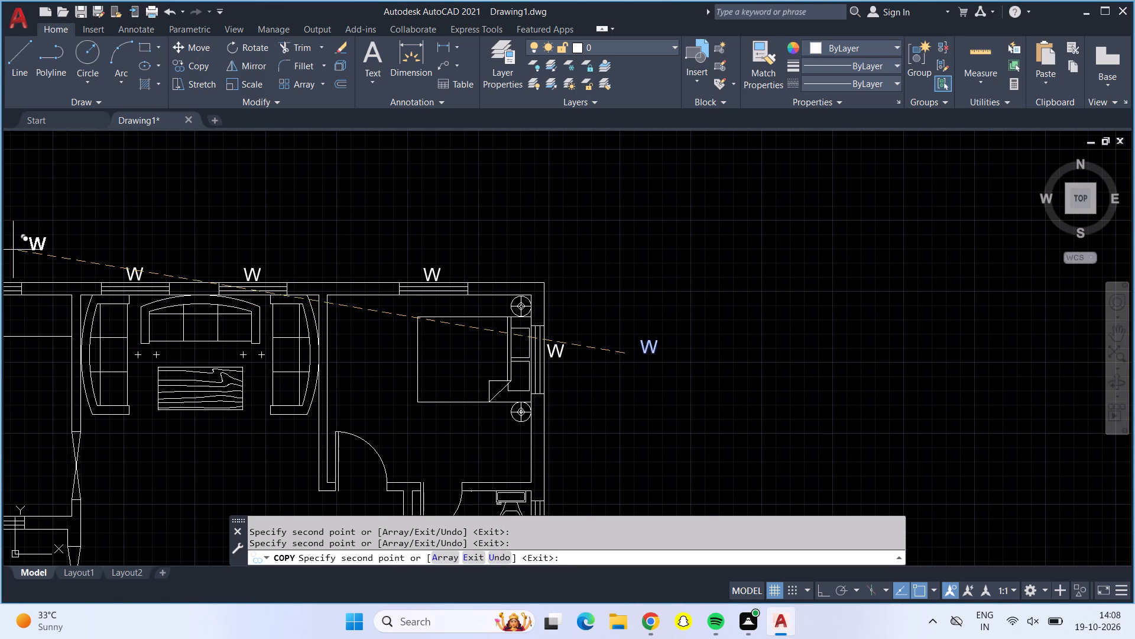
scroll(134, 198, "up", 1)
middle_click_drag(141, 241, 603, 316)
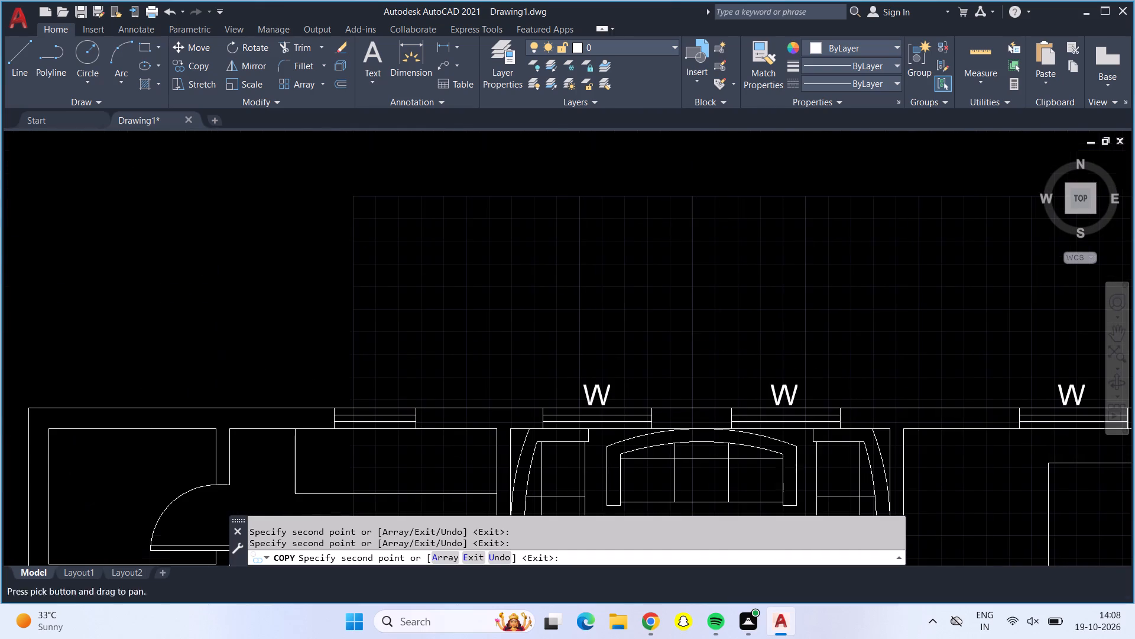
scroll(319, 396, "up", 3)
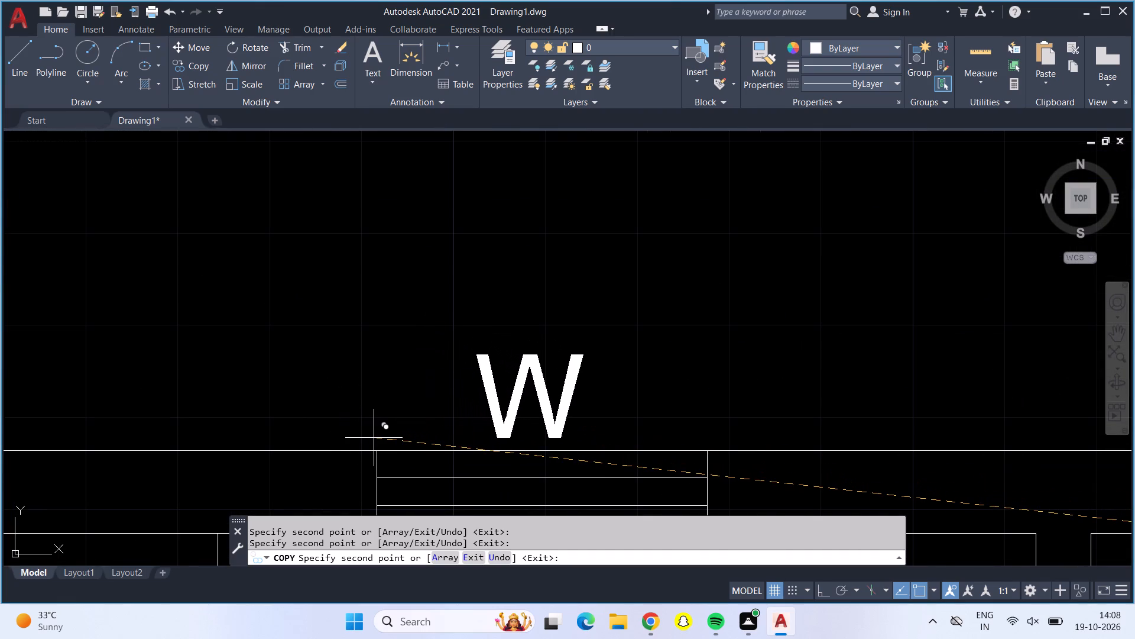
left_click(374, 438)
Place a copy of the W label just below the window in the kitchen's lower wall.
scroll(374, 419, "up", 1)
scroll(375, 418, "down", 3)
scroll(368, 398, "up", 1)
scroll(368, 398, "down", 1)
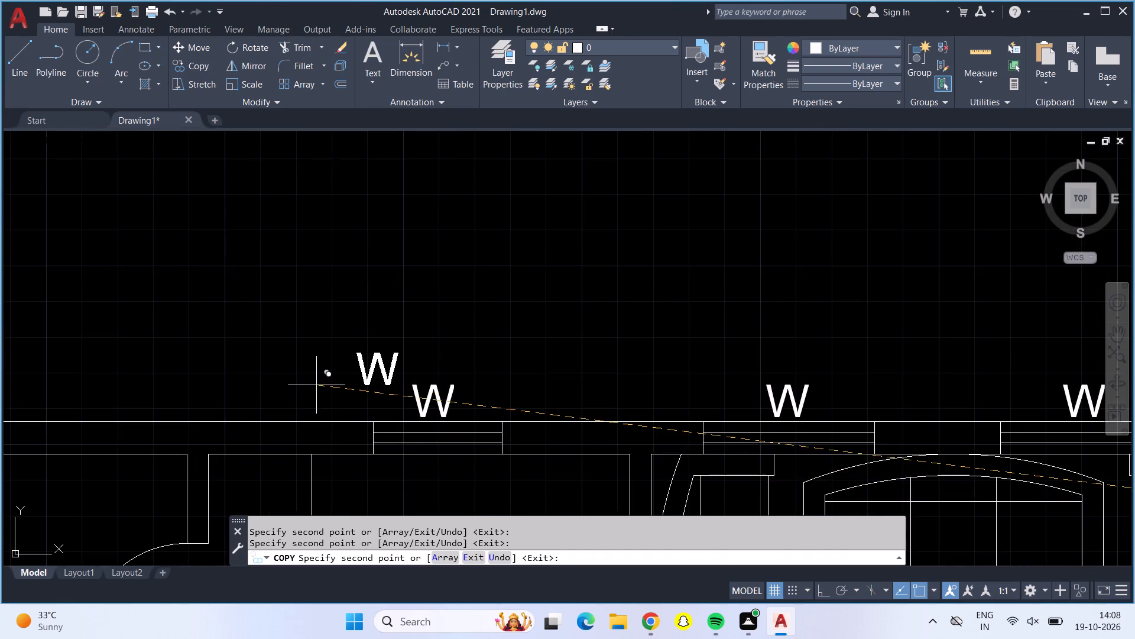
scroll(316, 385, "down", 2)
middle_click_drag(316, 385, 301, 267)
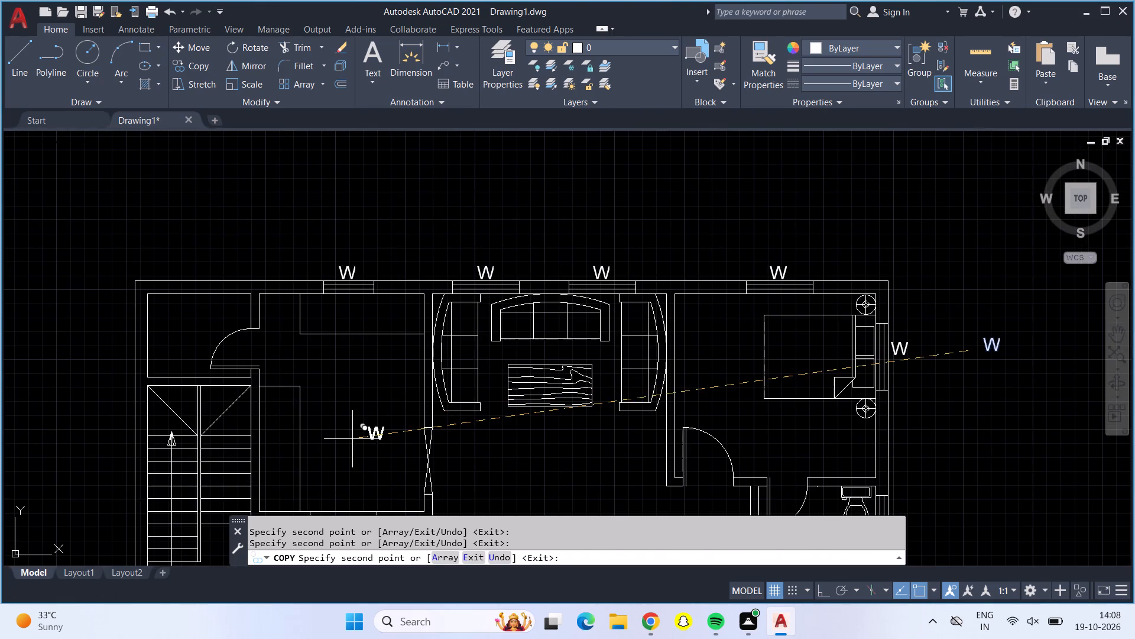
middle_click_drag(352, 439, 326, 270)
scroll(290, 403, "up", 3)
scroll(290, 401, "down", 1)
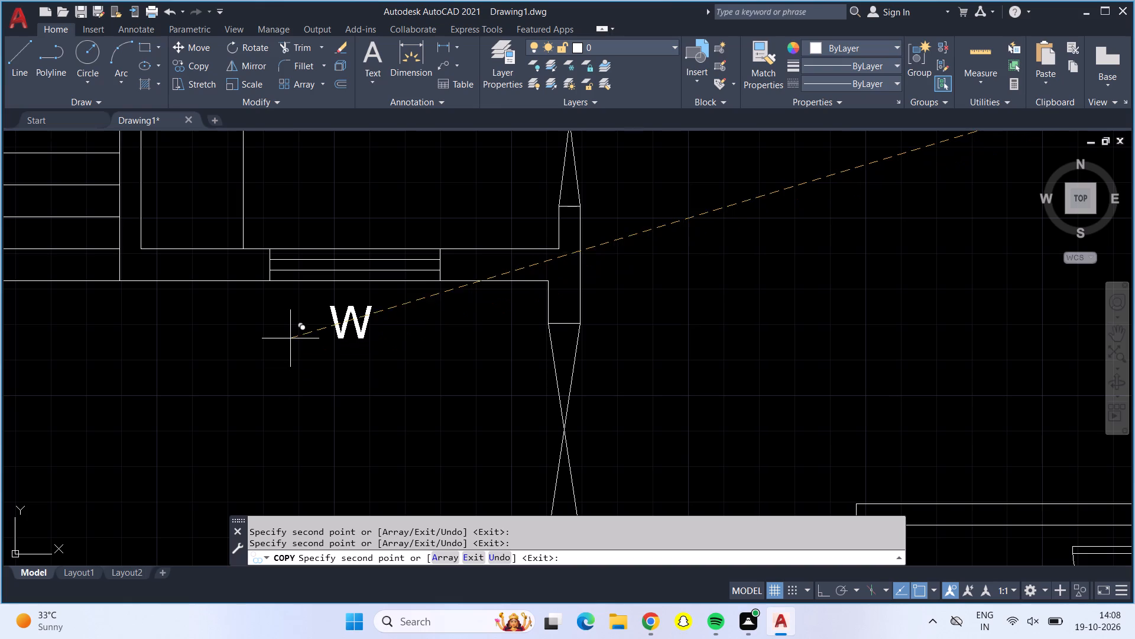
left_click(288, 324)
Place copies of the W label outside the lower bedroom's bottom and right exterior windows, finishing the W copies.
scroll(316, 335, "up", 1)
scroll(326, 339, "down", 2)
middle_click_drag(616, 381, 537, 147)
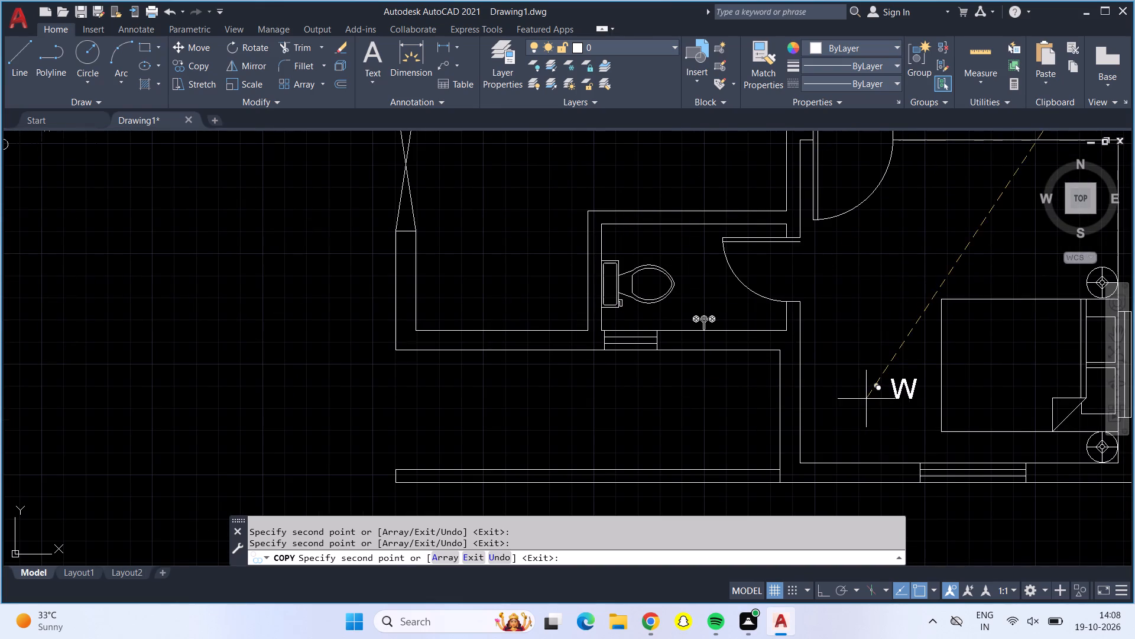
middle_click_drag(866, 399, 443, 283)
scroll(523, 387, "down", 1)
scroll(518, 386, "up", 1)
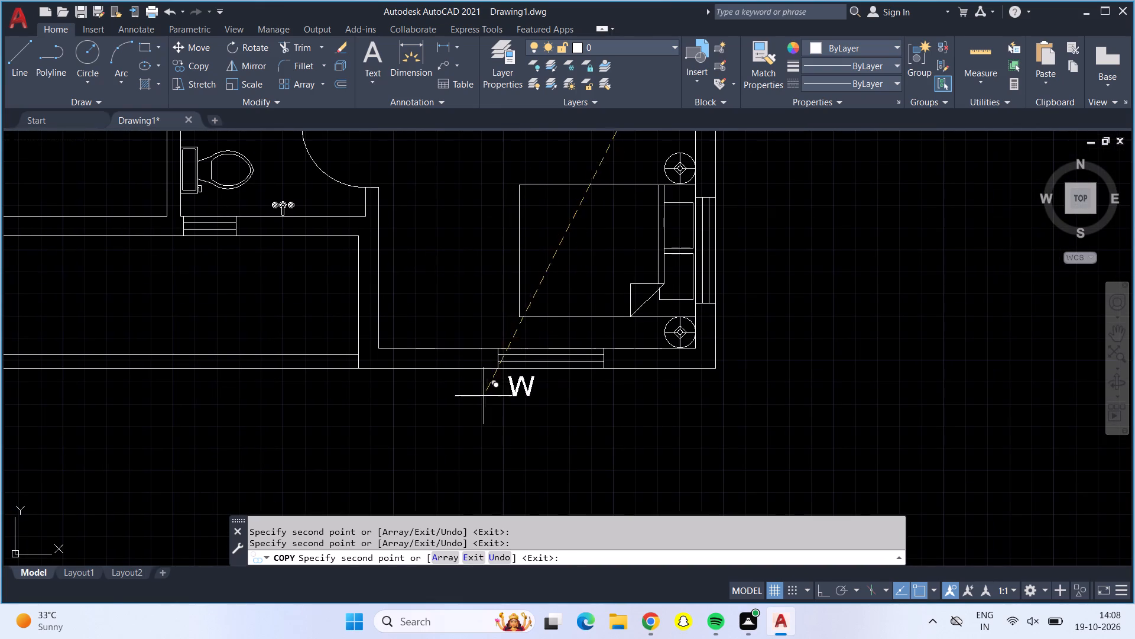
left_click(514, 393)
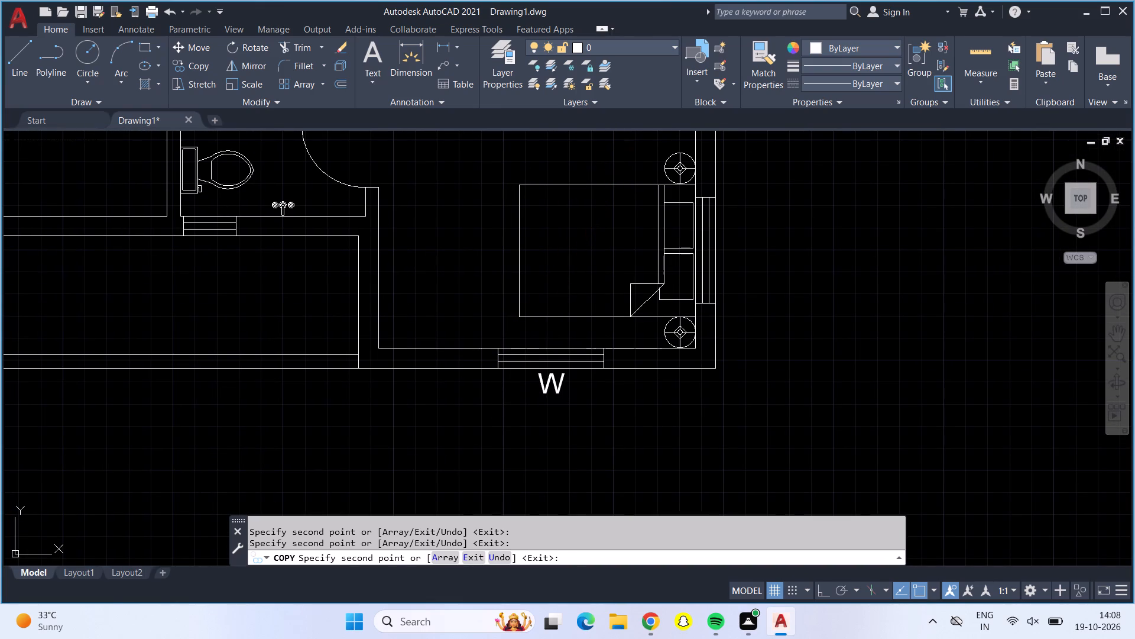
left_click(696, 264)
scroll(698, 264, "down", 1)
middle_click_drag(556, 193, 504, 386)
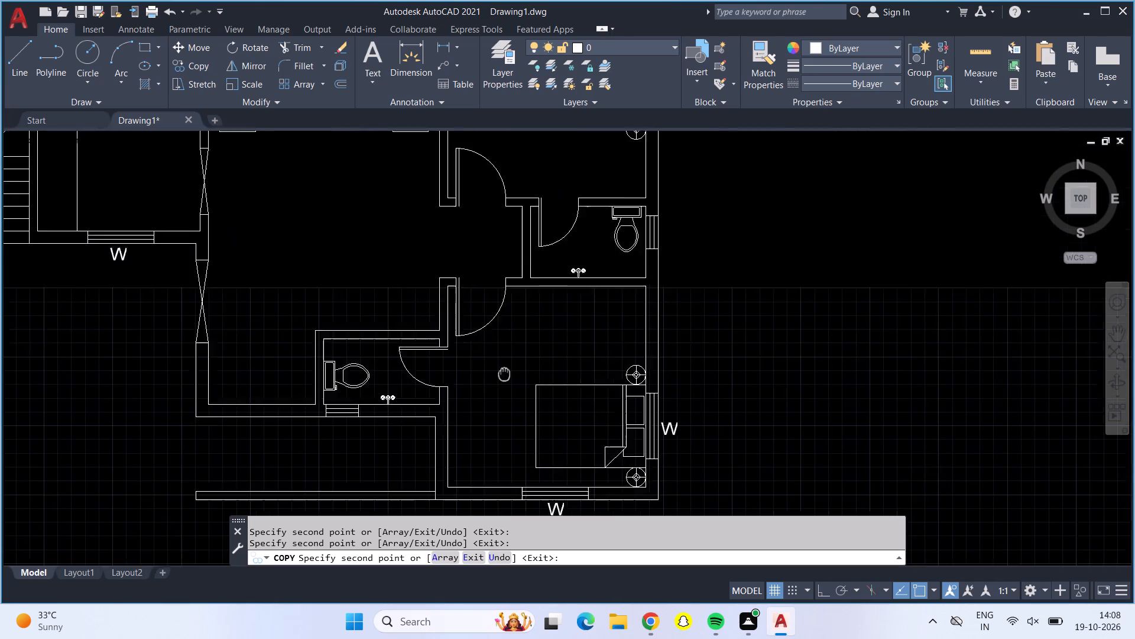
middle_click_drag(504, 386, 501, 433)
scroll(534, 255, "down", 1)
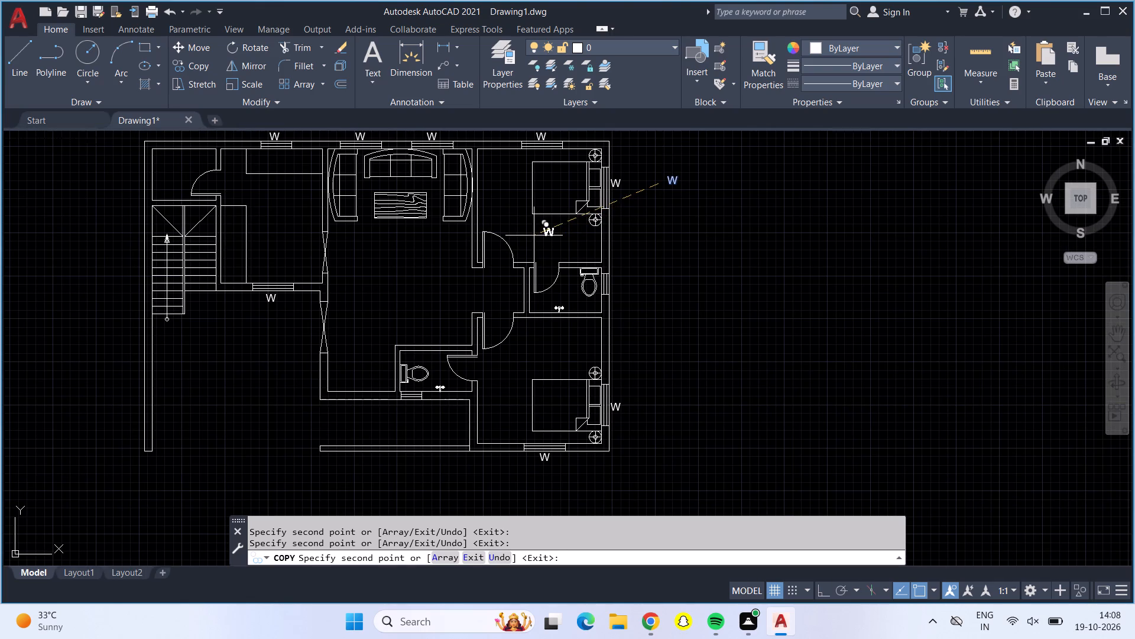
key("Escape")
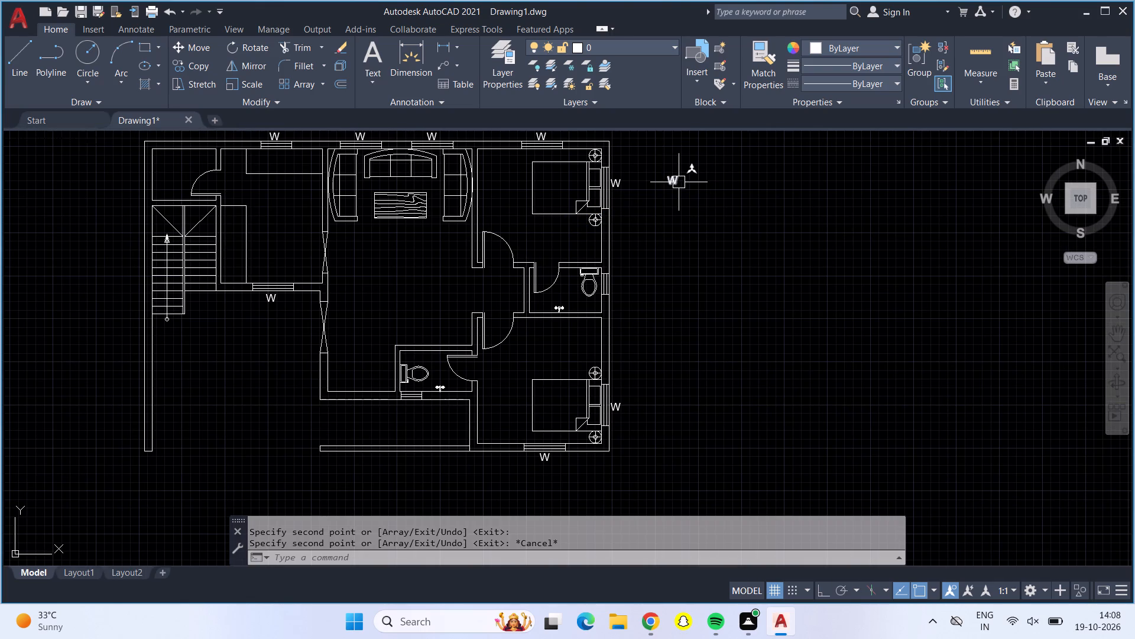
Change the text of the original W label outside the plan, right of the upper bedroom, to V.
scroll(677, 178, "up", 1)
scroll(673, 170, "down", 1)
scroll(661, 164, "up", 5)
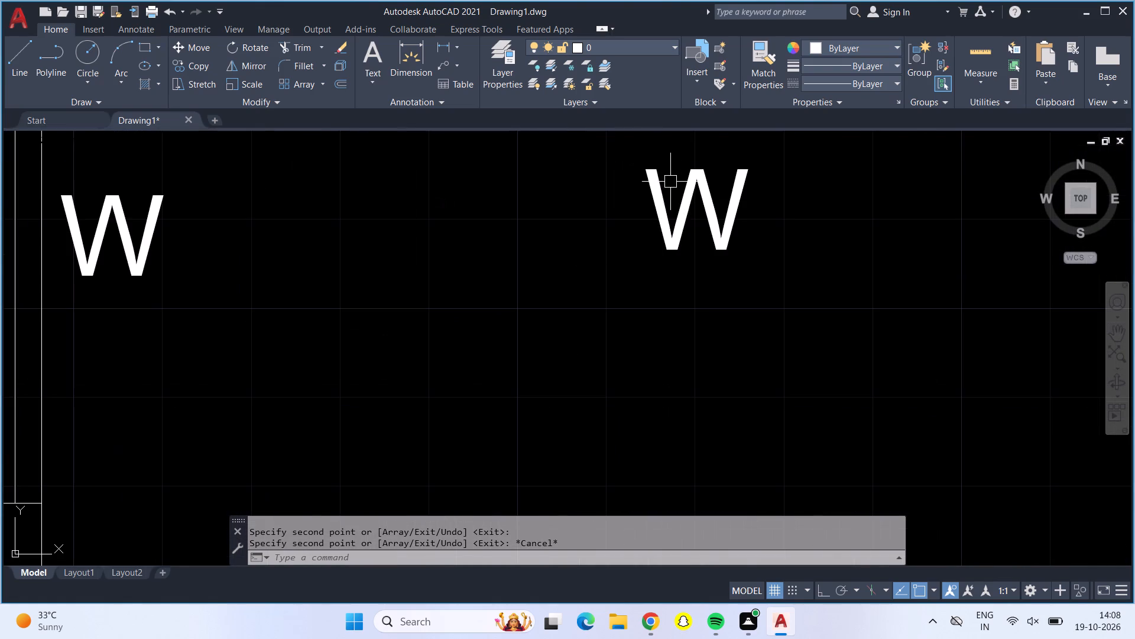
left_click(681, 201)
left_click(686, 201)
left_click(669, 206)
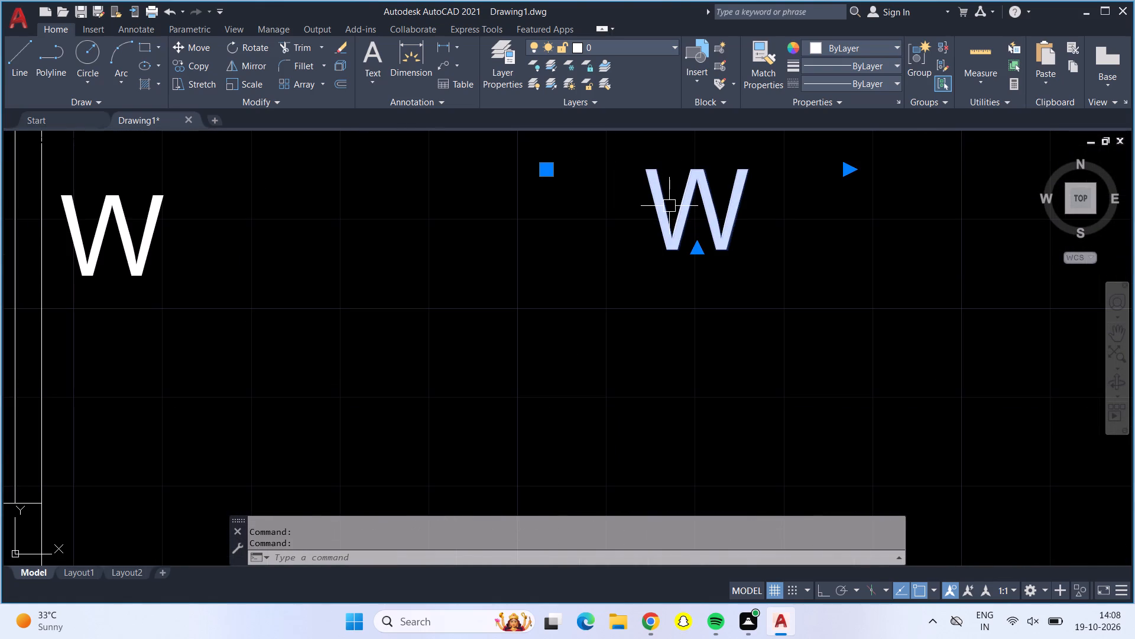
double_click(656, 196)
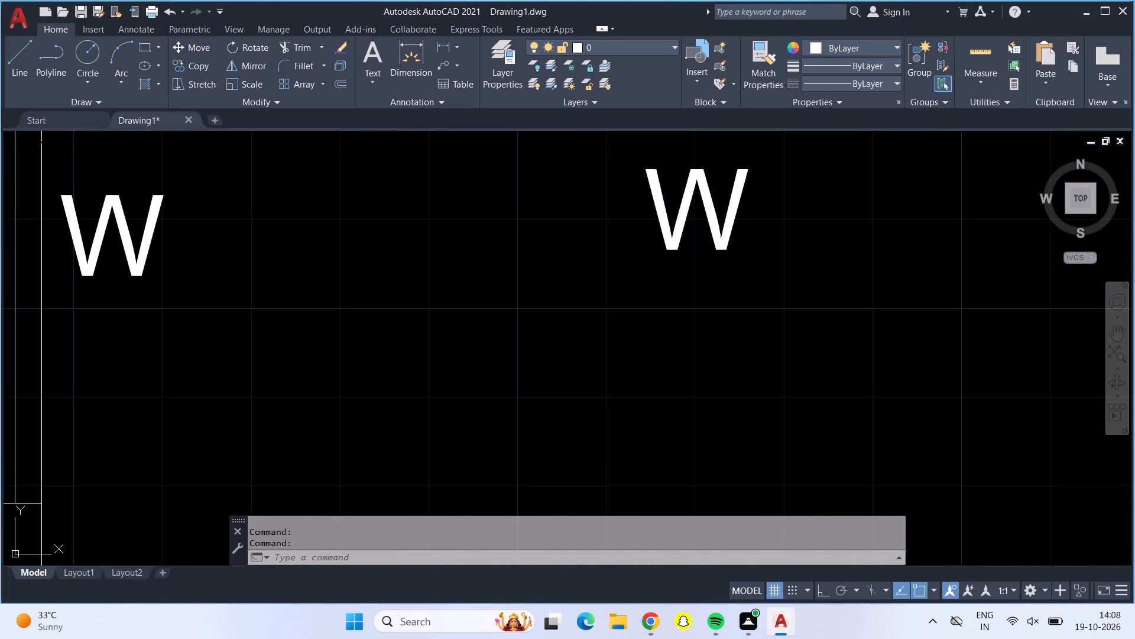
left_click(785, 196)
key("BackSpace")
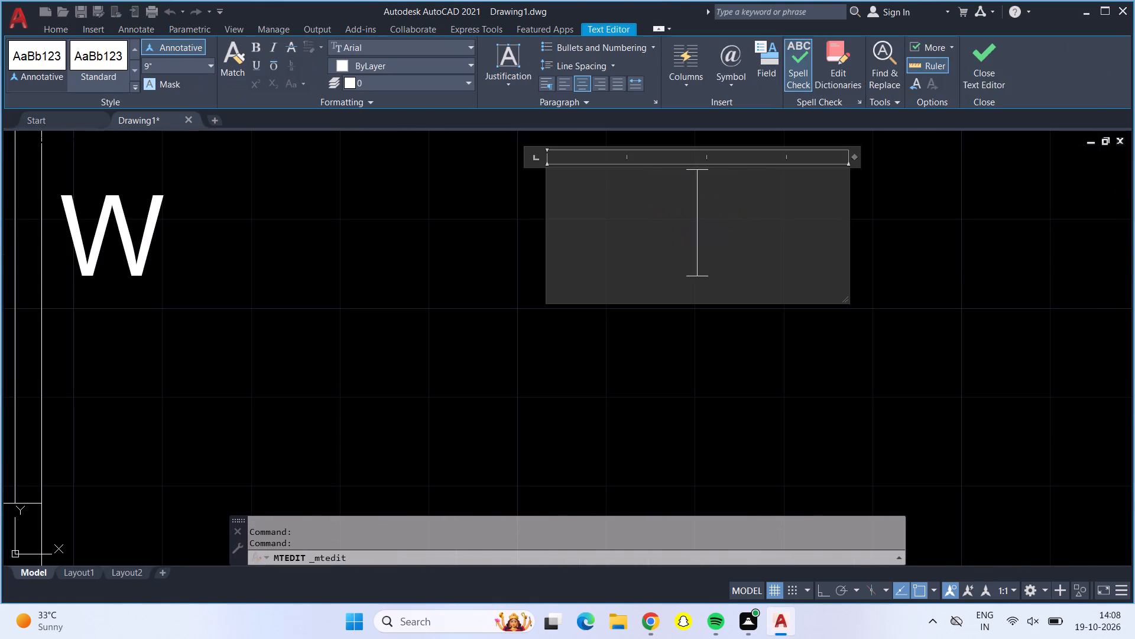
key("shift+v")
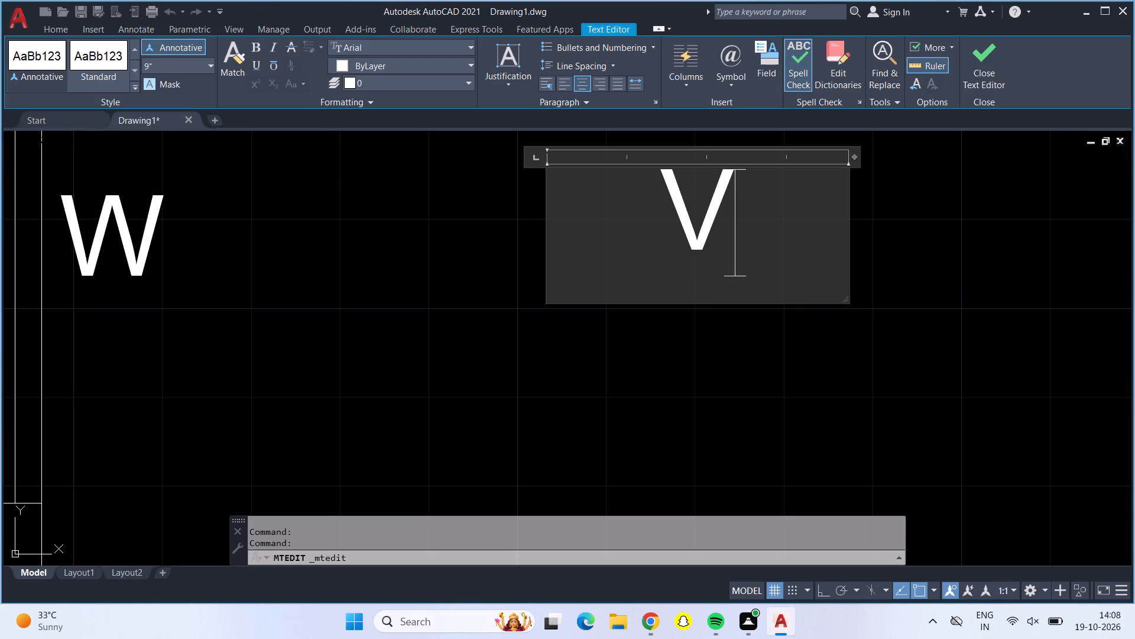
left_click(783, 351)
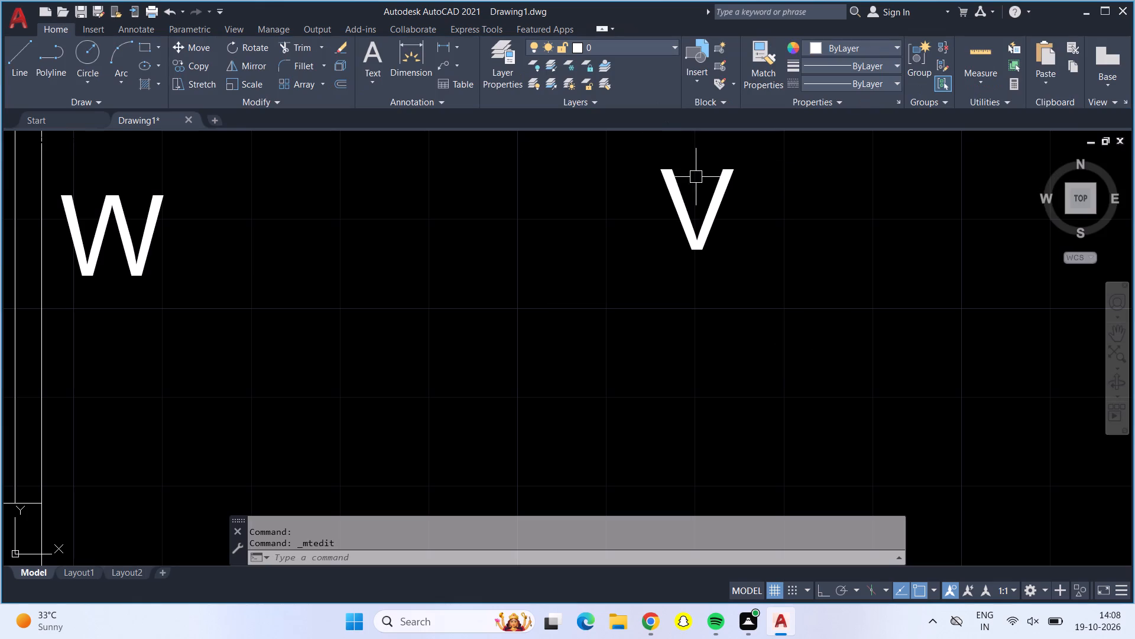
Copy the V label from outside the plan to just outside the upper toilet's window in the right exterior wall.
left_click(702, 217)
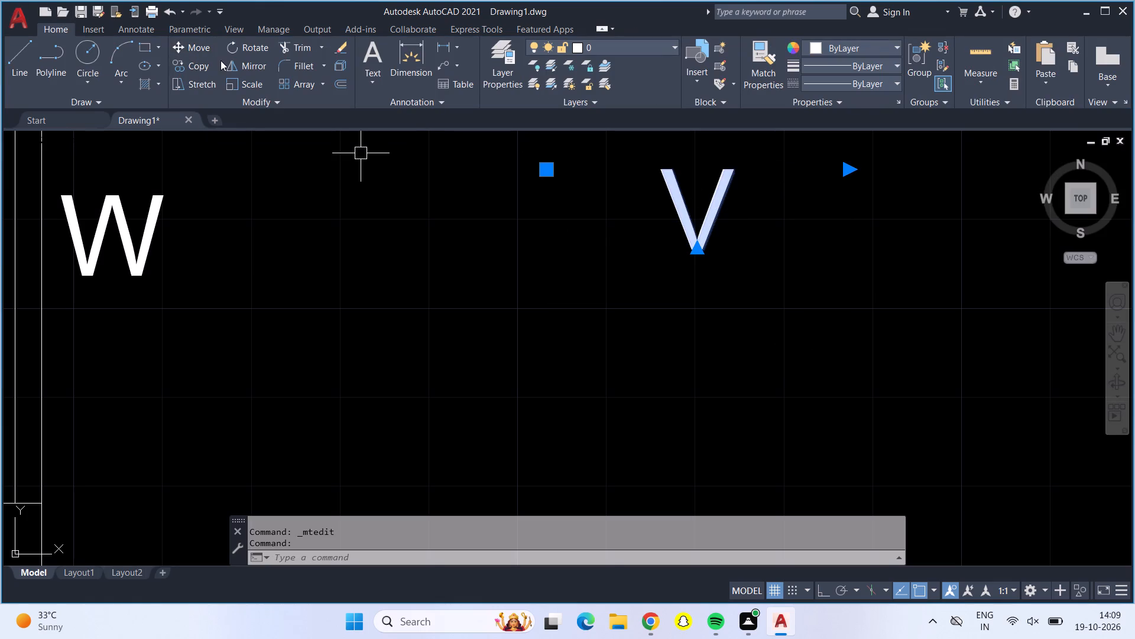
left_click_drag(197, 63, 228, 107)
left_click(196, 67)
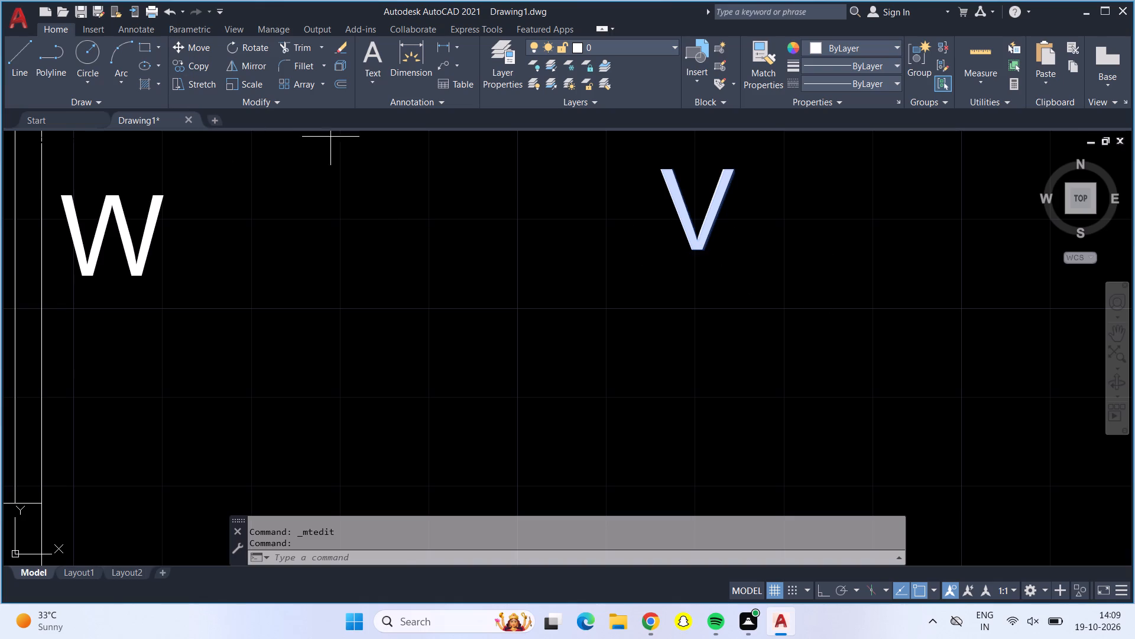
left_click(689, 247)
scroll(433, 365, "down", 2)
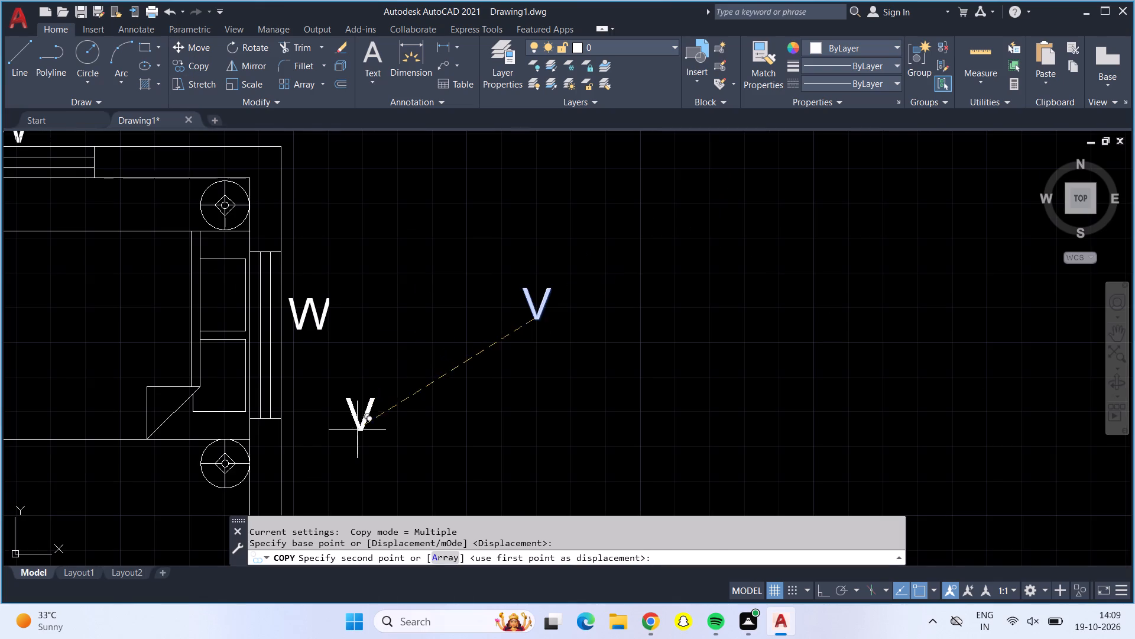
middle_click_drag(357, 430, 419, 90)
scroll(344, 420, "up", 2)
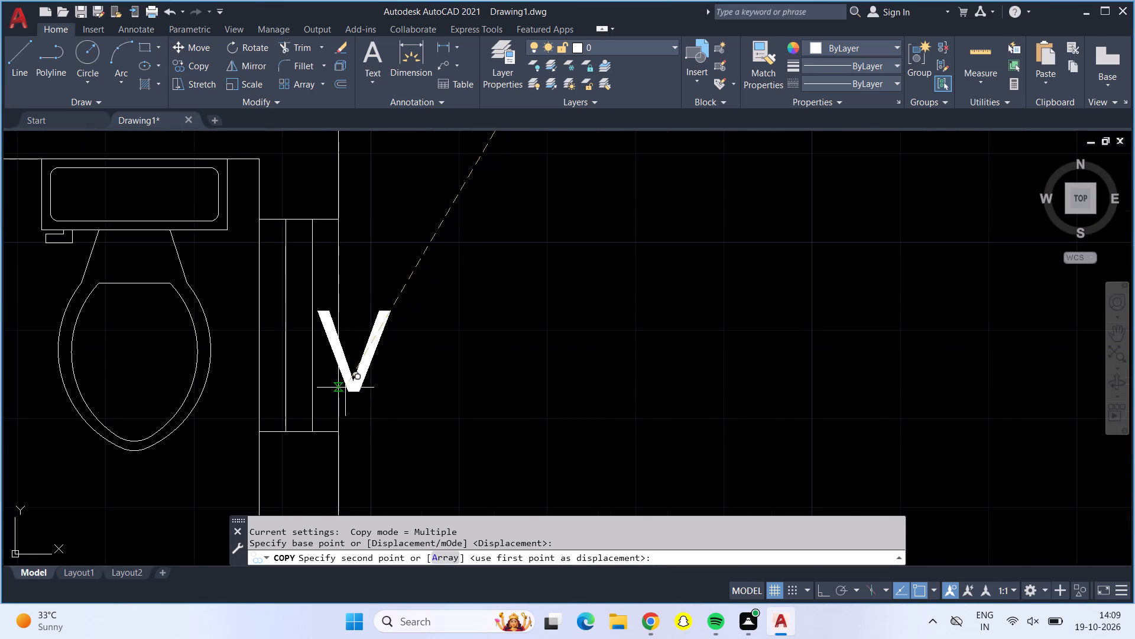
left_click(378, 377)
Place another copy of the V label just below the lower toilet's window, finishing the V copies.
scroll(378, 377, "down", 3)
middle_click_drag(430, 421, 496, 298)
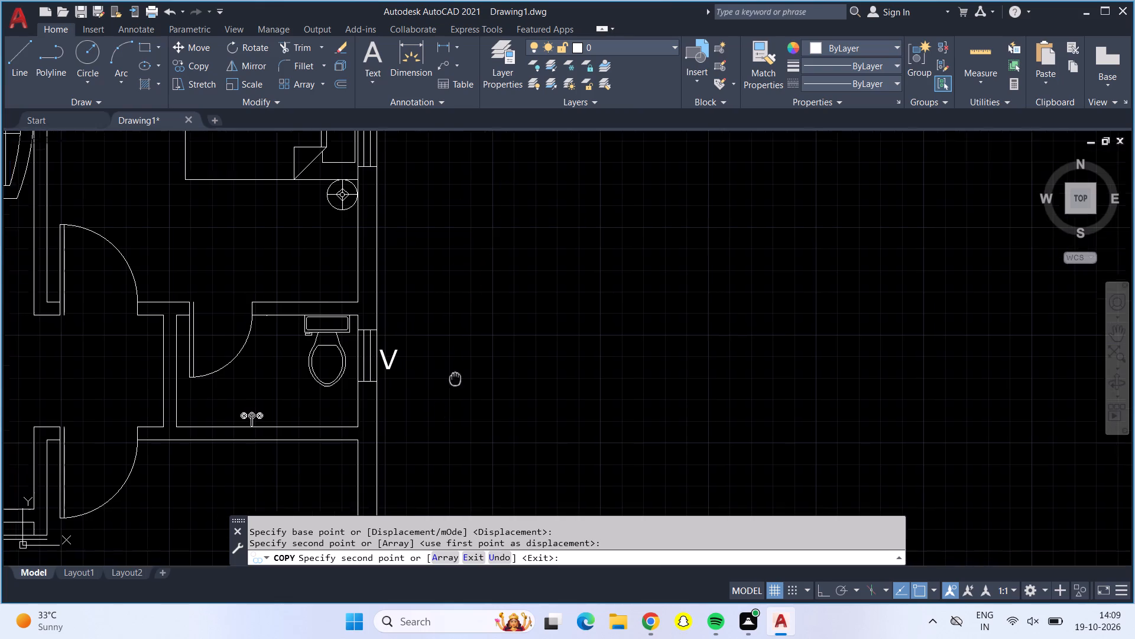
middle_click_drag(496, 298, 592, 45)
middle_click_drag(155, 321, 383, 320)
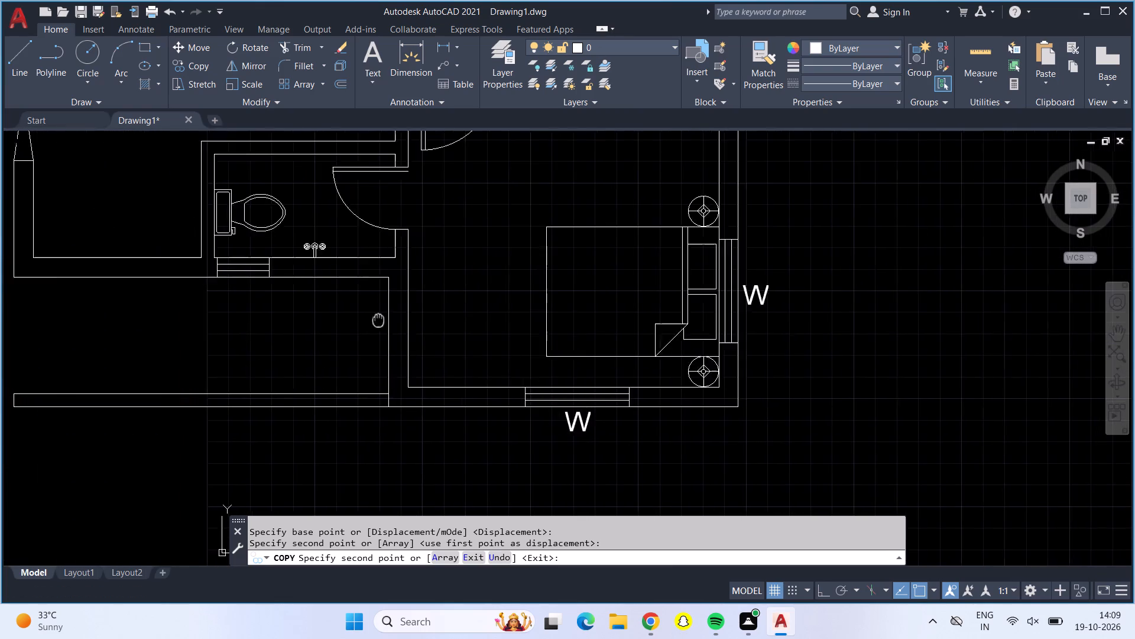
middle_click_drag(383, 320, 402, 320)
scroll(267, 319, "up", 2)
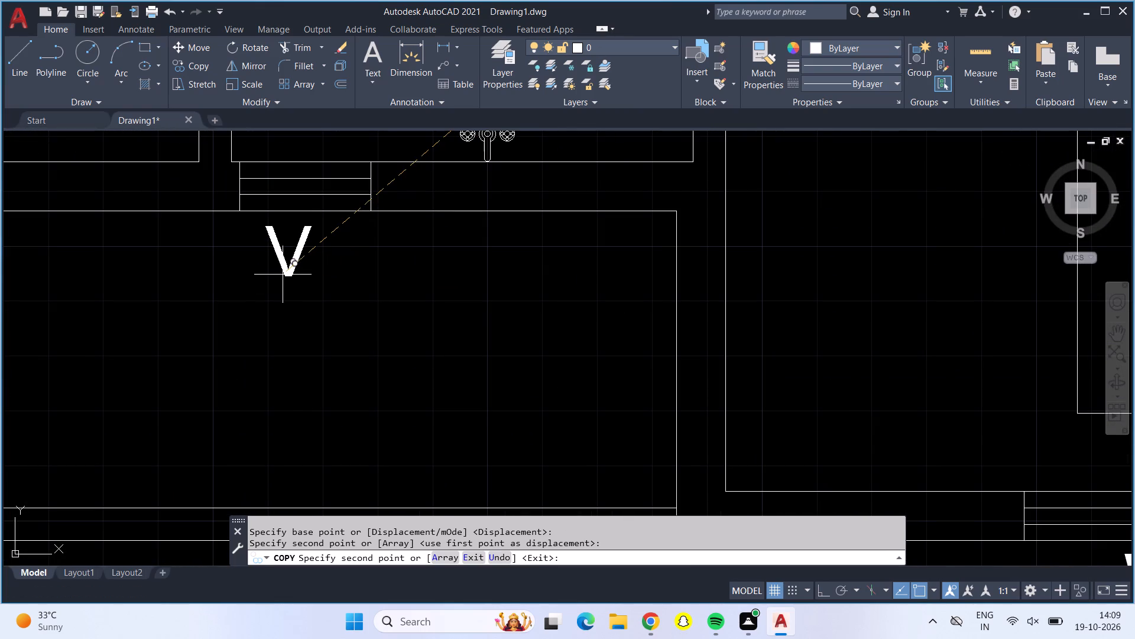
left_click(289, 272)
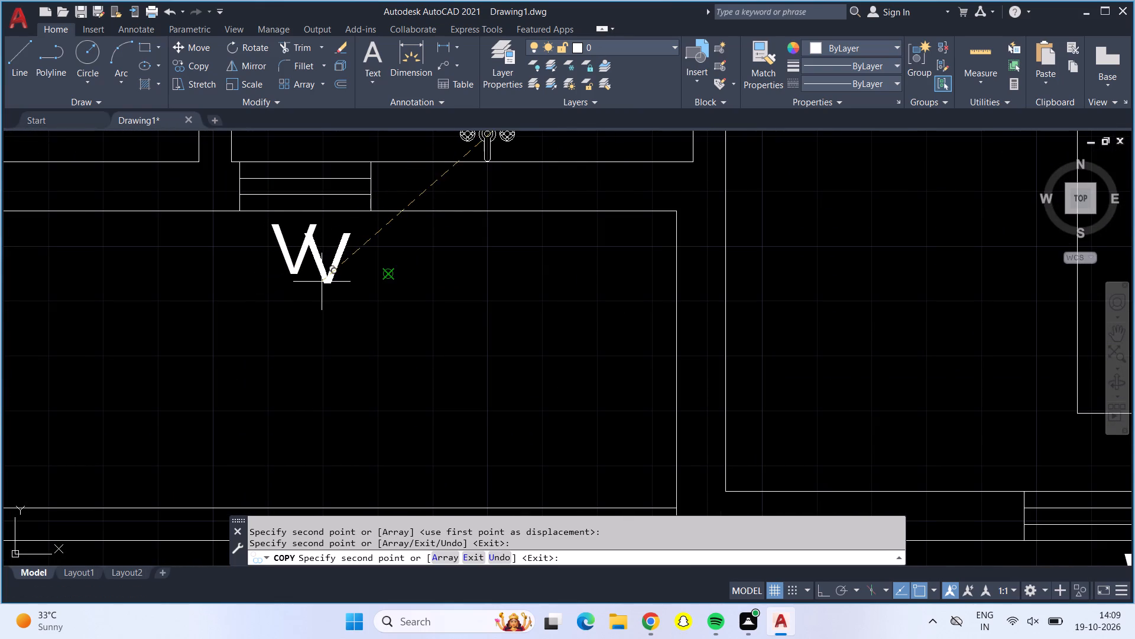
scroll(325, 288, "down", 1)
key("Escape")
Delete the original V label outside the plan, beside the upper bedroom.
scroll(331, 292, "down", 2)
scroll(331, 292, "up", 1)
scroll(331, 292, "down", 1)
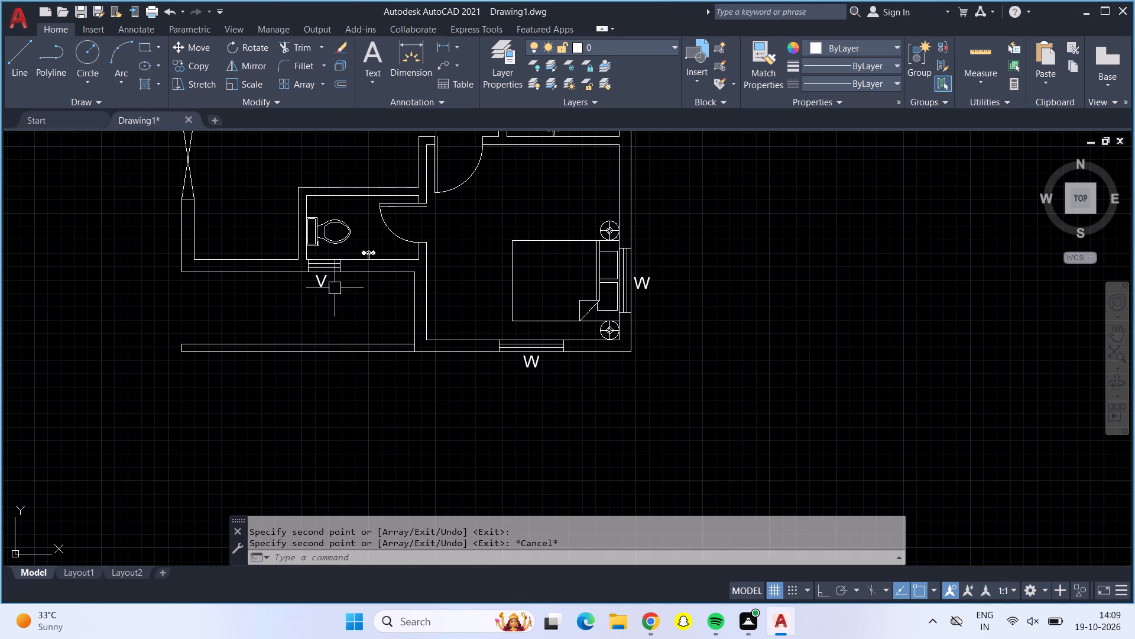
scroll(333, 286, "down", 2)
middle_click_drag(346, 225, 473, 396)
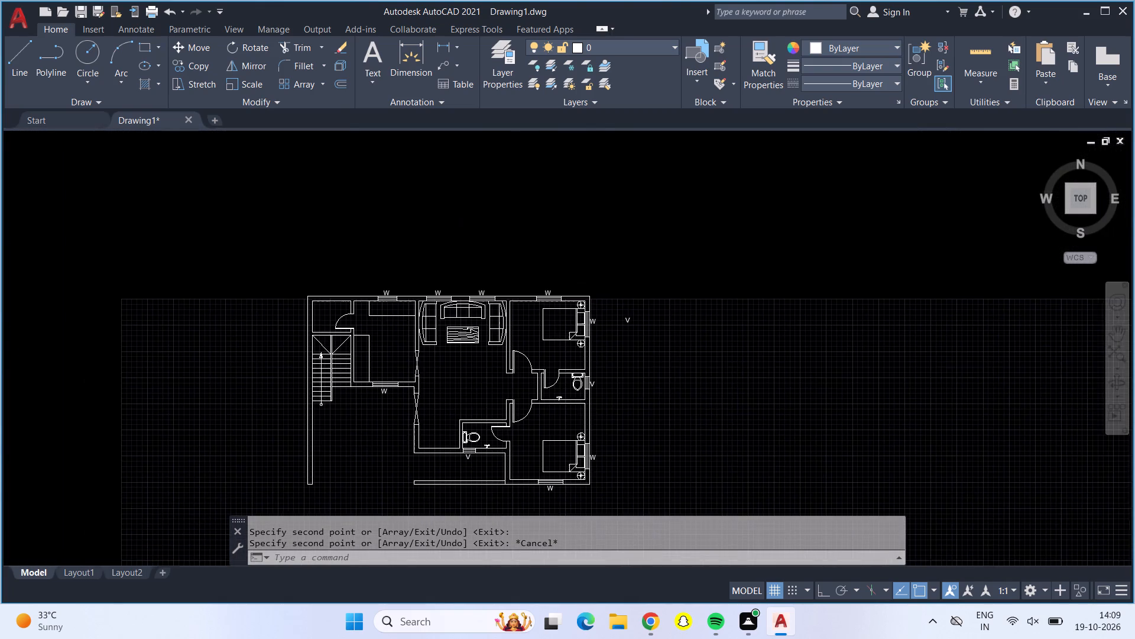
middle_click_drag(473, 396, 450, 341)
scroll(578, 267, "up", 1)
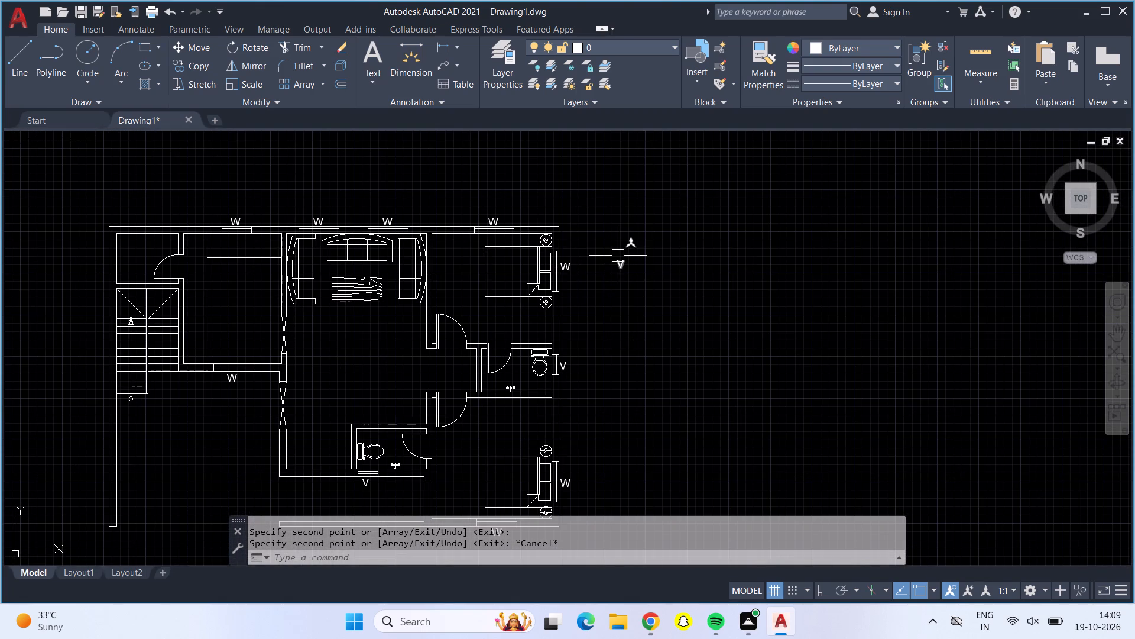
left_click(618, 256)
key("Delete")
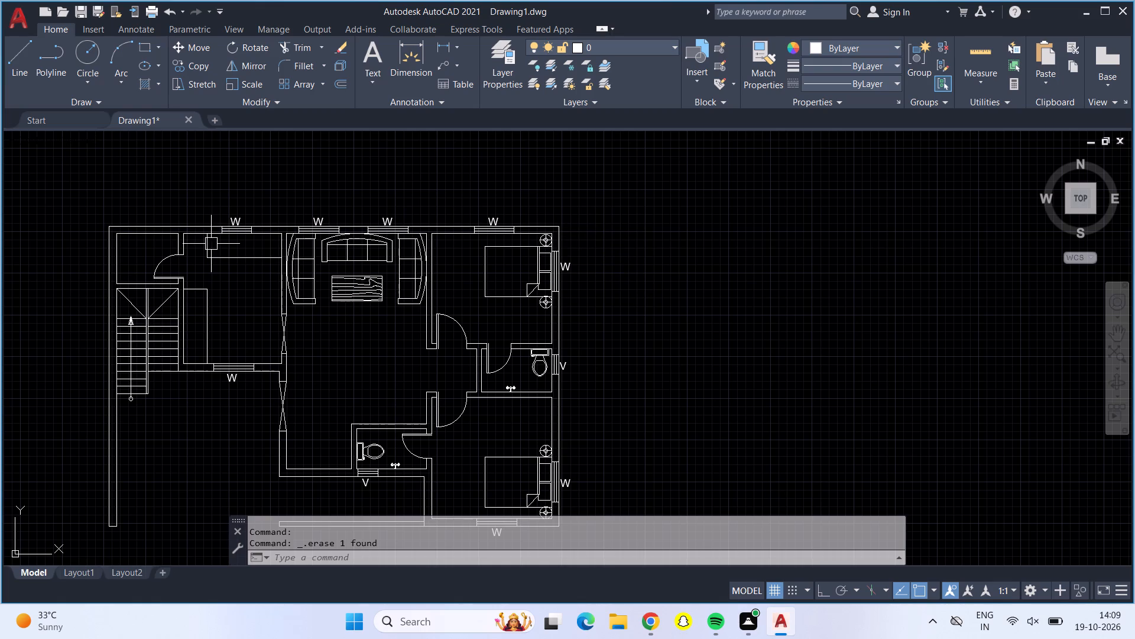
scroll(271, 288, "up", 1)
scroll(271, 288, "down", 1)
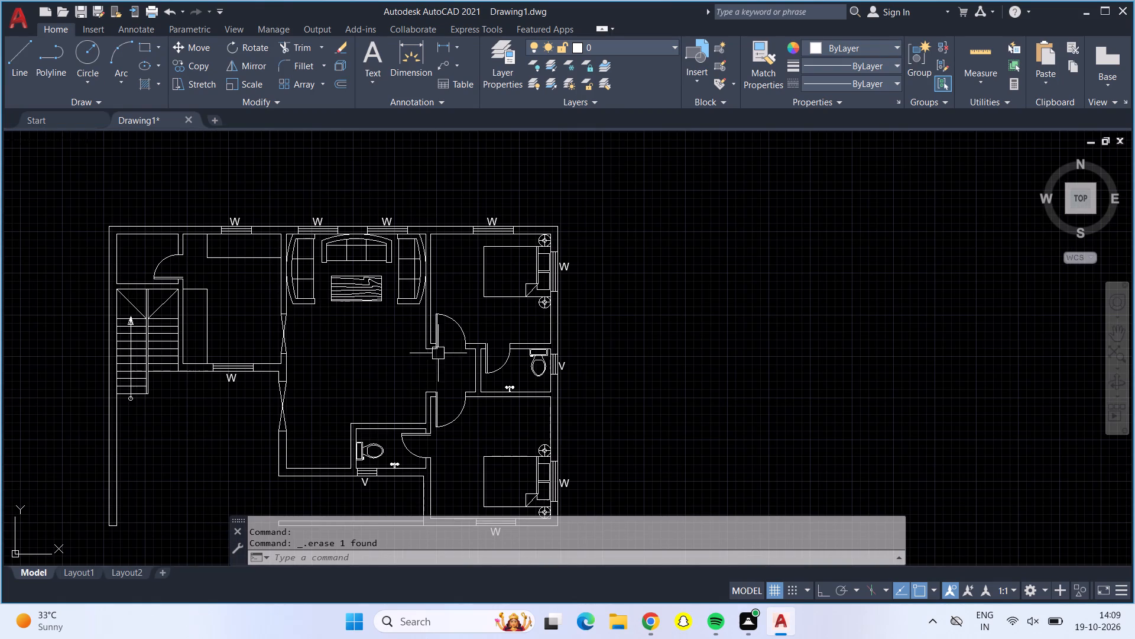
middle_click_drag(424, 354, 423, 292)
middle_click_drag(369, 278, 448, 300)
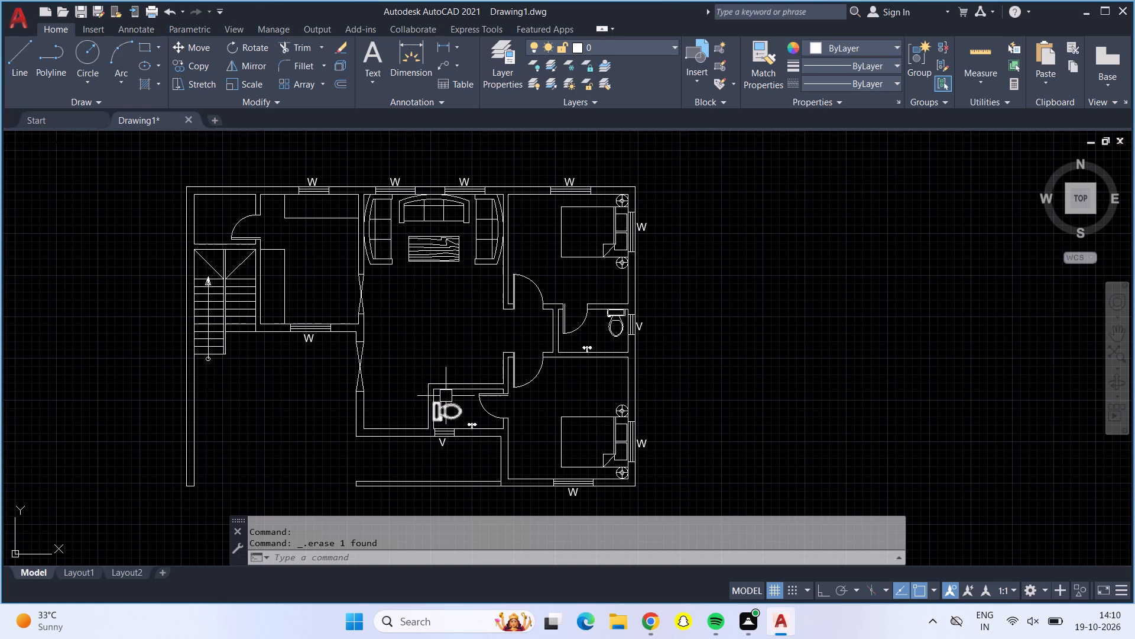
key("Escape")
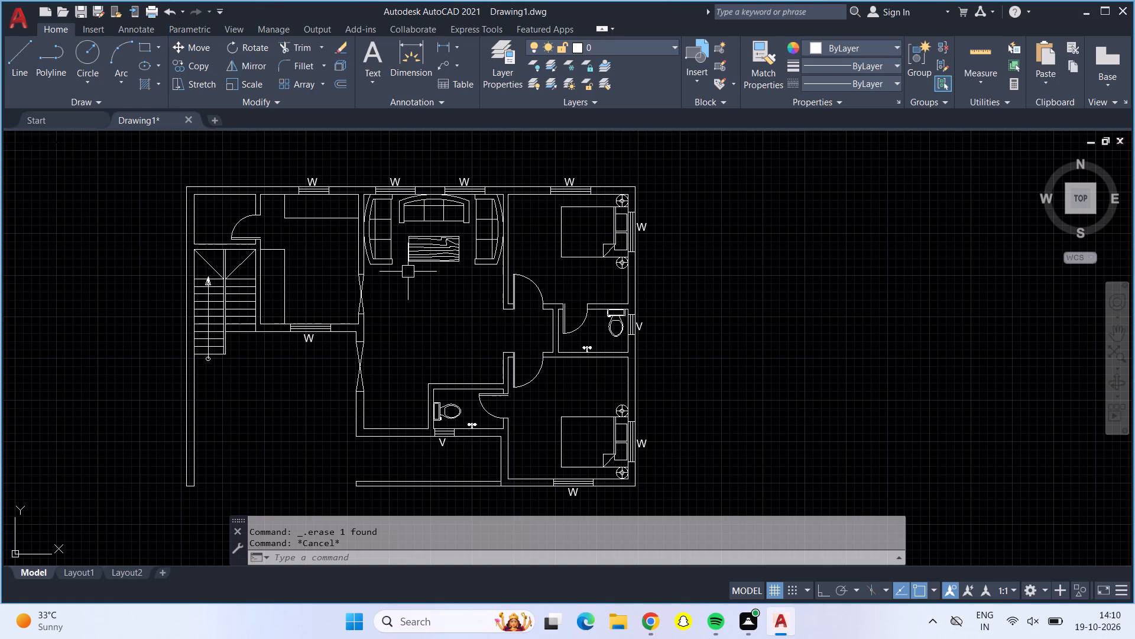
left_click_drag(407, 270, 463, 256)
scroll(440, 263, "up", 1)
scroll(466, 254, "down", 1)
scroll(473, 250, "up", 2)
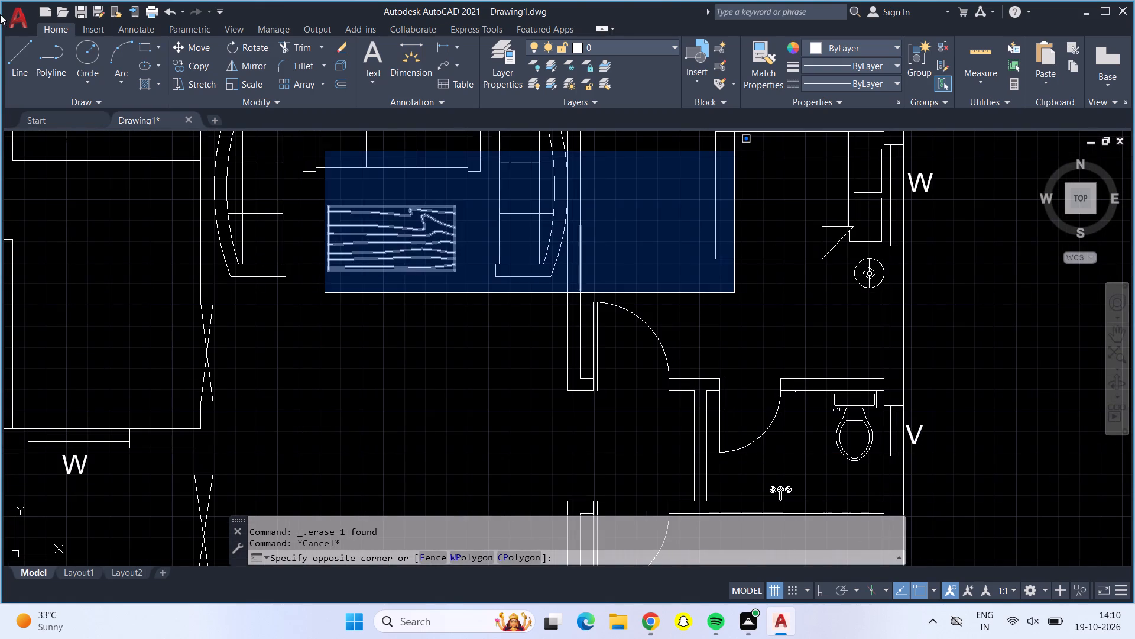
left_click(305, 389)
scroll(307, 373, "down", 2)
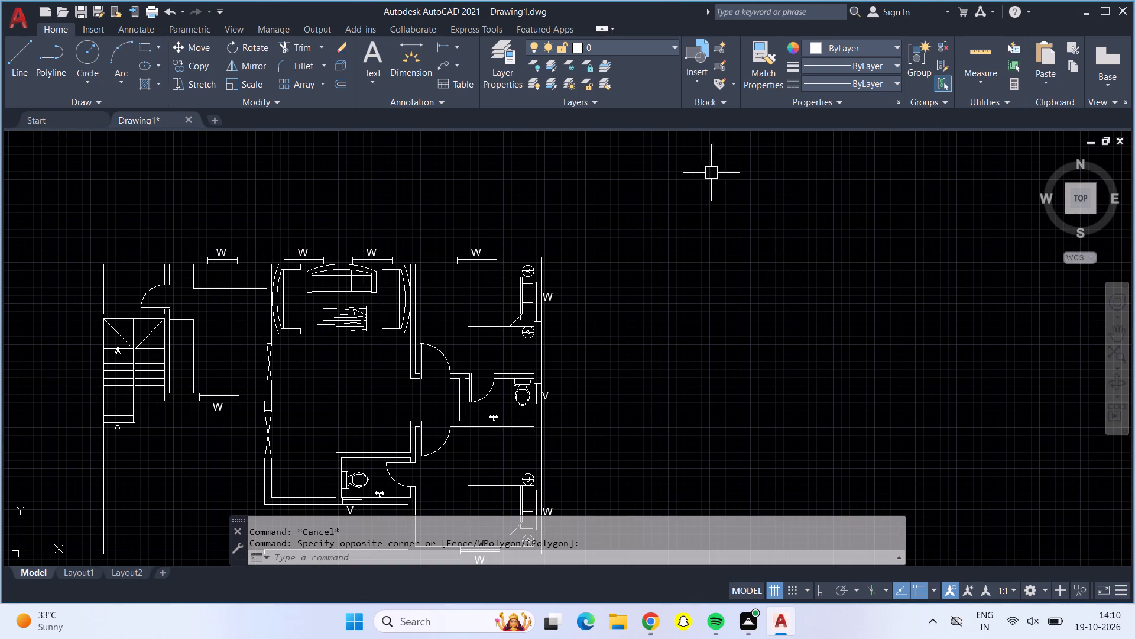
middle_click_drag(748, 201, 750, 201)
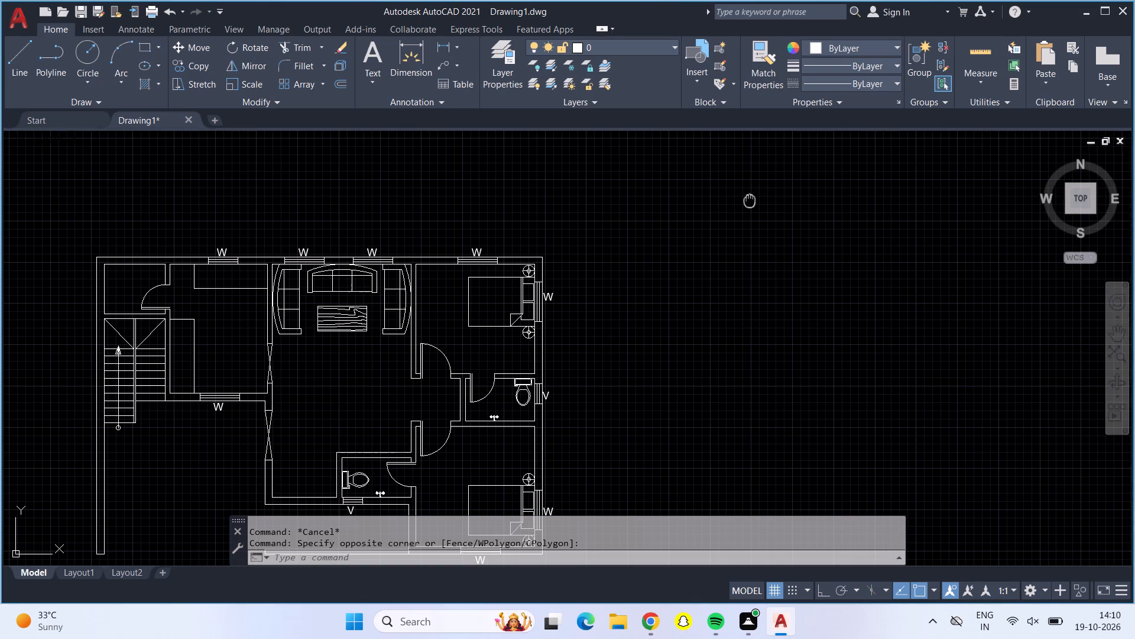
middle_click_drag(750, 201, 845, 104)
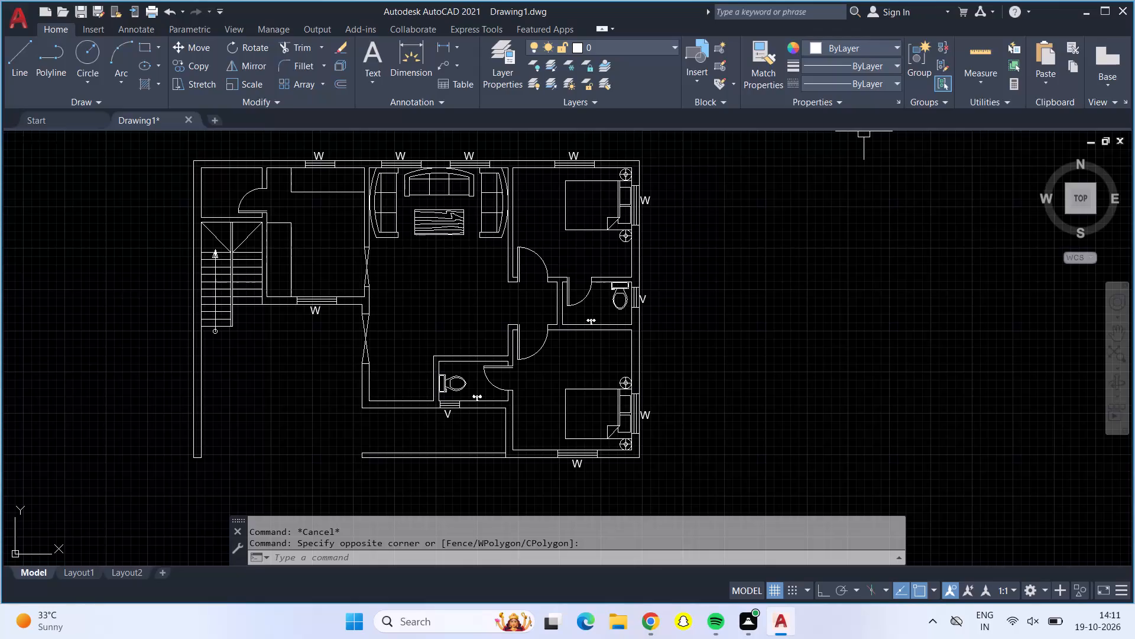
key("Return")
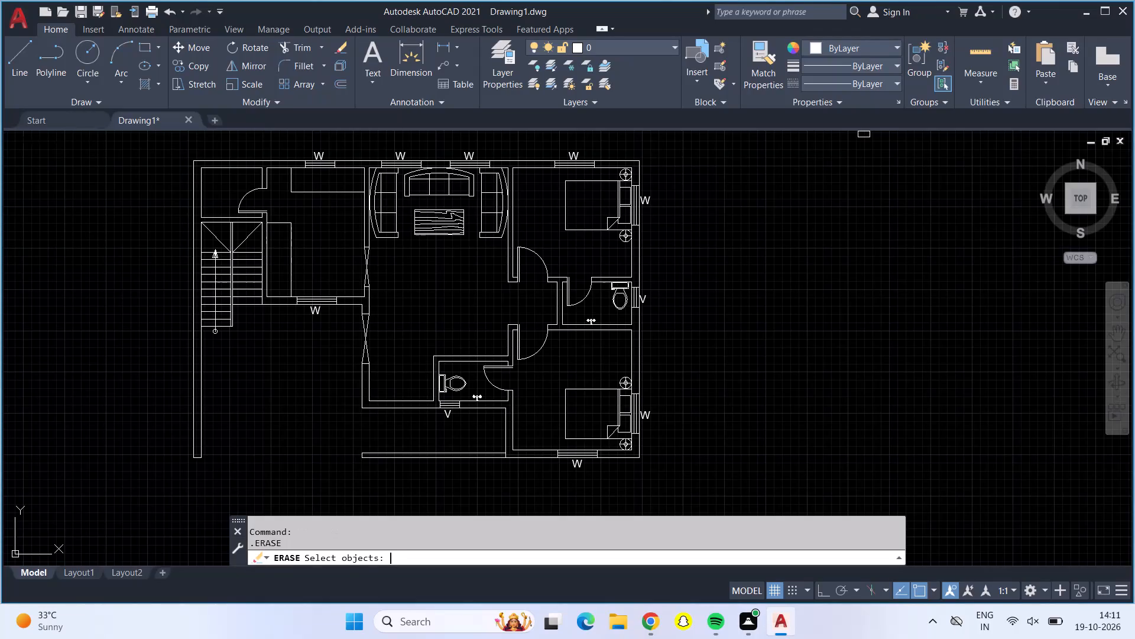
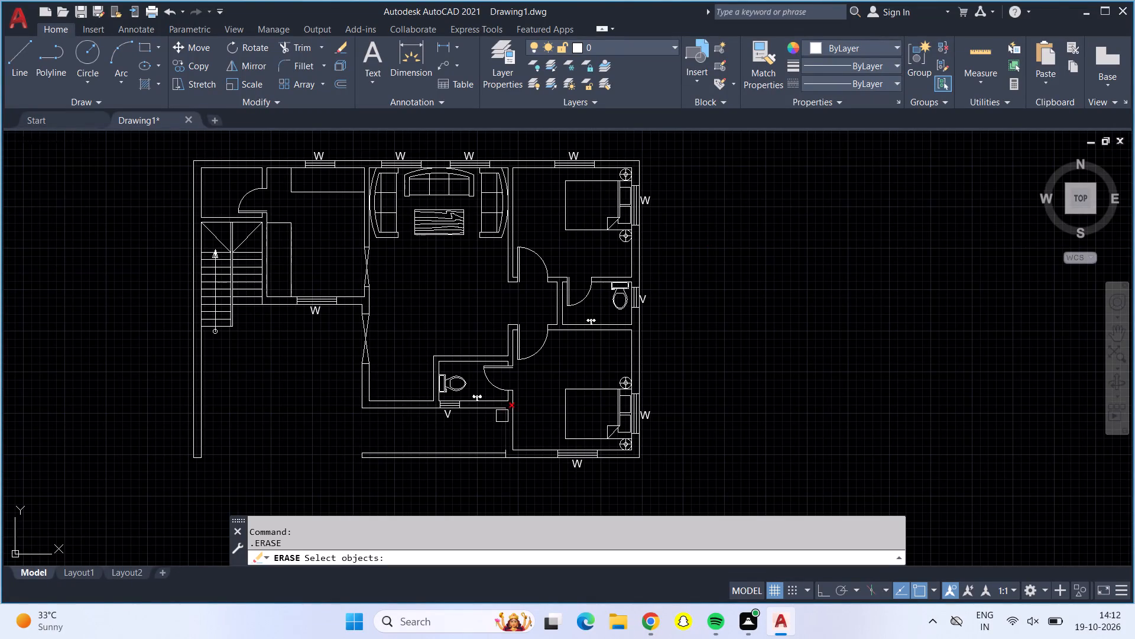
Copy the lower toilet's four-line window into the top exterior wall of the small room above the stairs.
key("Escape")
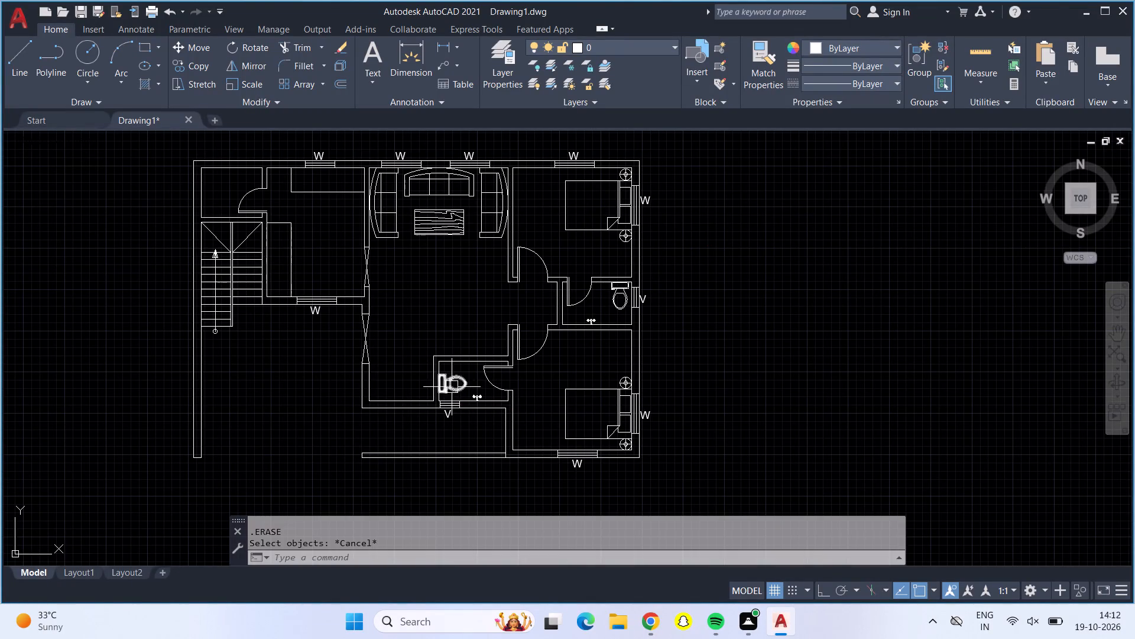
scroll(451, 387, "up", 3)
scroll(396, 450, "up", 2)
left_click(396, 450)
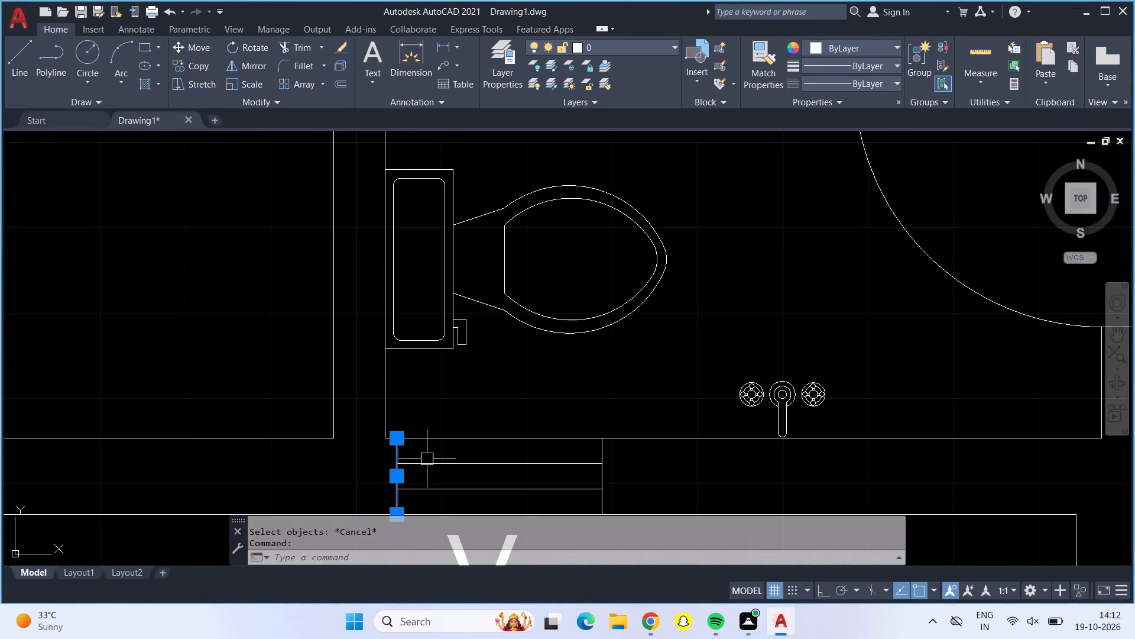
left_click(445, 461)
left_click(470, 489)
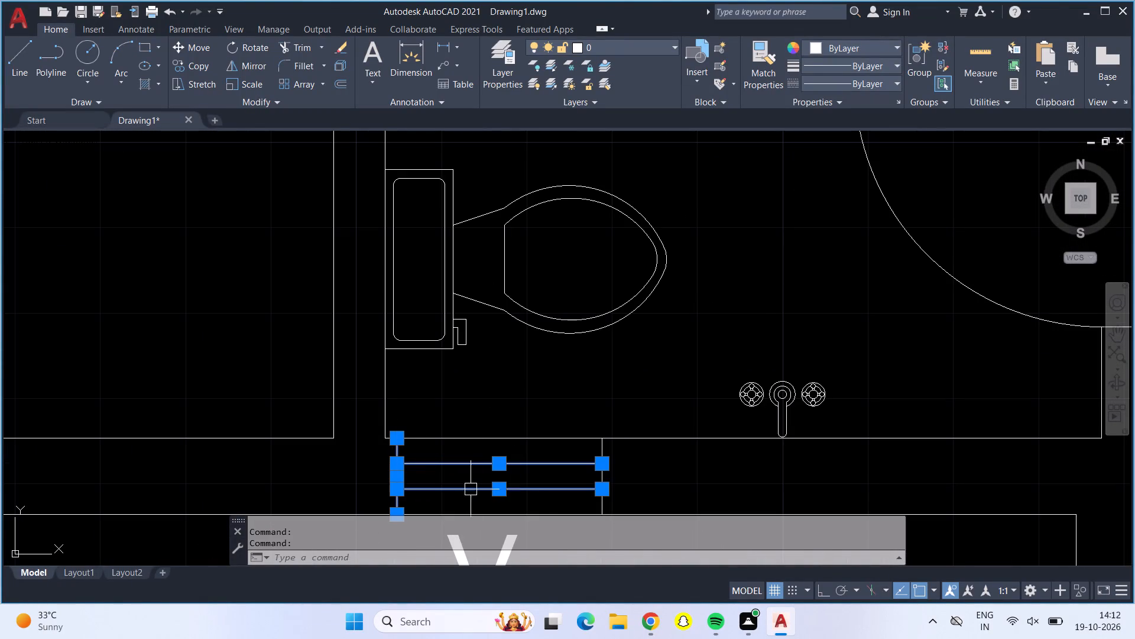
left_click(600, 446)
scroll(615, 443, "down", 3)
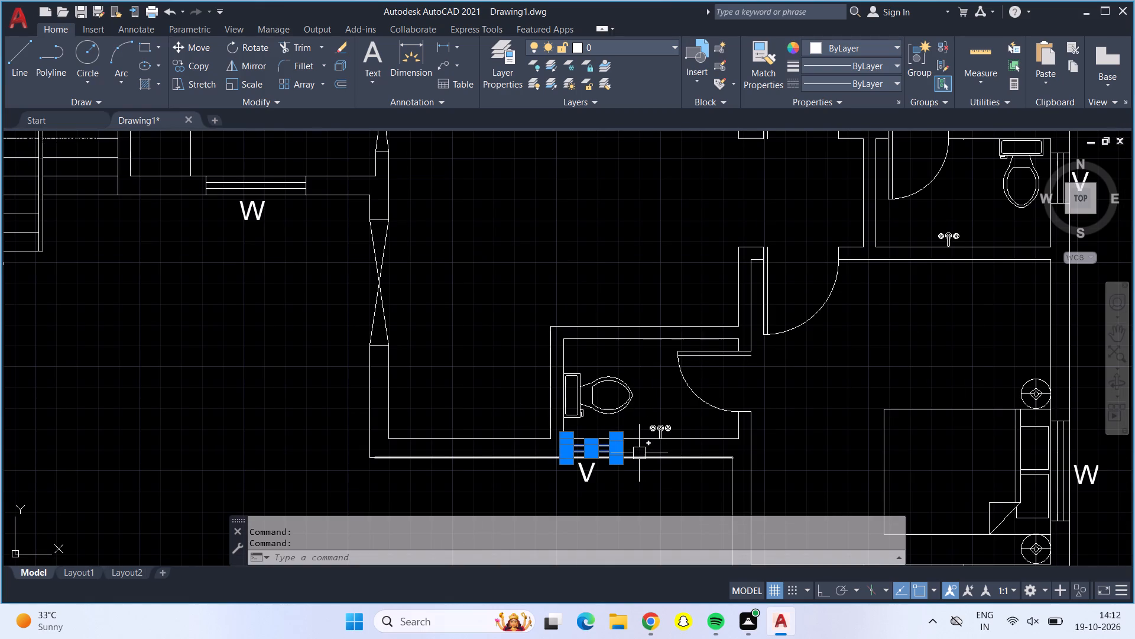
type("co")
key("Return")
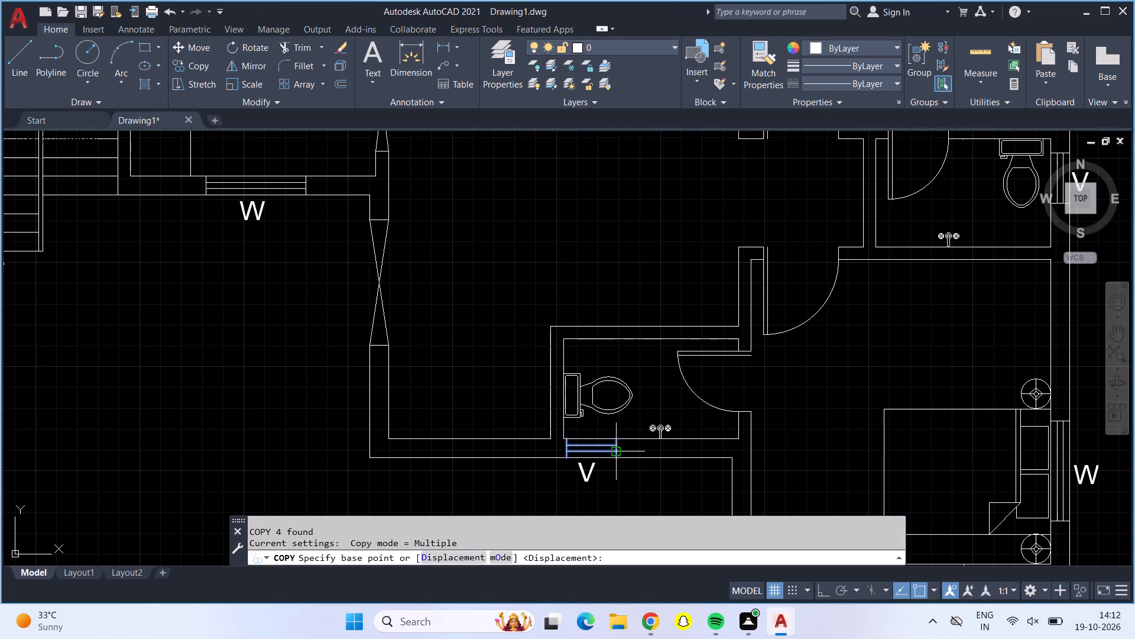
left_click(620, 452)
scroll(437, 266, "down", 2)
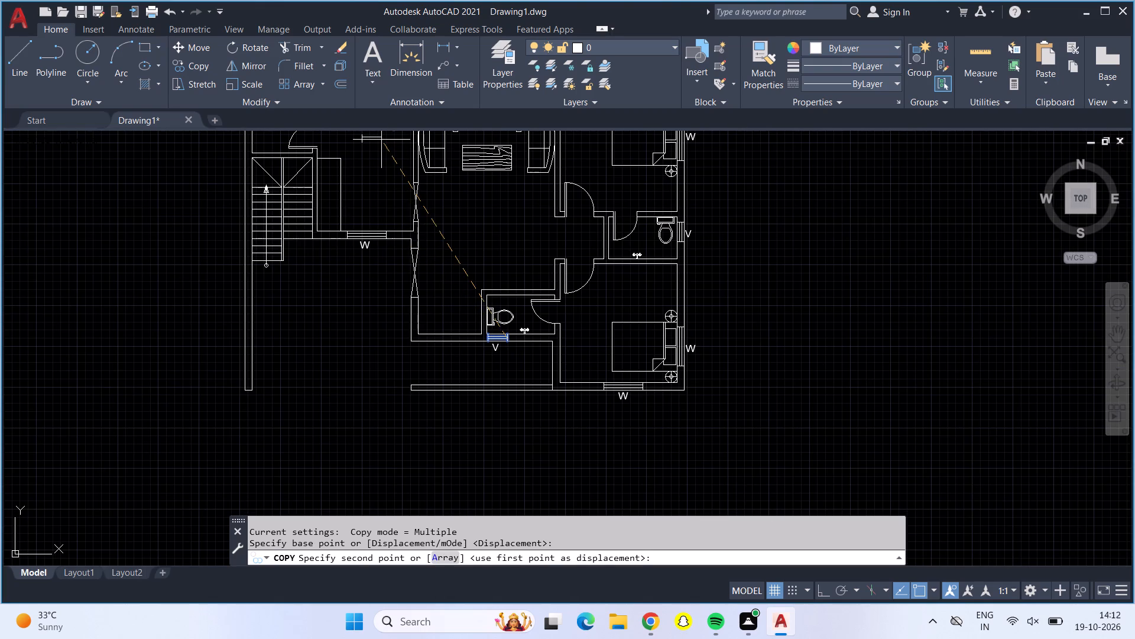
middle_click_drag(381, 140, 491, 395)
scroll(370, 345, "up", 4)
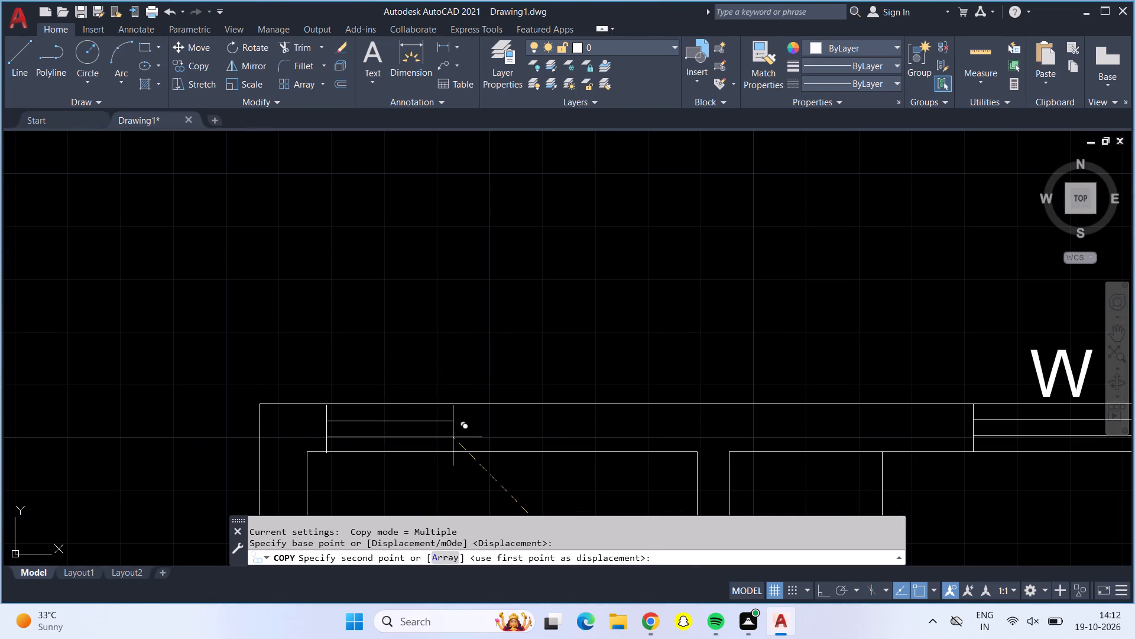
left_click(453, 437)
scroll(453, 437, "down", 3)
key("Escape")
Look over the plan's openings, toilets and the passage between the two bedrooms.
scroll(438, 457, "down", 1)
scroll(438, 456, "up", 1)
scroll(439, 454, "down", 1)
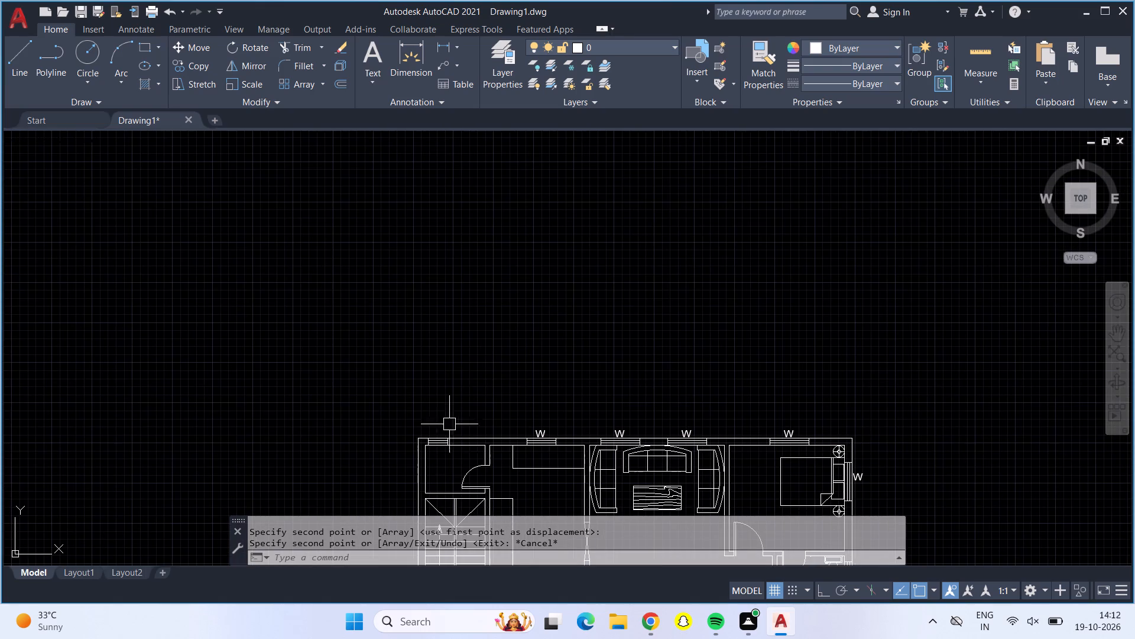
middle_click_drag(484, 353, 453, 162)
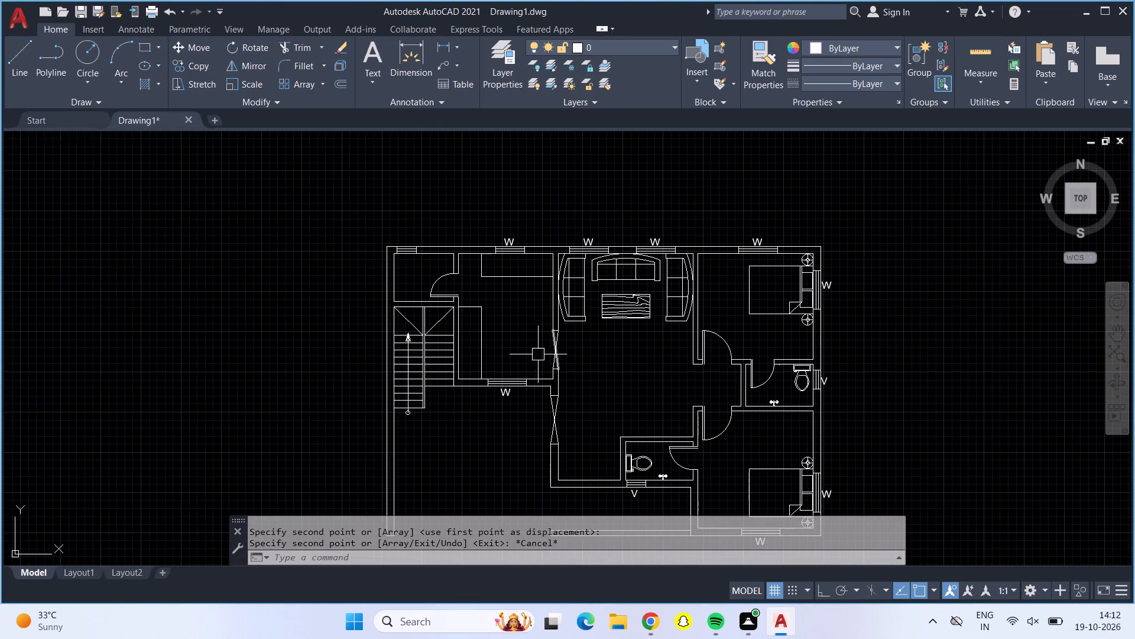
scroll(567, 332, "up", 1)
scroll(567, 332, "down", 1)
scroll(567, 332, "up", 2)
scroll(526, 389, "up", 2)
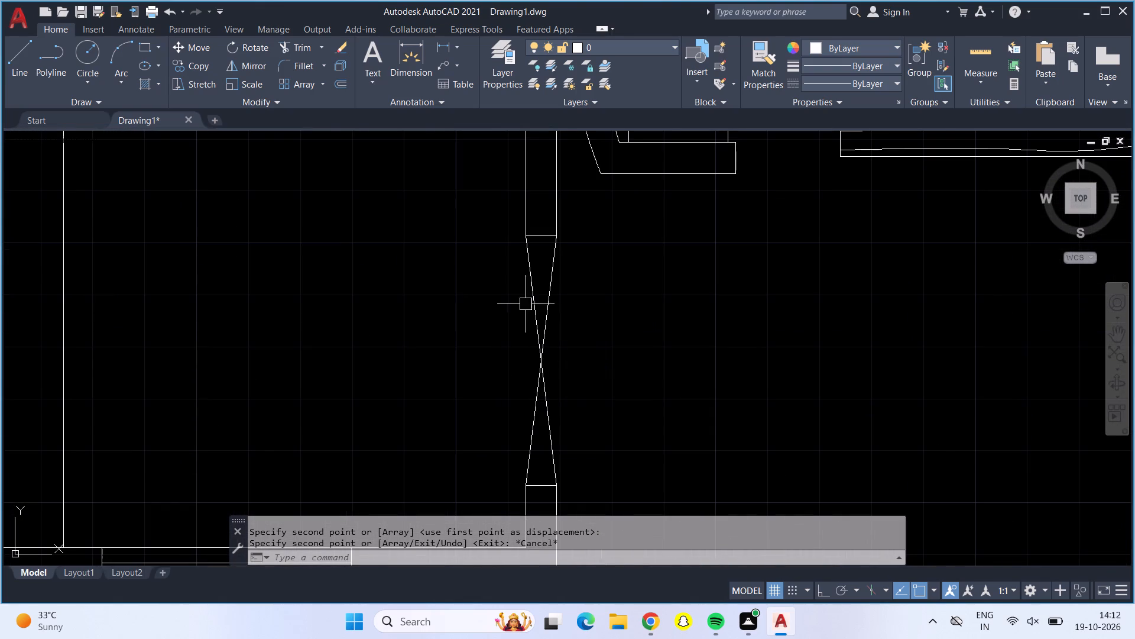
scroll(548, 348, "down", 2)
middle_click_drag(589, 367, 588, 234)
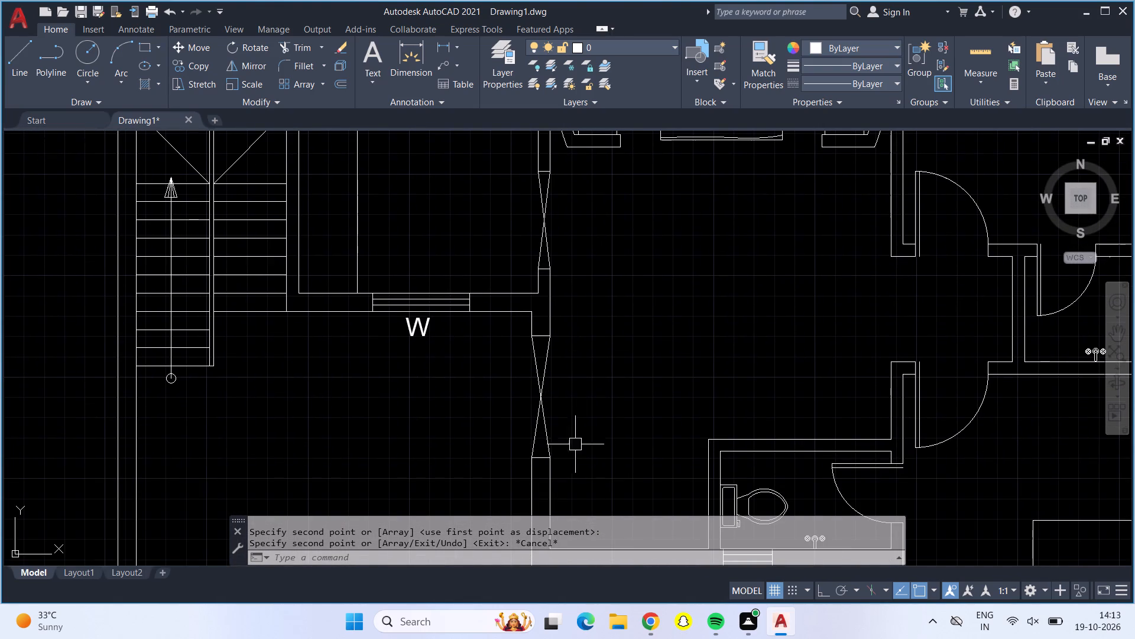
scroll(413, 404, "down", 1)
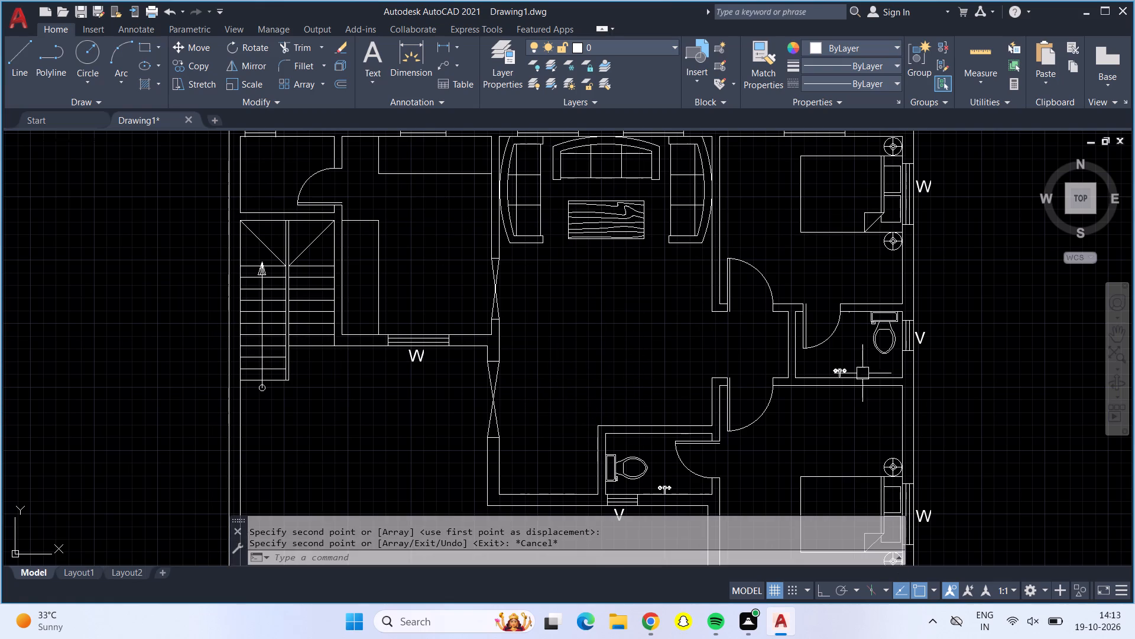
middle_click_drag(585, 375, 594, 244)
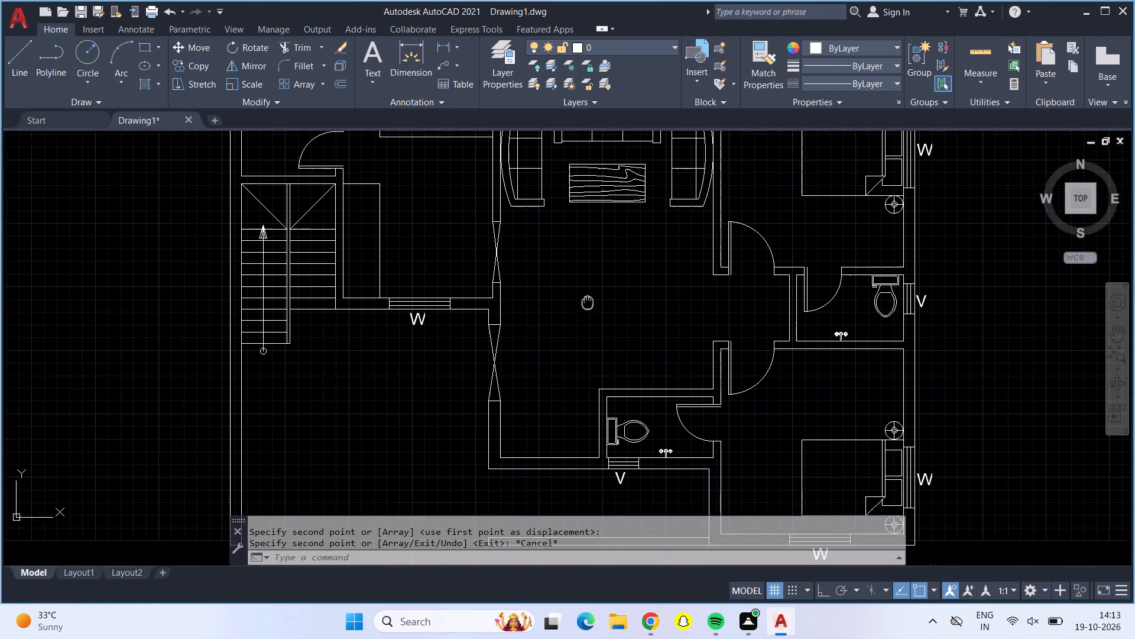
middle_click_drag(594, 244, 595, 230)
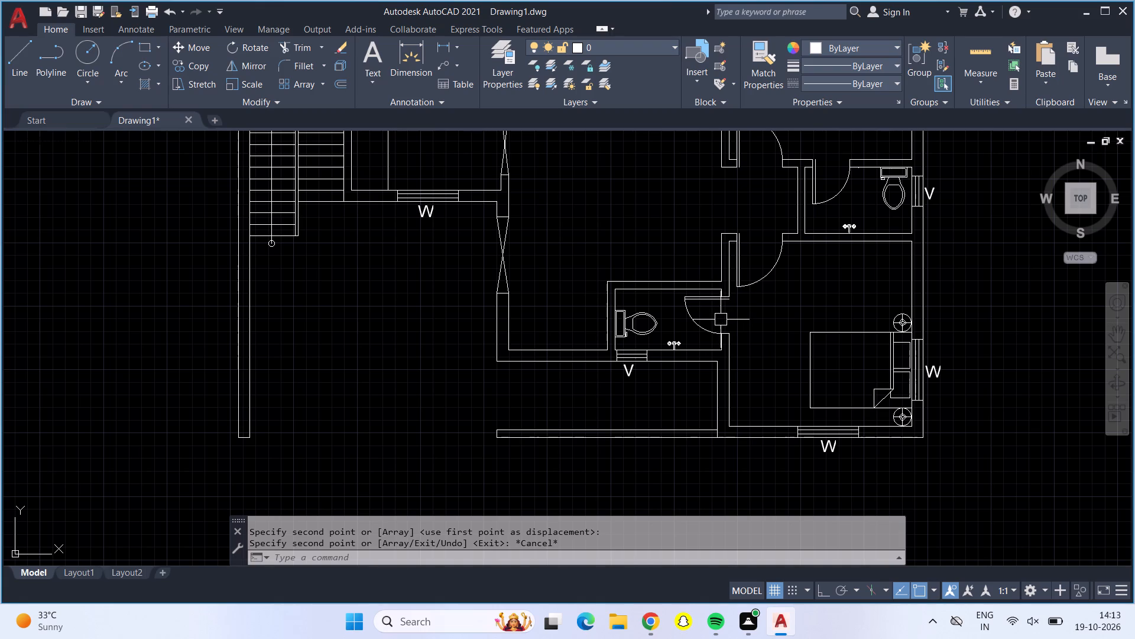
scroll(718, 318, "up", 4)
scroll(720, 298, "down", 1)
scroll(720, 298, "up", 1)
scroll(720, 298, "down", 1)
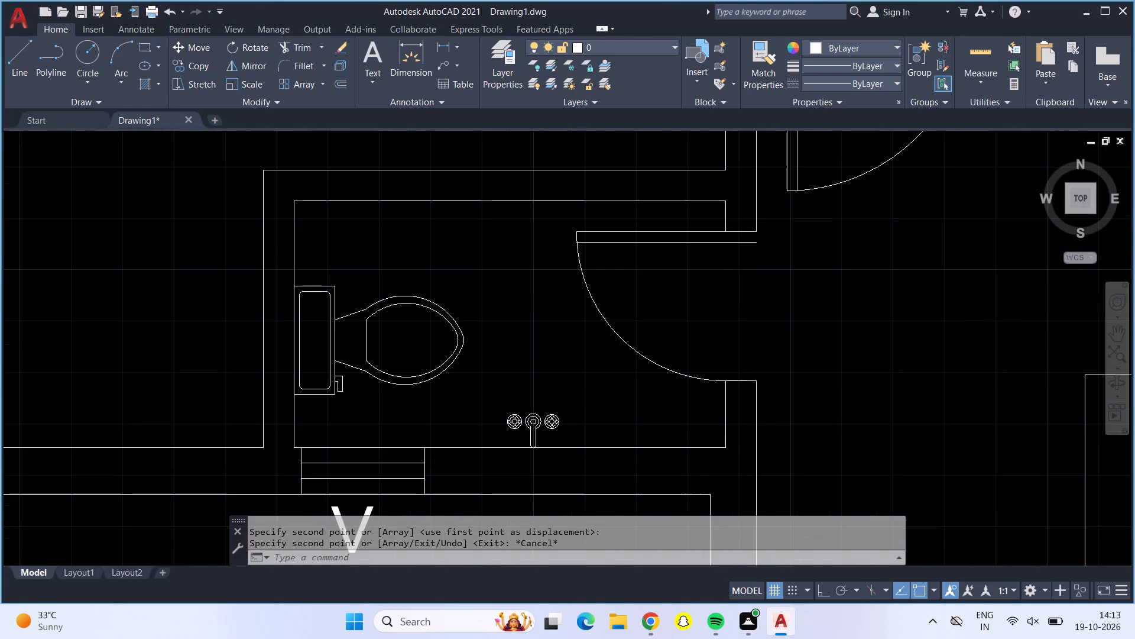
scroll(720, 298, "up", 1)
scroll(720, 298, "down", 3)
middle_click_drag(654, 192, 656, 192)
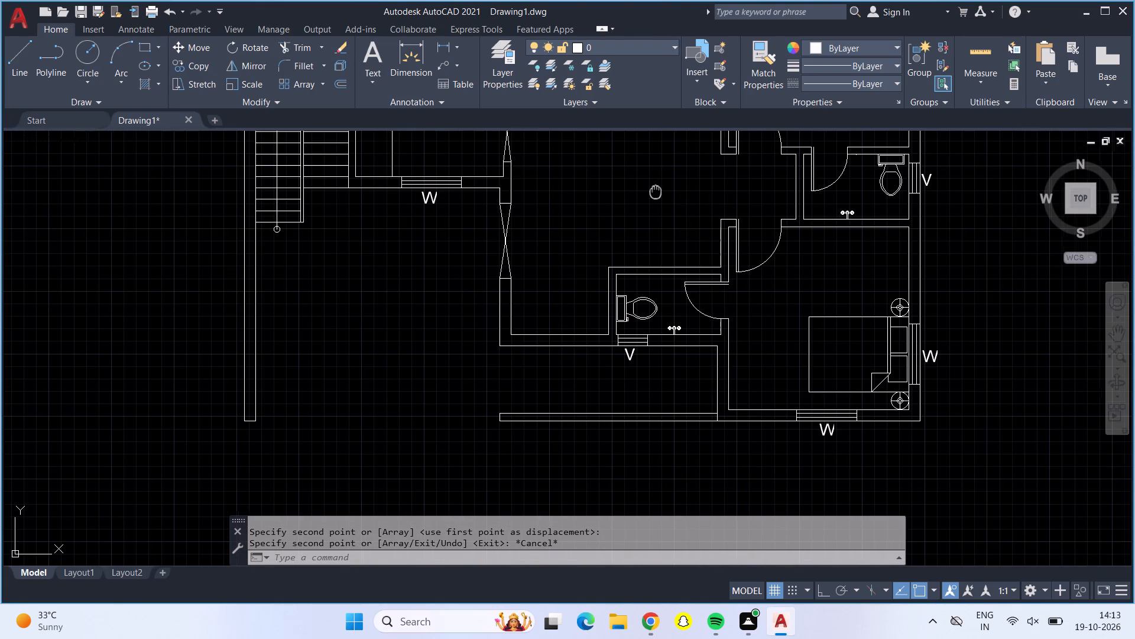
middle_click_drag(656, 192, 706, 282)
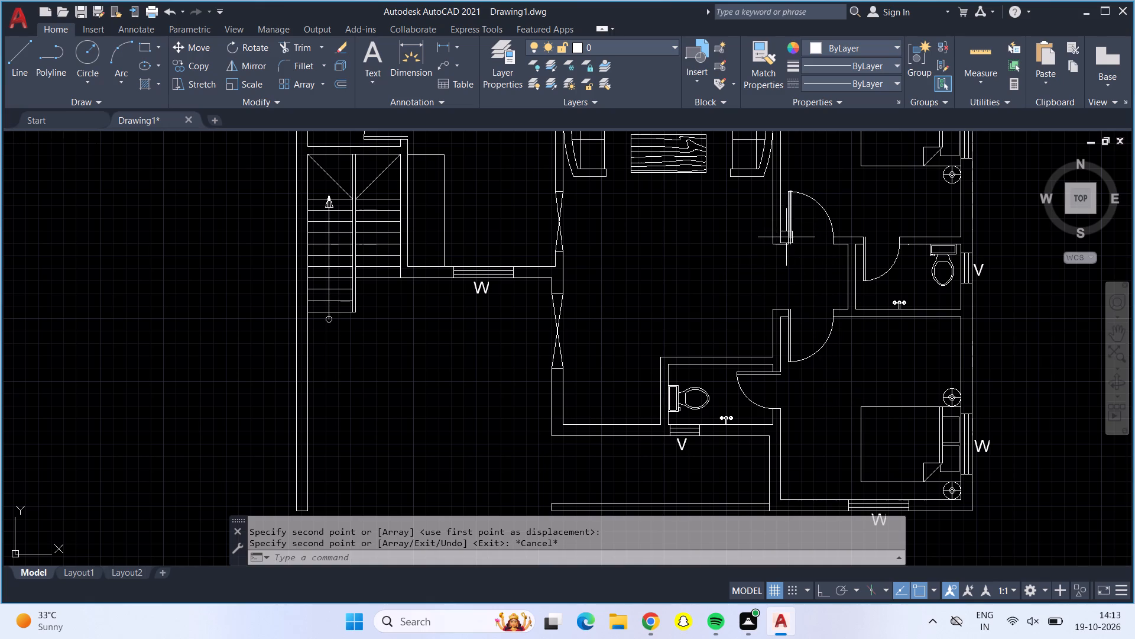
scroll(786, 237, "up", 1)
scroll(786, 237, "down", 1)
scroll(786, 236, "up", 2)
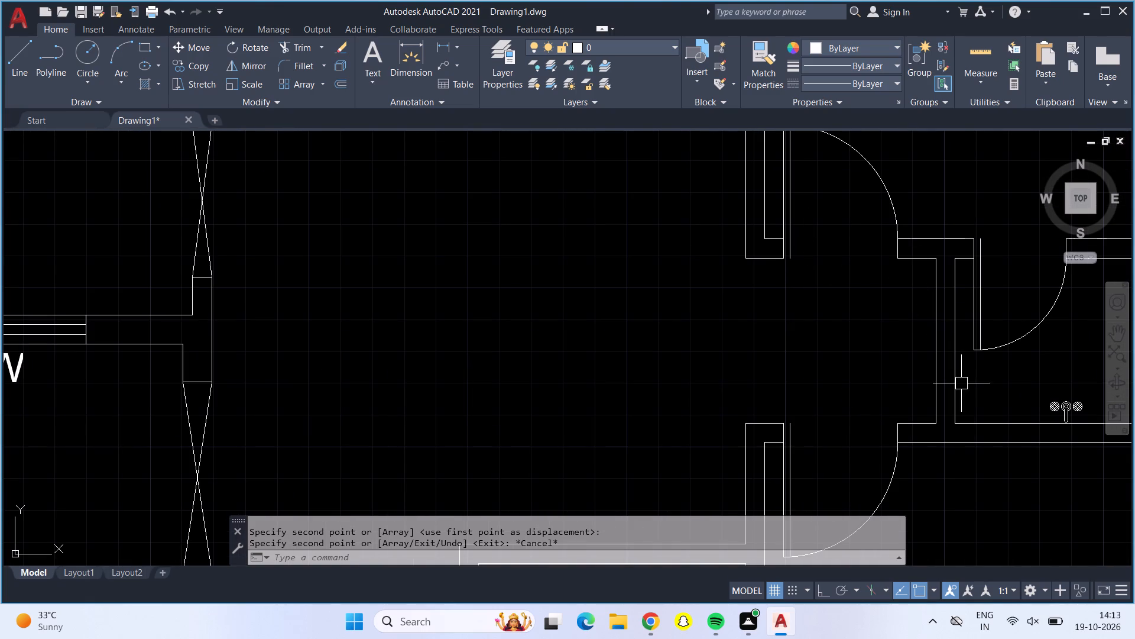
scroll(955, 333, "up", 1)
scroll(955, 333, "down", 2)
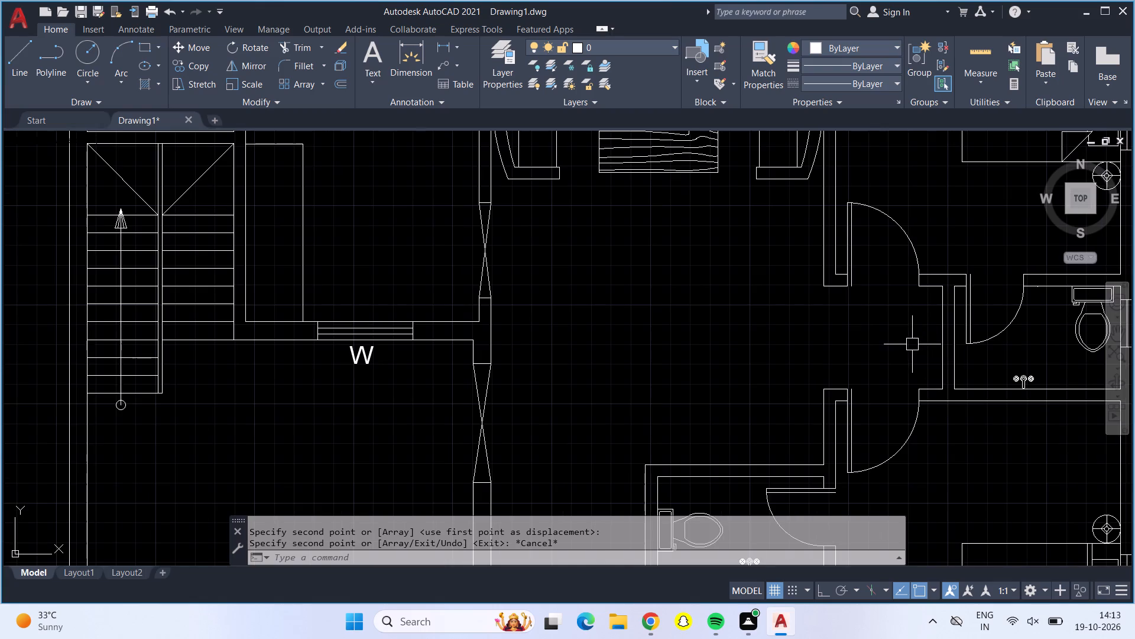
middle_click_drag(912, 344, 891, 289)
scroll(886, 257, "down", 1)
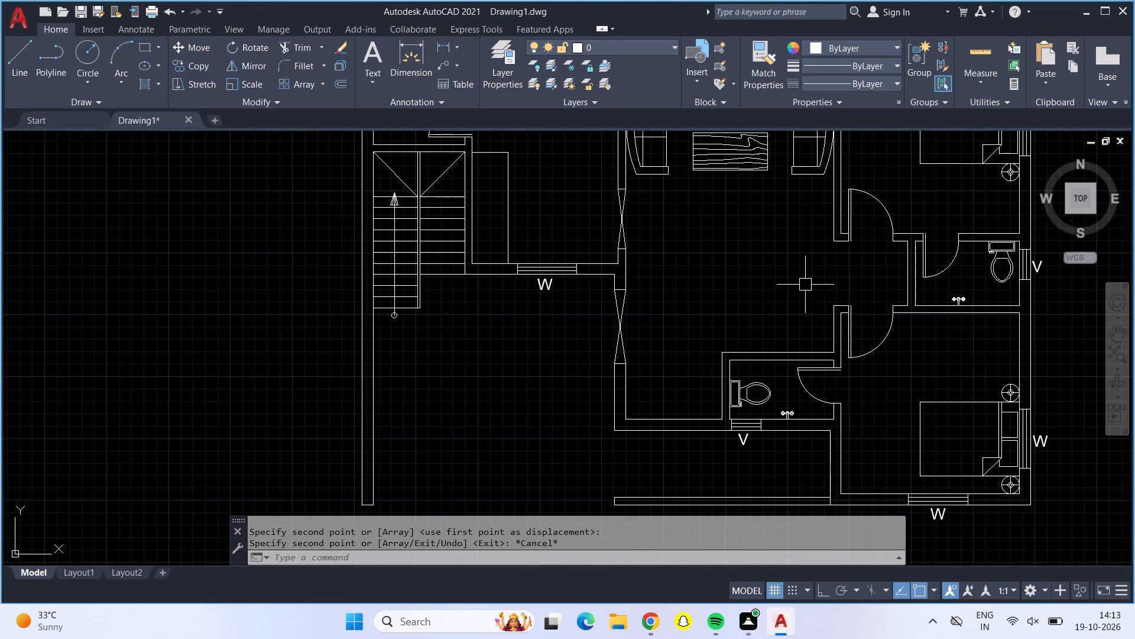
scroll(766, 282, "down", 1)
middle_click_drag(766, 282, 805, 308)
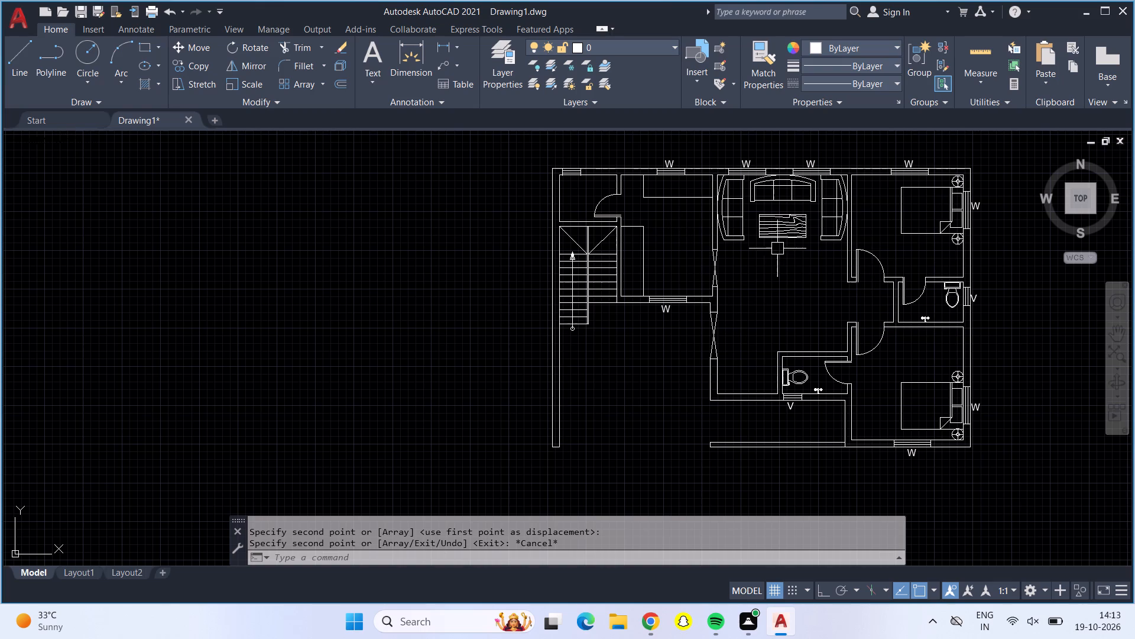
key("Escape")
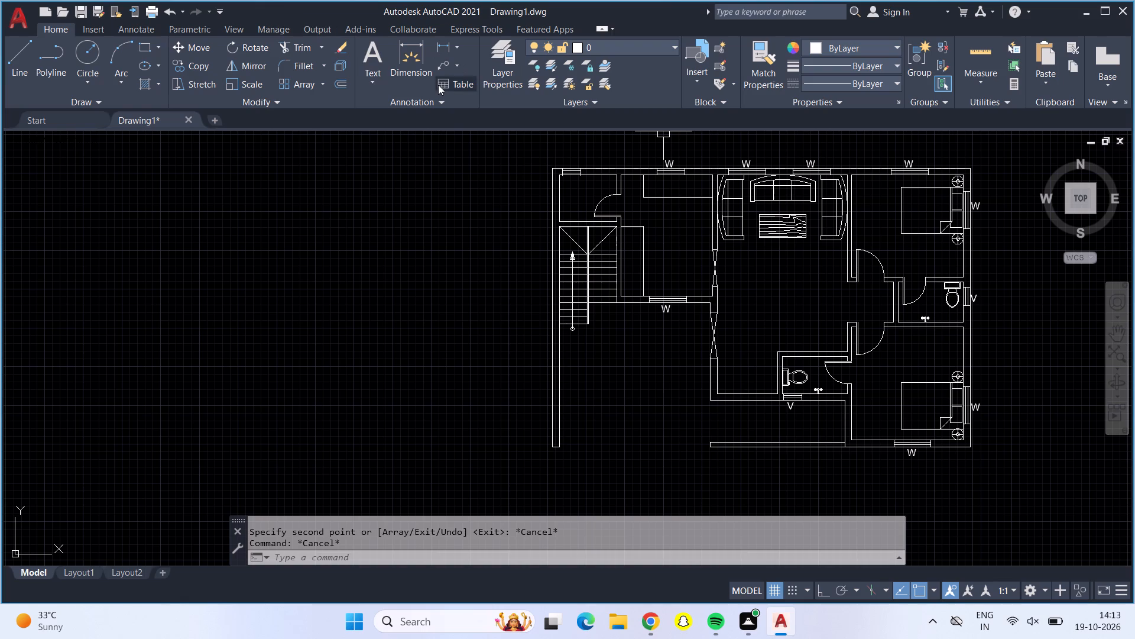
Start a multiline text box in the living area below the sofa set, with 9" text height and centred alignment.
left_click(371, 47)
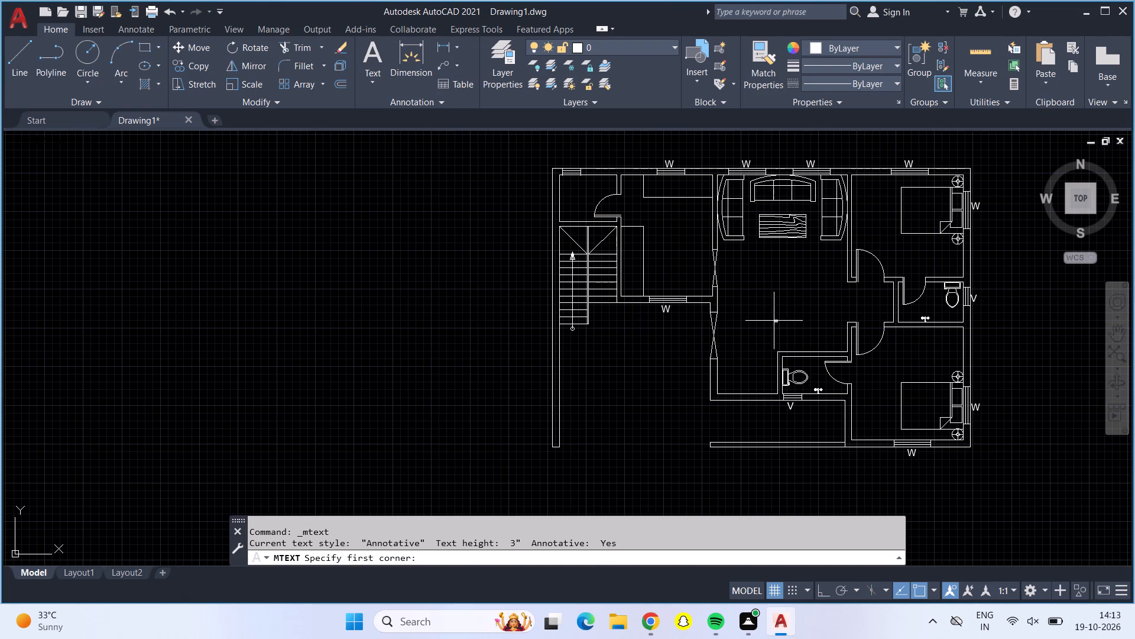
scroll(764, 288, "up", 3)
scroll(724, 272, "down", 2)
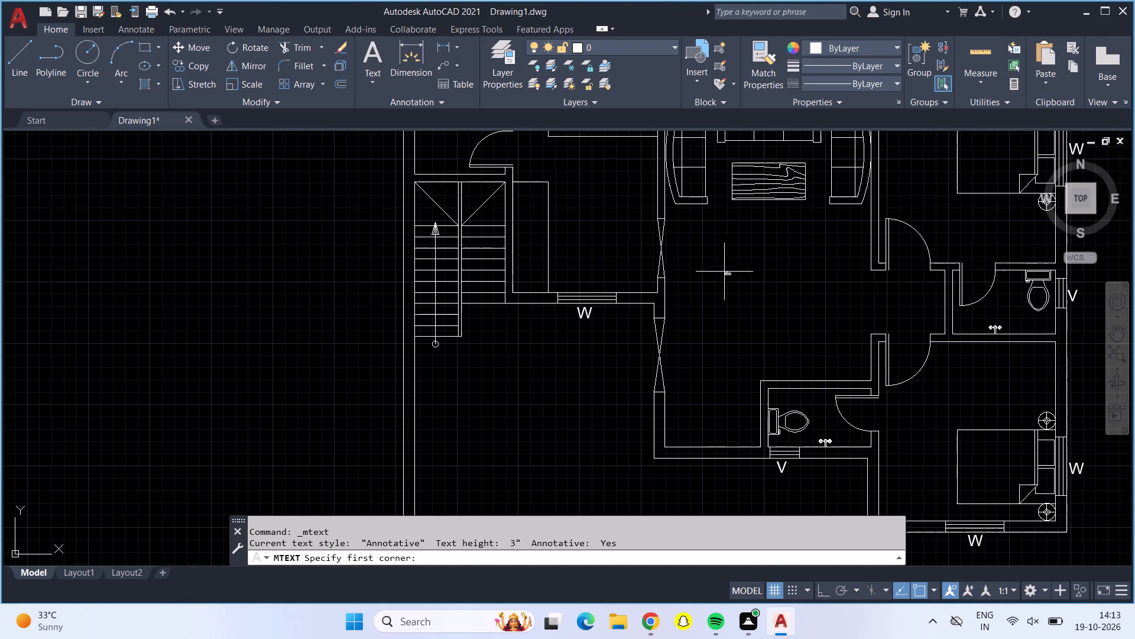
scroll(695, 275, "up", 2)
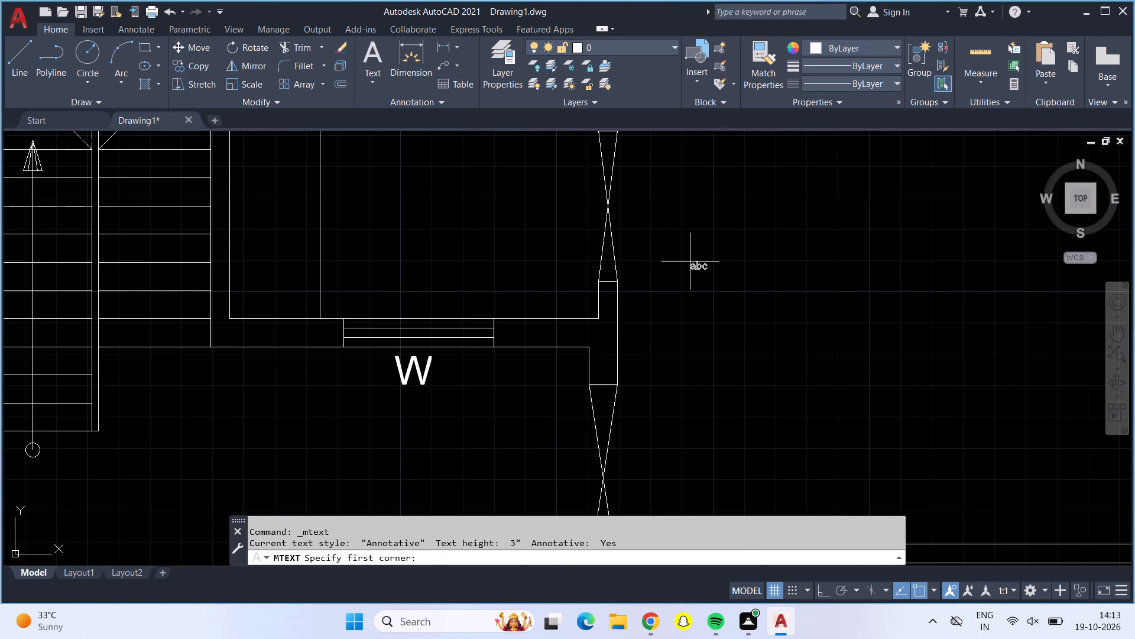
left_click(690, 262)
scroll(1032, 350, "down", 2)
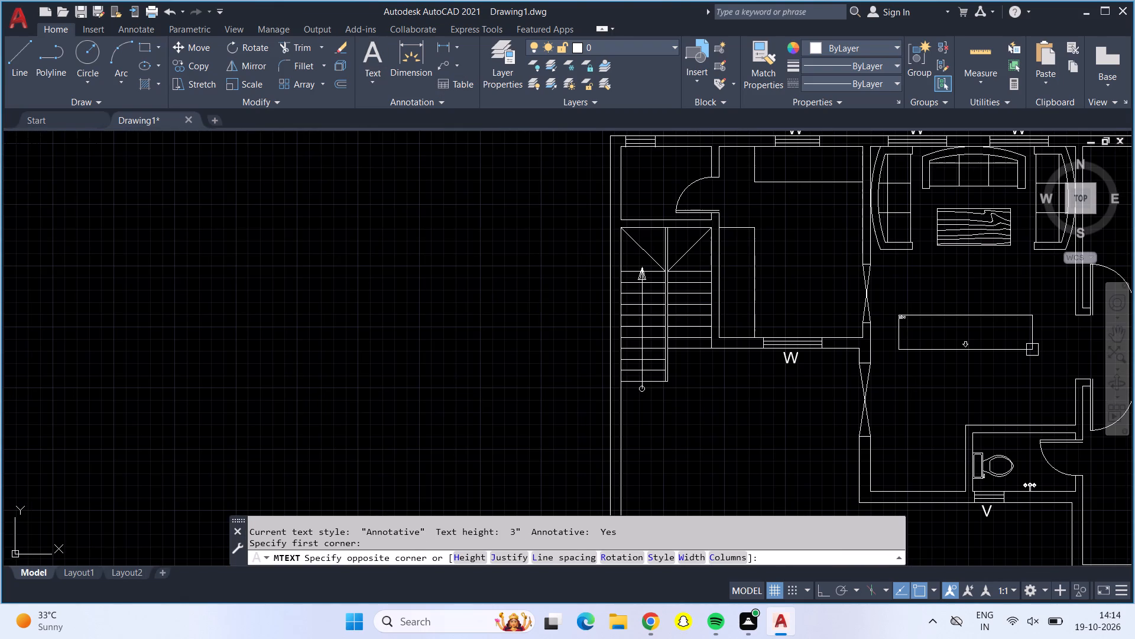
left_click(1058, 359)
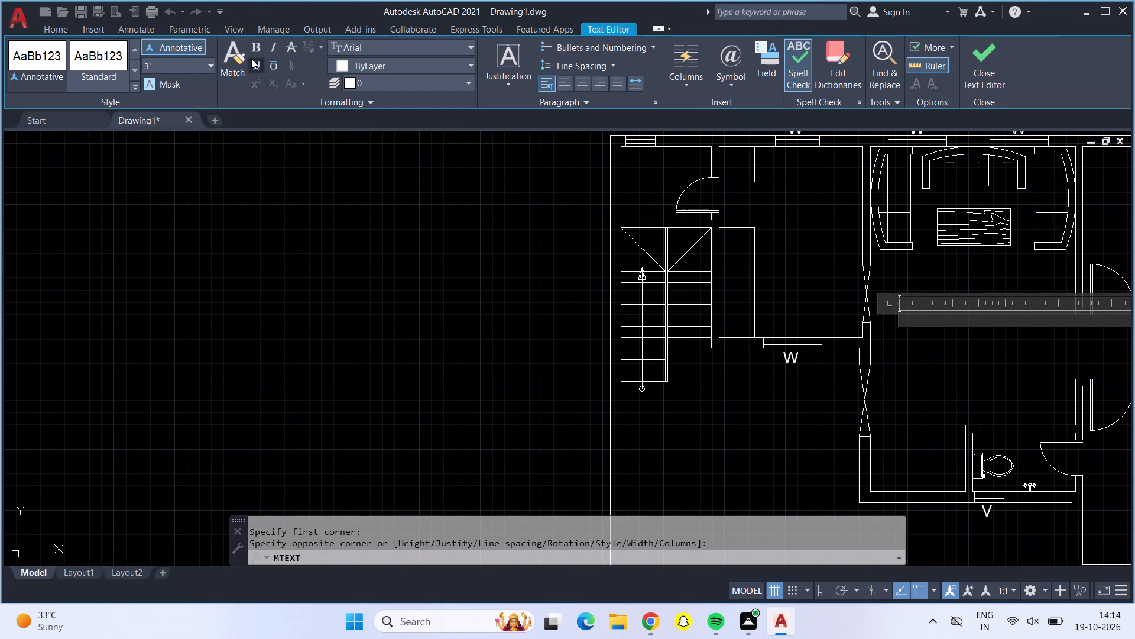
left_click(211, 70)
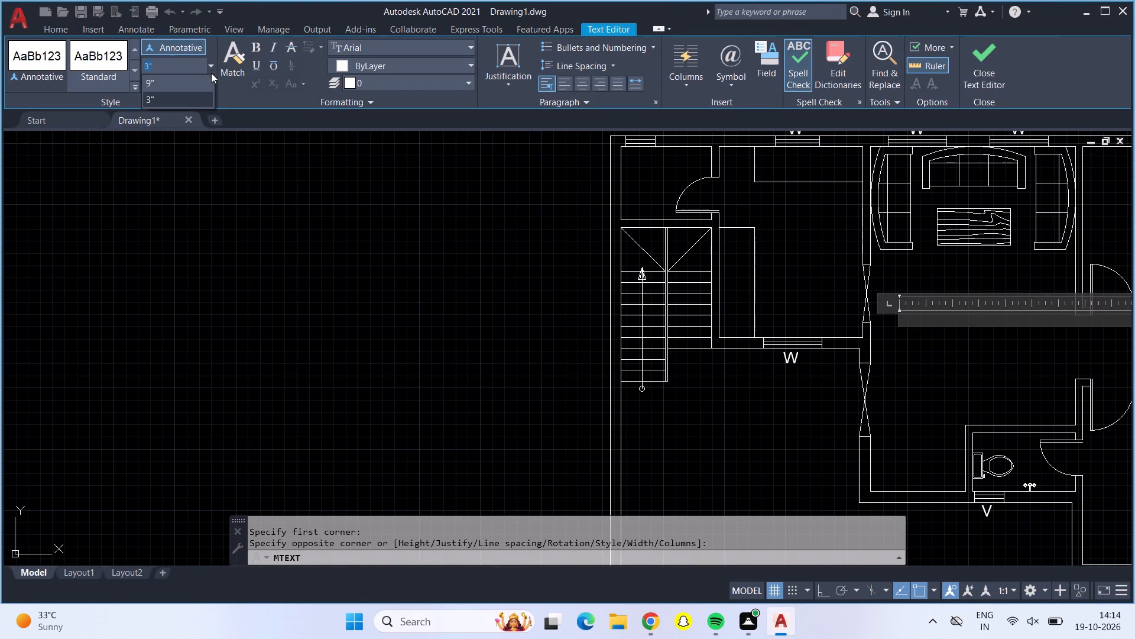
left_click(204, 83)
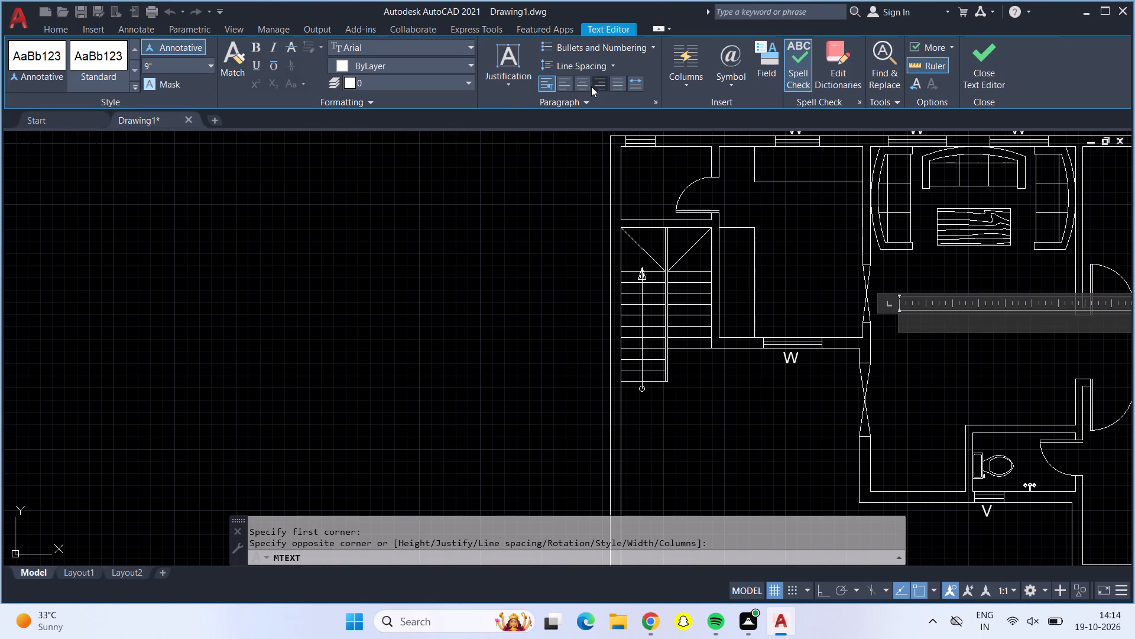
left_click(587, 85)
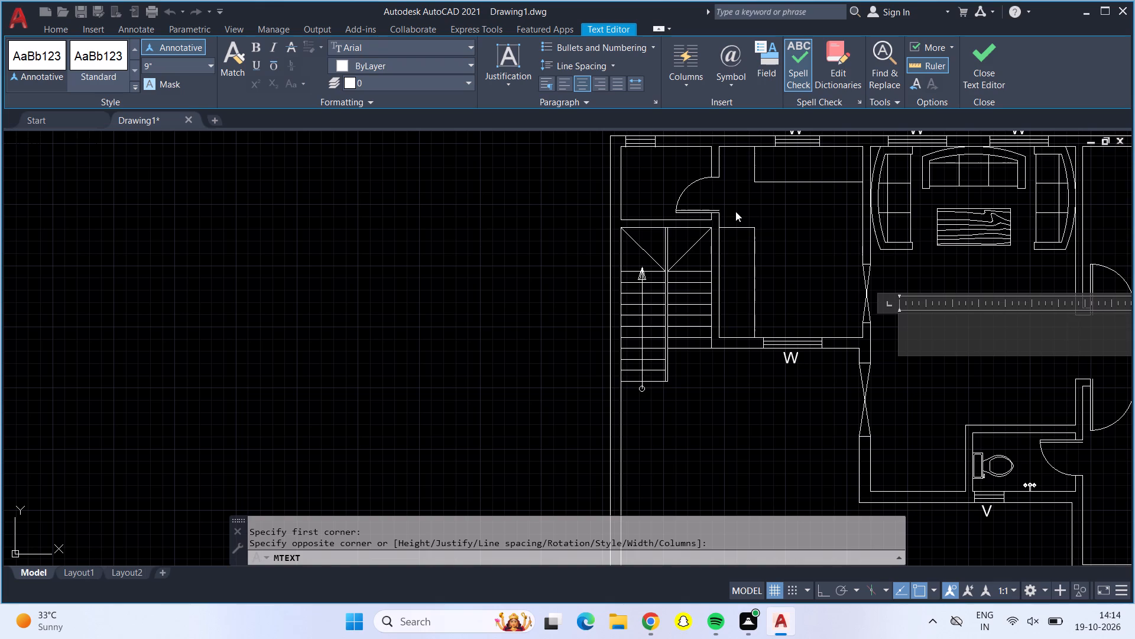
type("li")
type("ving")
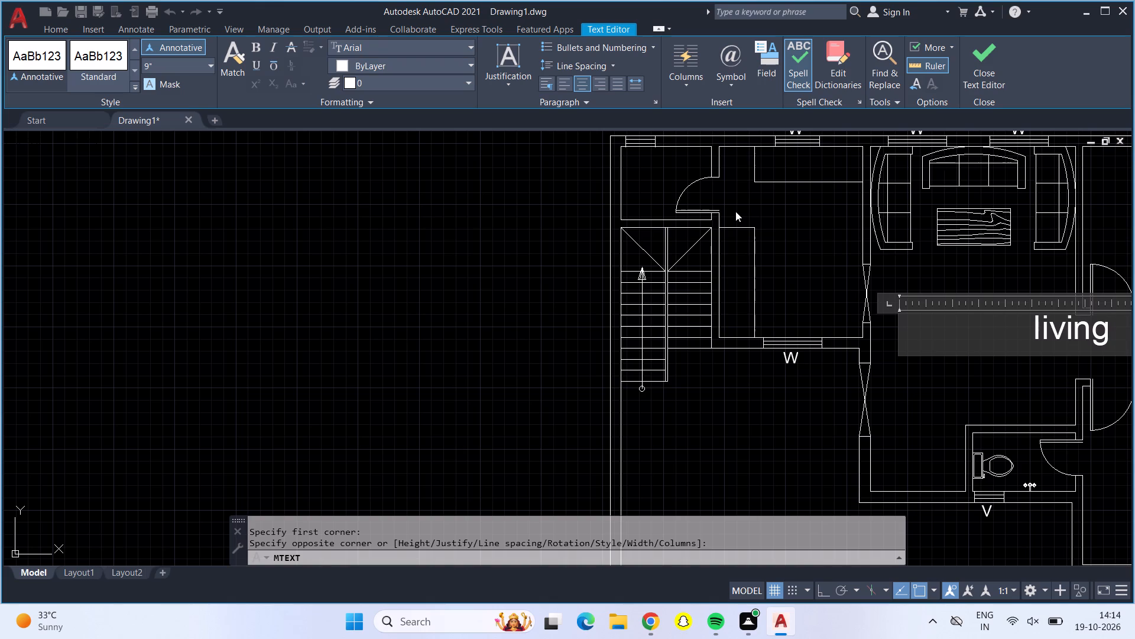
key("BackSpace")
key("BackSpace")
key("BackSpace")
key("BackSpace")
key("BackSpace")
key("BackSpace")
Enter the living area label as LIVING HALL with 14'0" X 19'0" on a second line.
type("LI")
type("VING")
key("space")
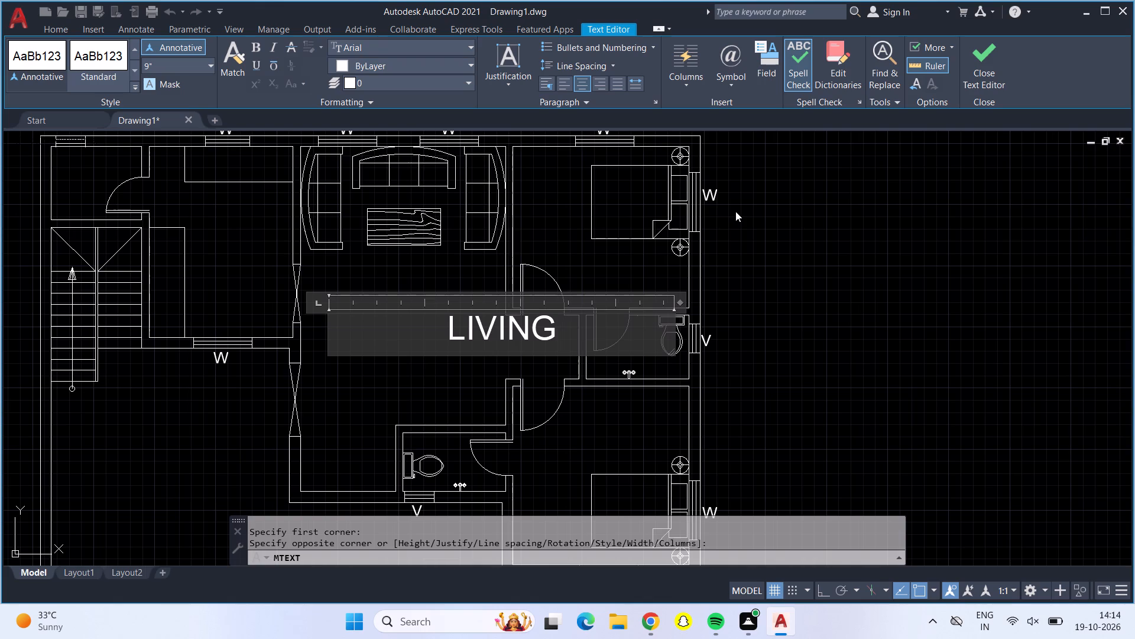
key("shift+h")
type("ALl")
key("shift+BackSpace")
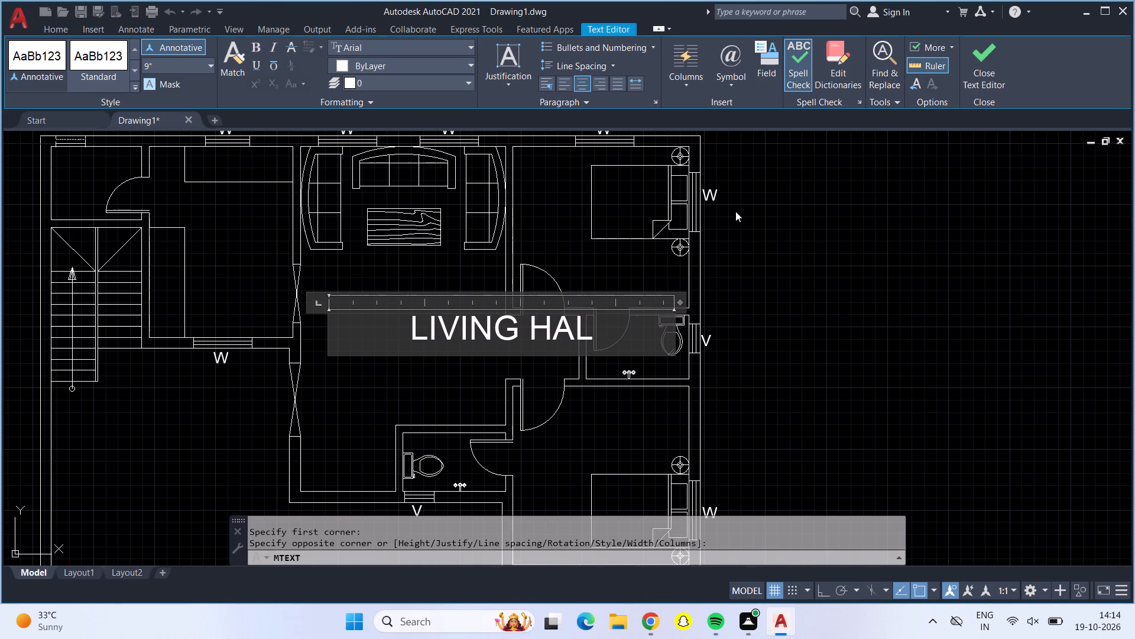
key("shift+l")
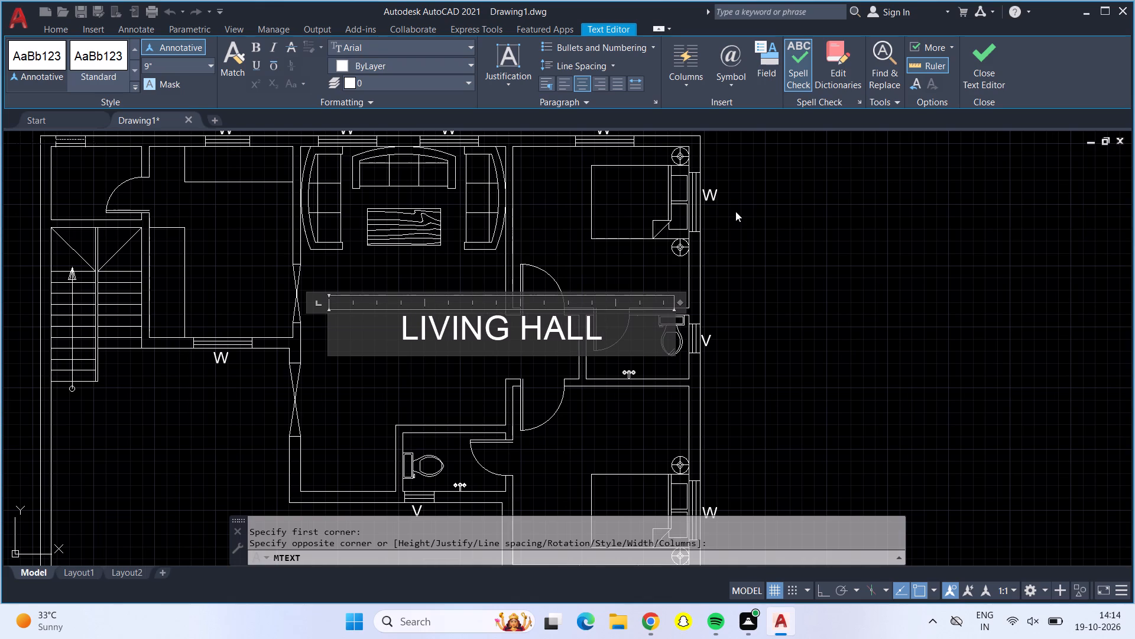
key("Return")
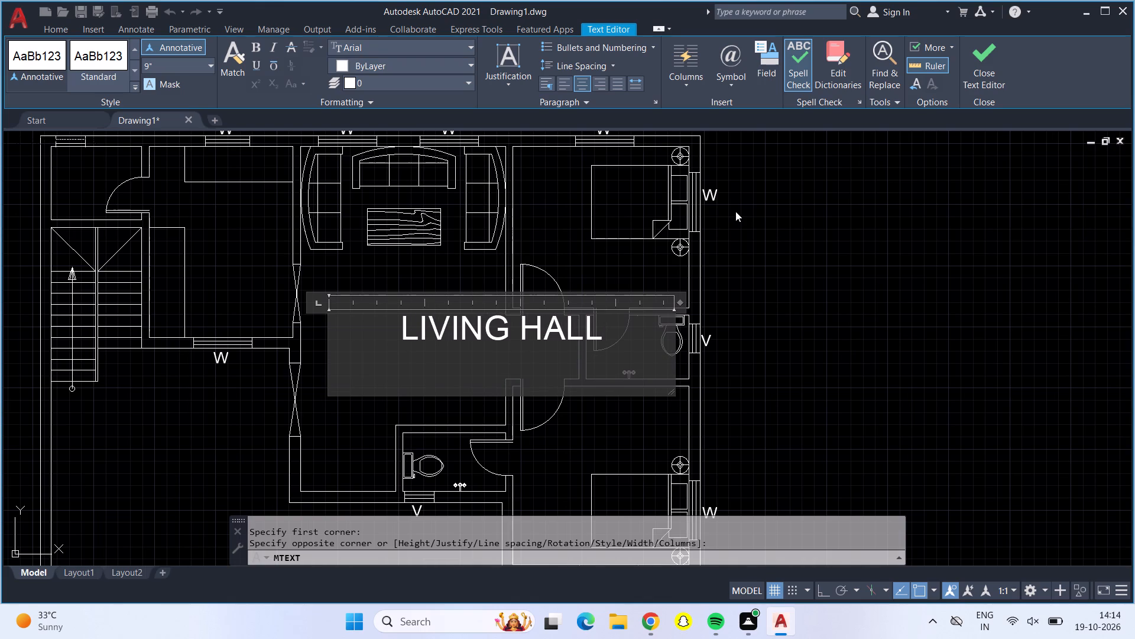
key("1")
type("4'0\"")
key("space")
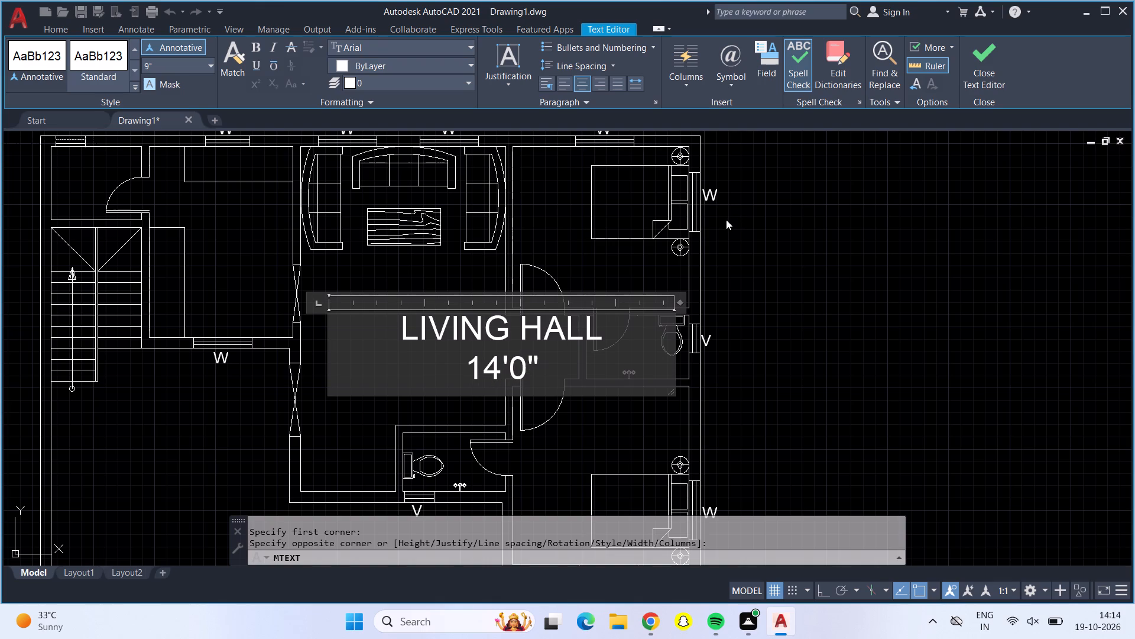
type("X")
key("space")
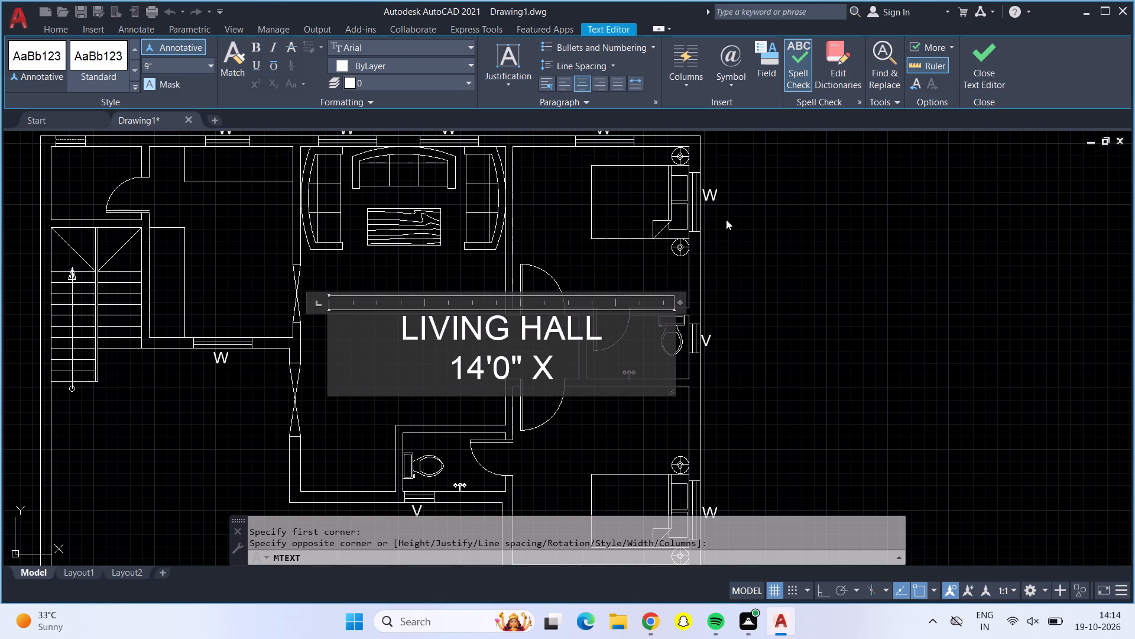
type("19")
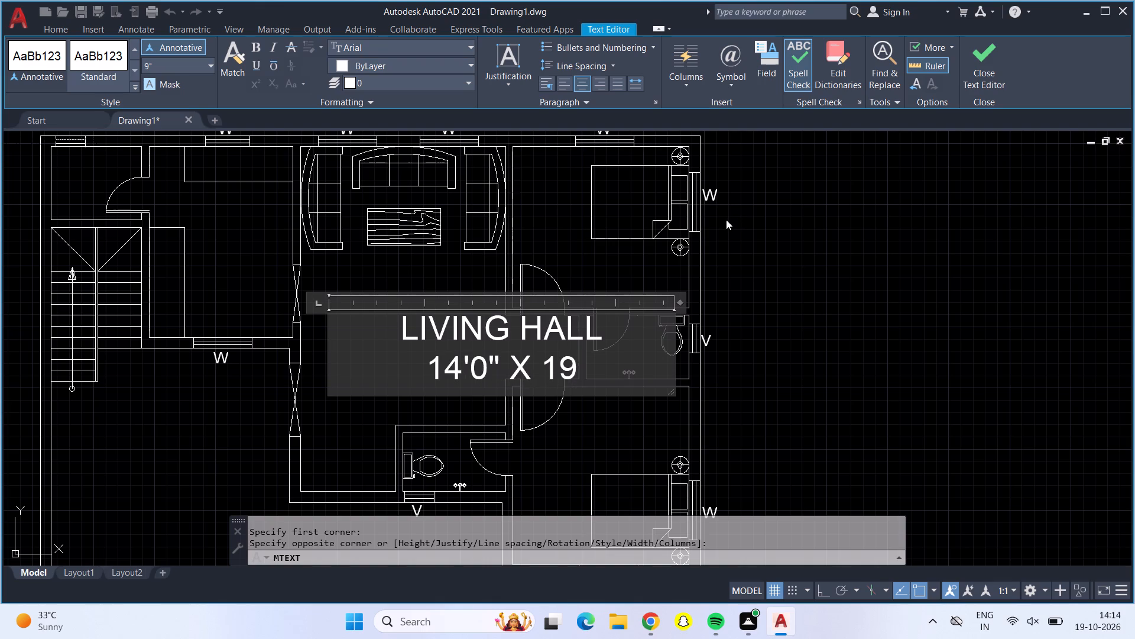
type("'0\"")
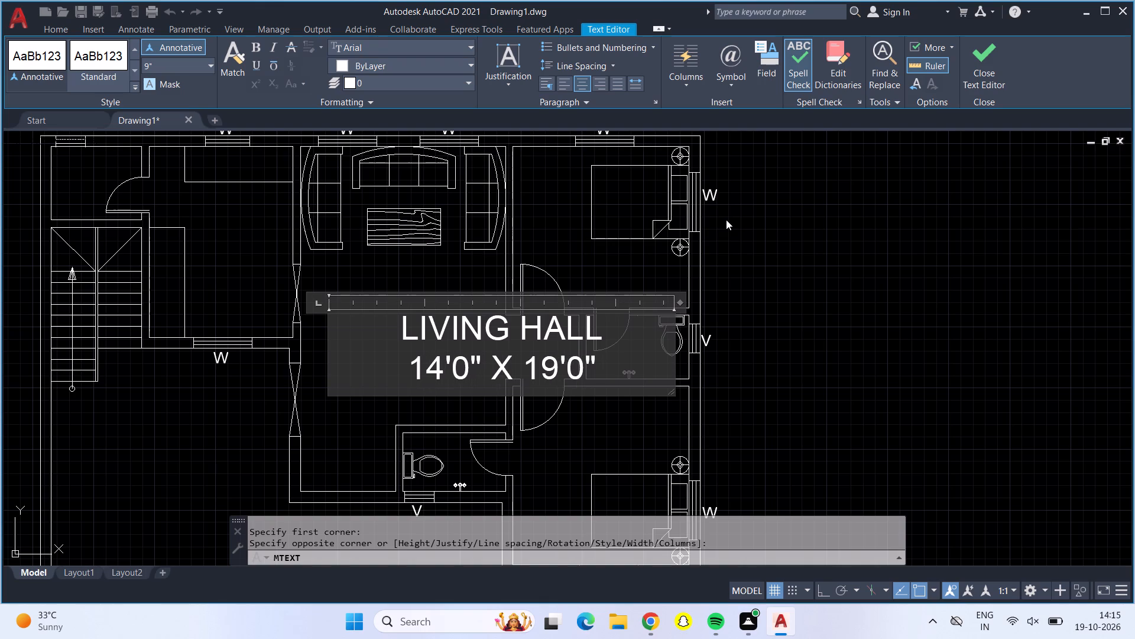
left_click(449, 277)
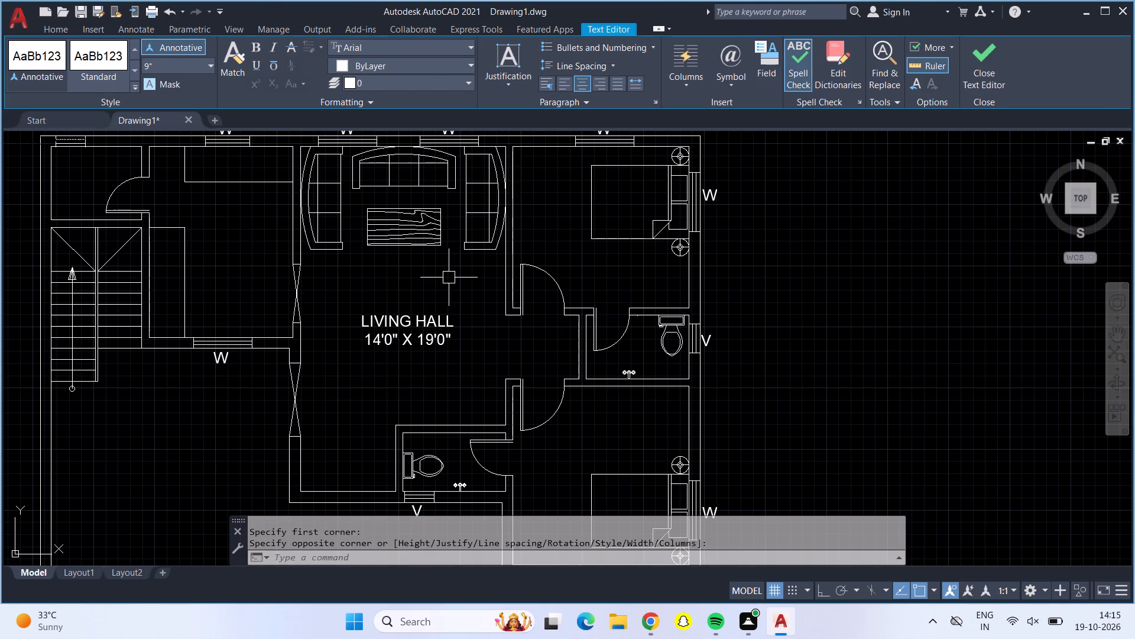
Copy the LIVING HALL label into the upper and lower bedrooms, the room with the counter, and the open area below it.
middle_click_drag(238, 282, 300, 284)
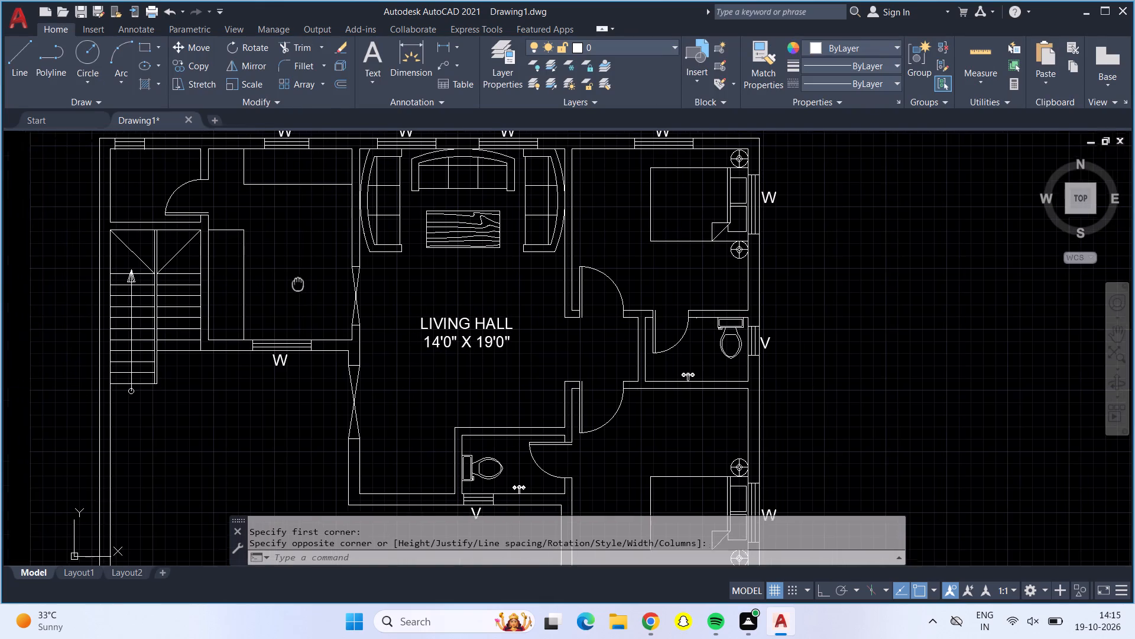
middle_click_drag(300, 284, 310, 287)
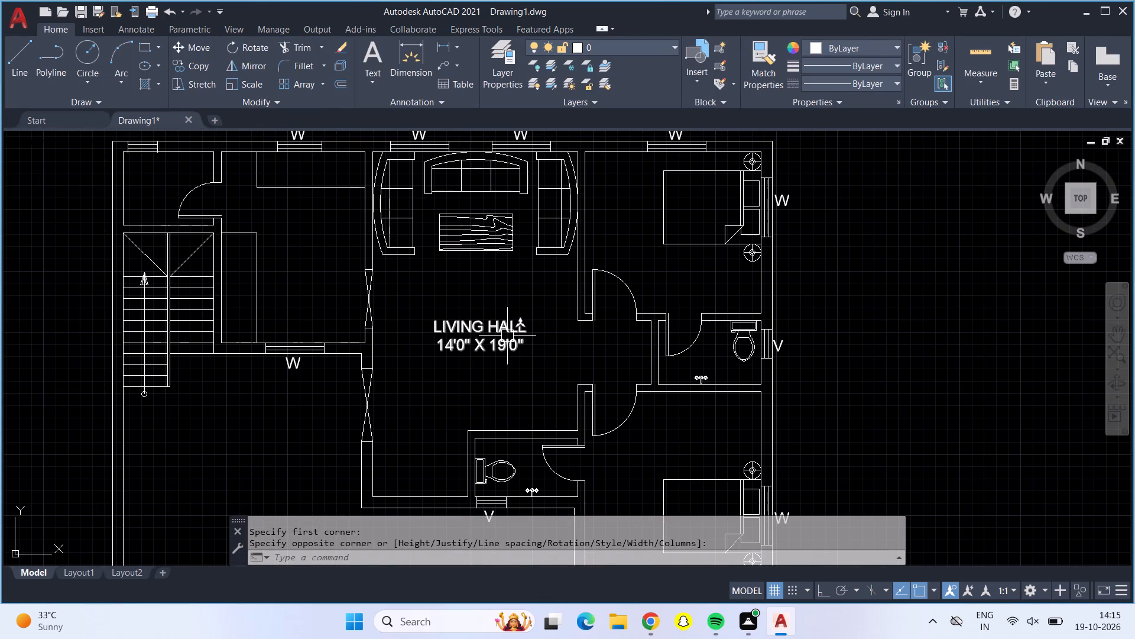
left_click(504, 327)
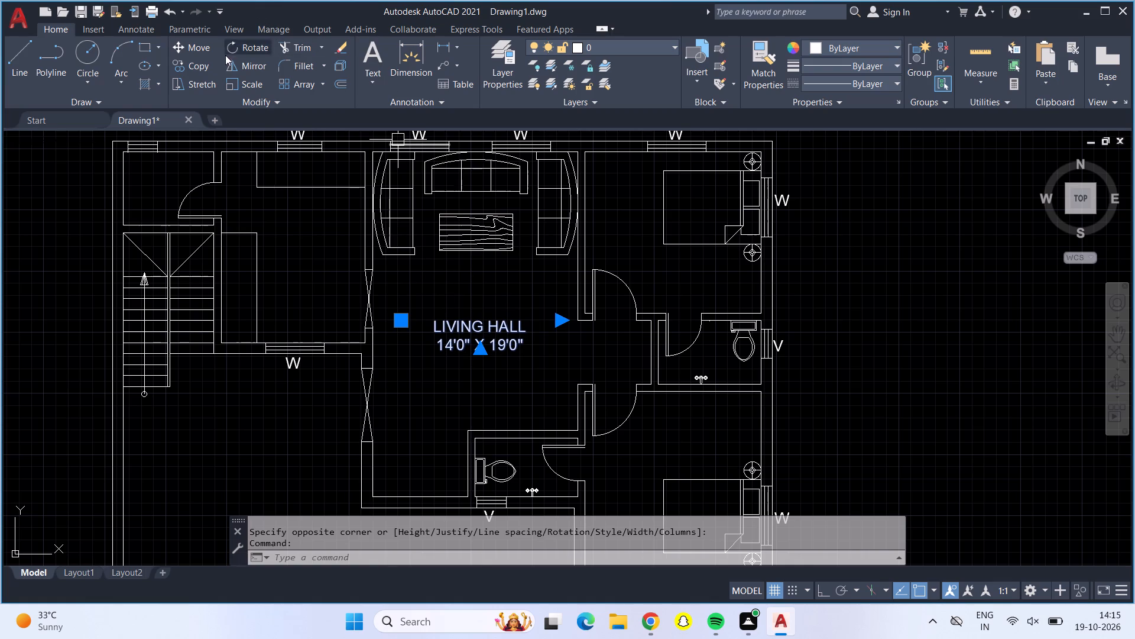
left_click(189, 60)
left_click(479, 349)
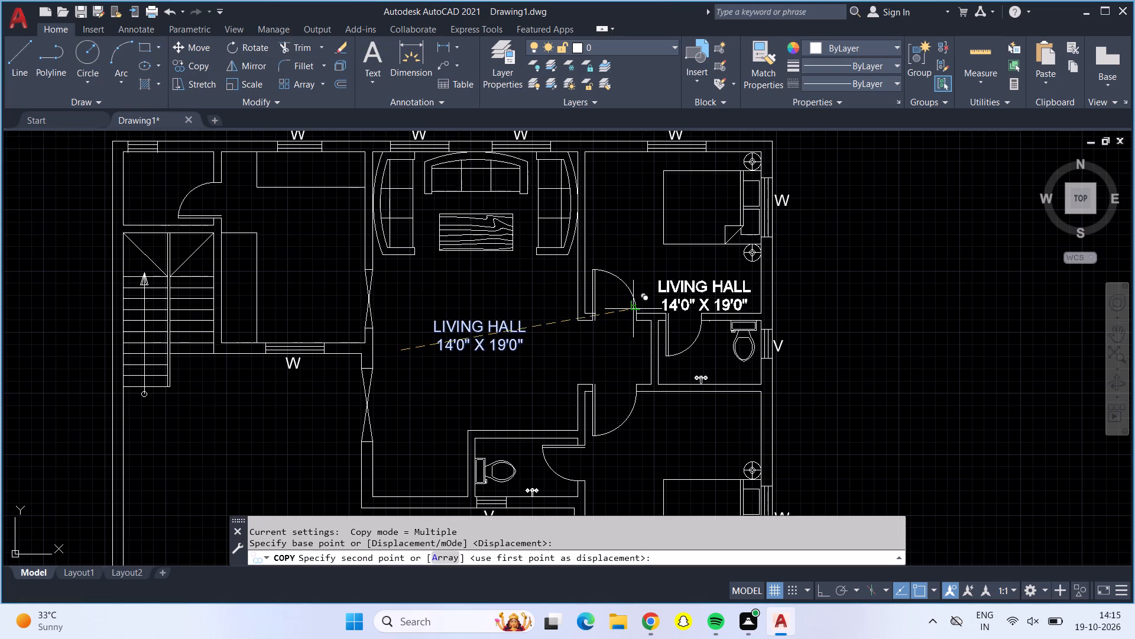
left_click(609, 294)
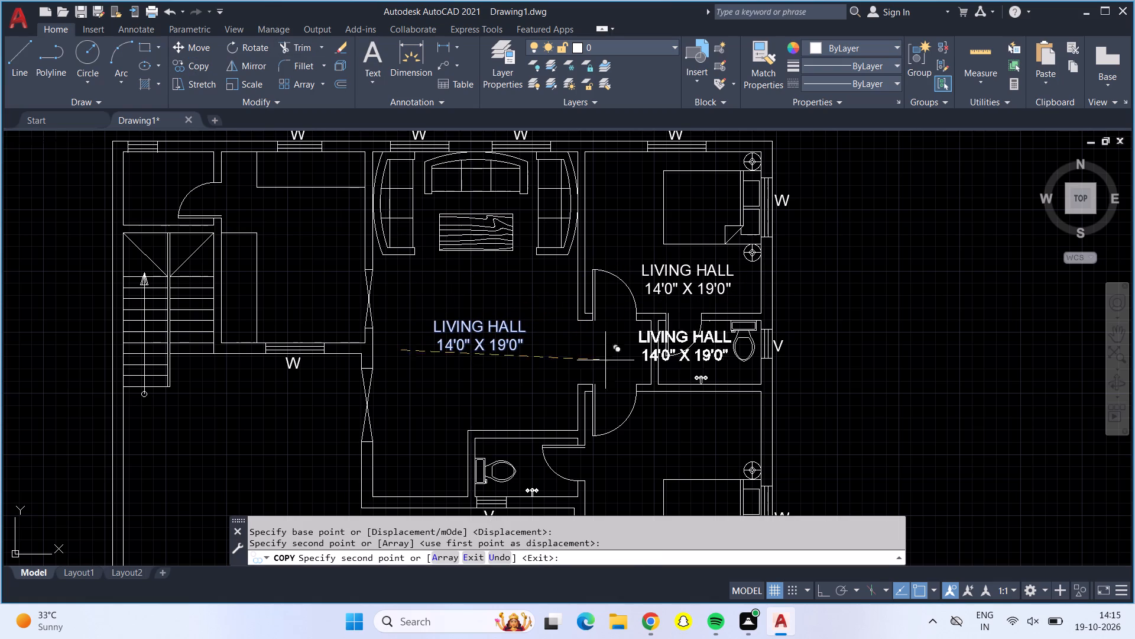
left_click(614, 444)
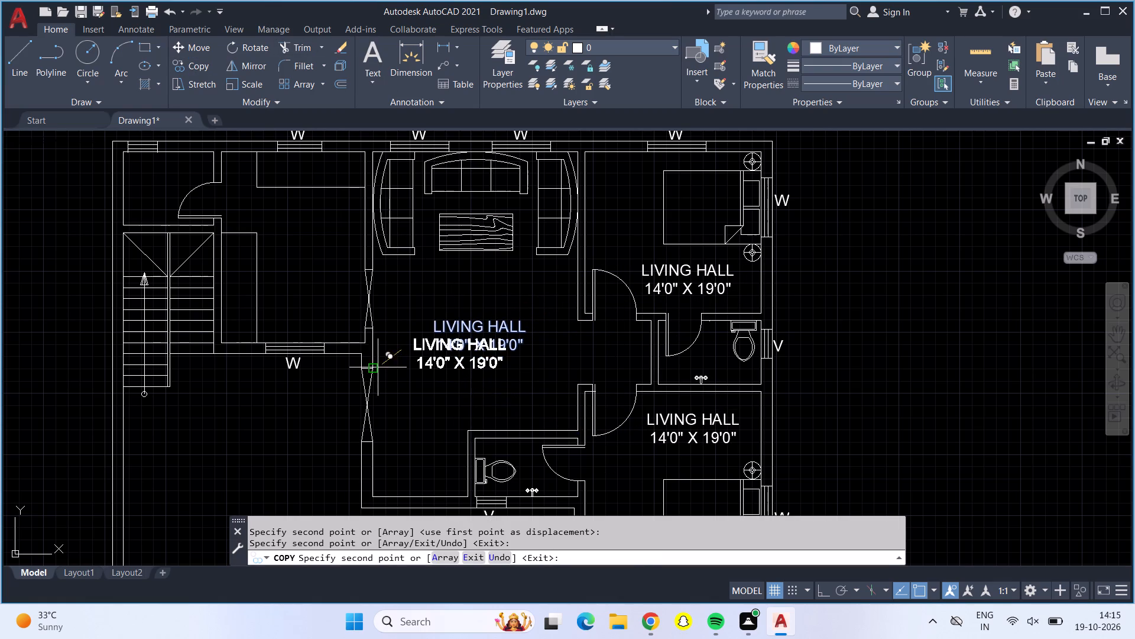
left_click(231, 278)
middle_click_drag(200, 449, 256, 336)
left_click(222, 352)
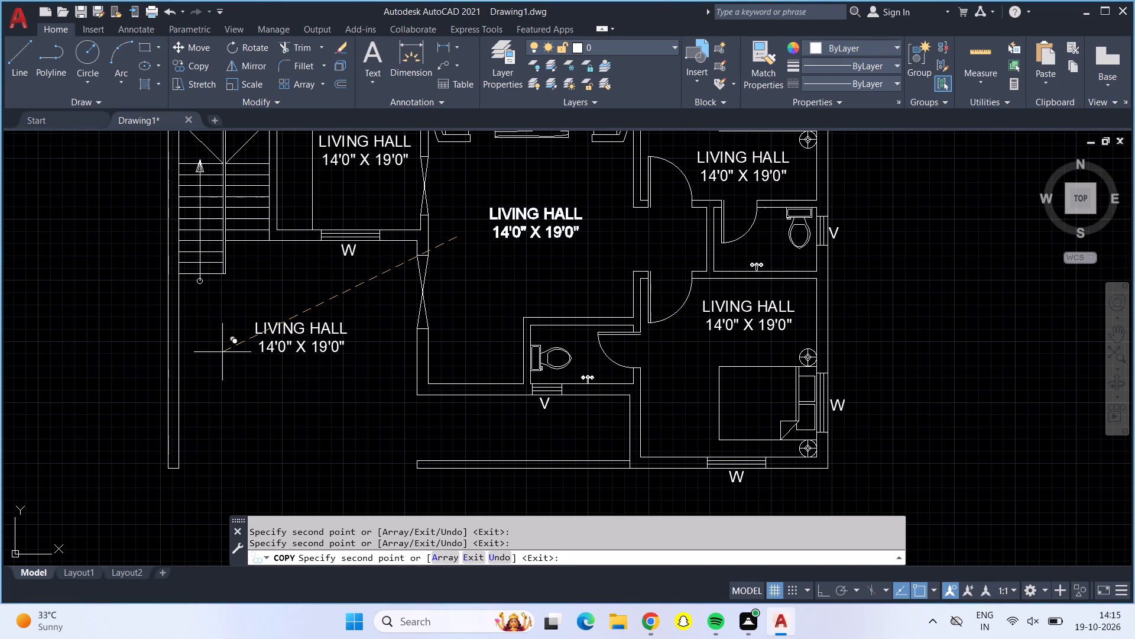
scroll(222, 352, "down", 2)
key("Return")
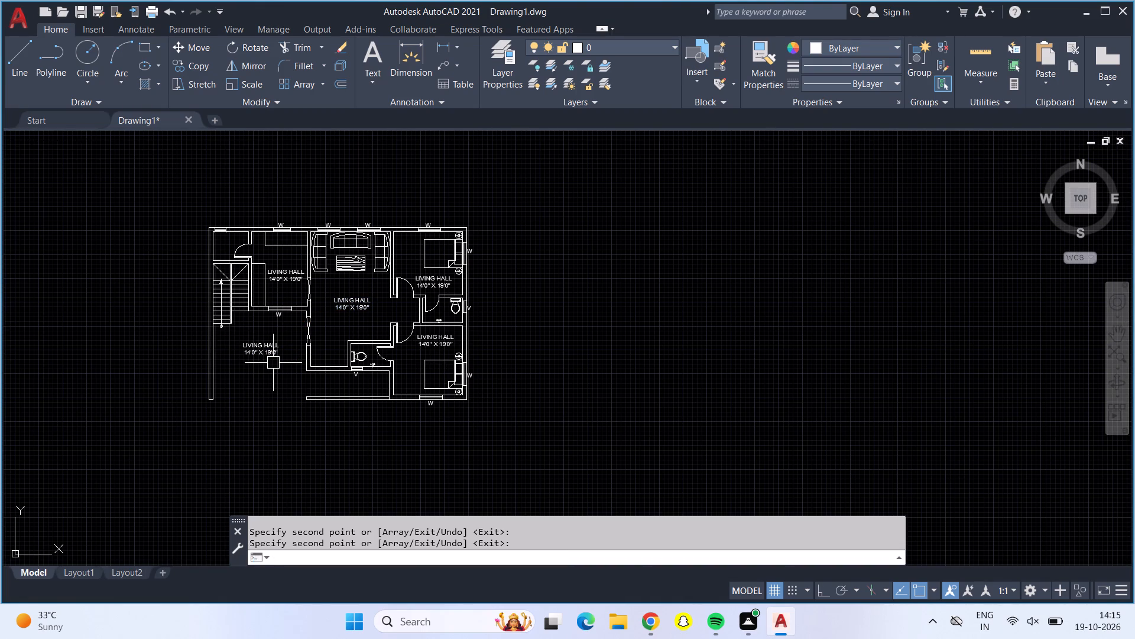
Replace the upper bedroom's copied label with BED ROOM and 12'0" X 11'0" on a second line.
scroll(452, 276, "up", 1)
scroll(452, 276, "down", 1)
scroll(452, 276, "up", 1)
scroll(452, 276, "down", 1)
scroll(447, 276, "up", 1)
scroll(446, 276, "down", 1)
scroll(445, 277, "up", 3)
double_click(440, 279)
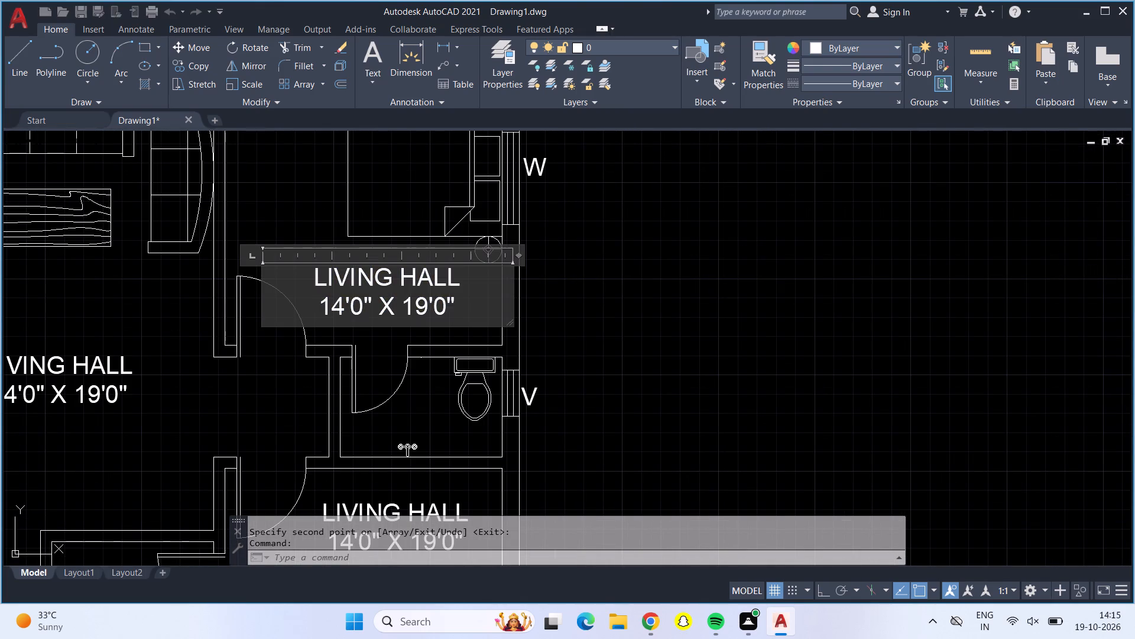
left_click(449, 308)
left_click(456, 312)
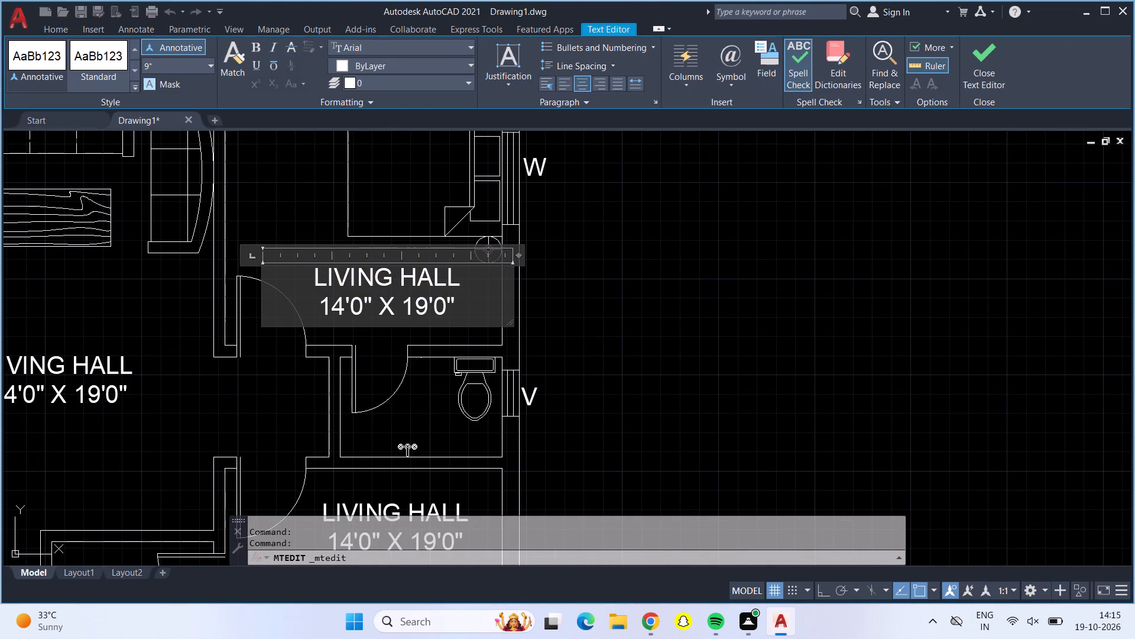
key("BackSpace")
key("BackSpace")
key("BackSpace")
key("BackSpace")
key("BackSpace")
key("BackSpace")
key("BackSpace")
key("BackSpace")
key("BackSpace")
key("BackSpace")
key("BackSpace")
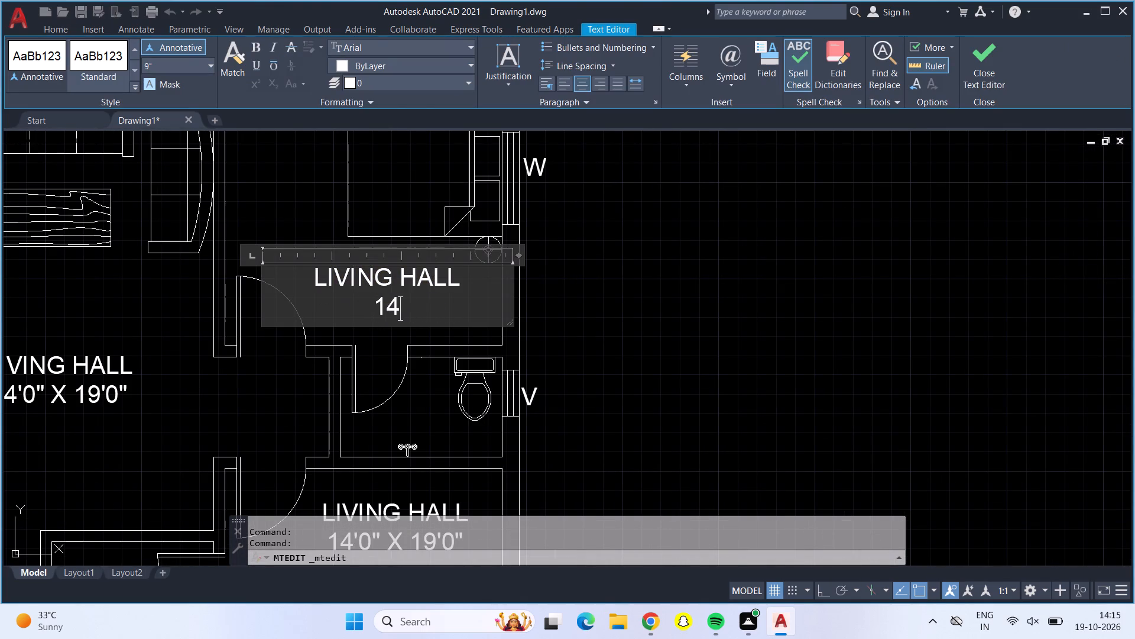
key("BackSpace")
key("BackSpace")
key("BackSpace")
key("BackSpace")
key("BackSpace")
key("BackSpace")
key("BackSpace")
key("BackSpace")
key("BackSpace")
key("BackSpace")
key("BackSpace")
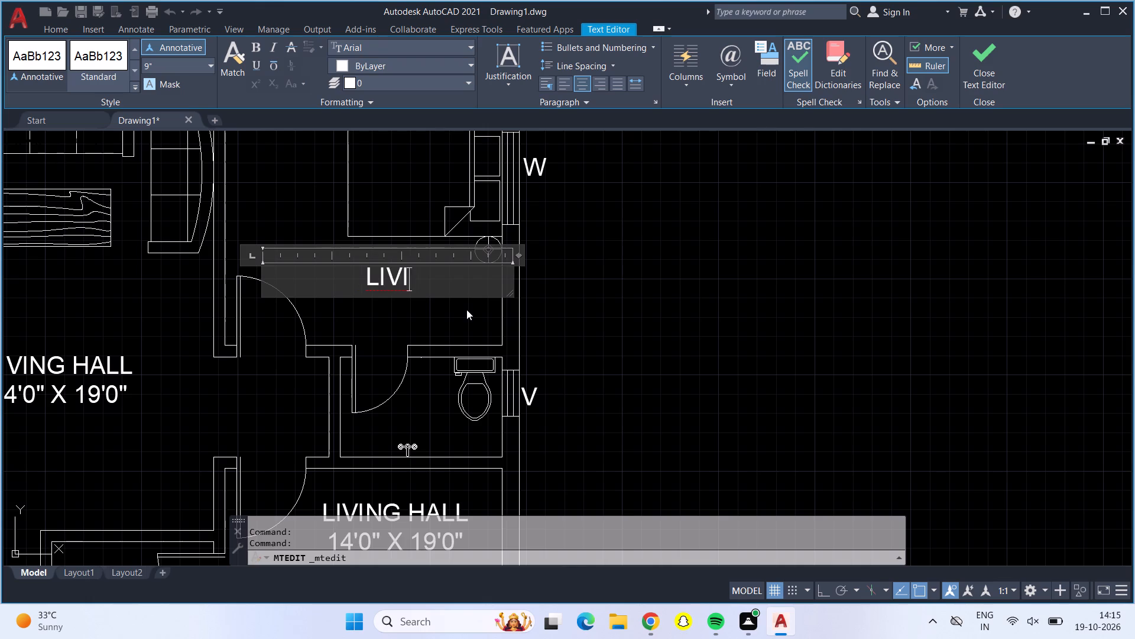
key("BackSpace")
key("BackSpace")
key("BackSpace")
key("BackSpace")
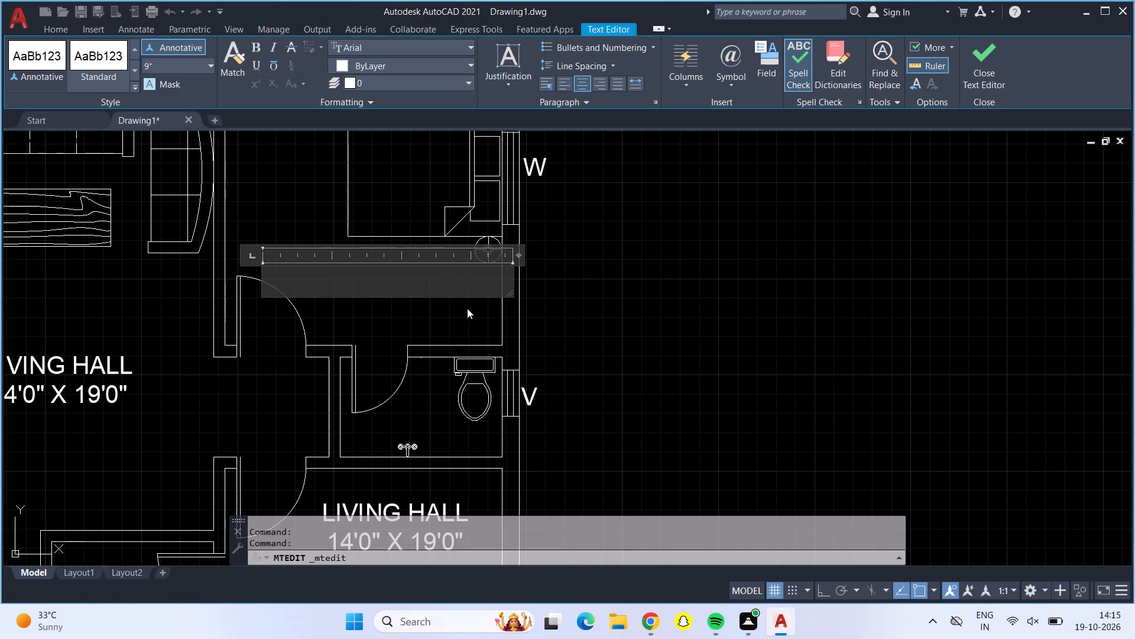
type("BED ROOM")
key("space")
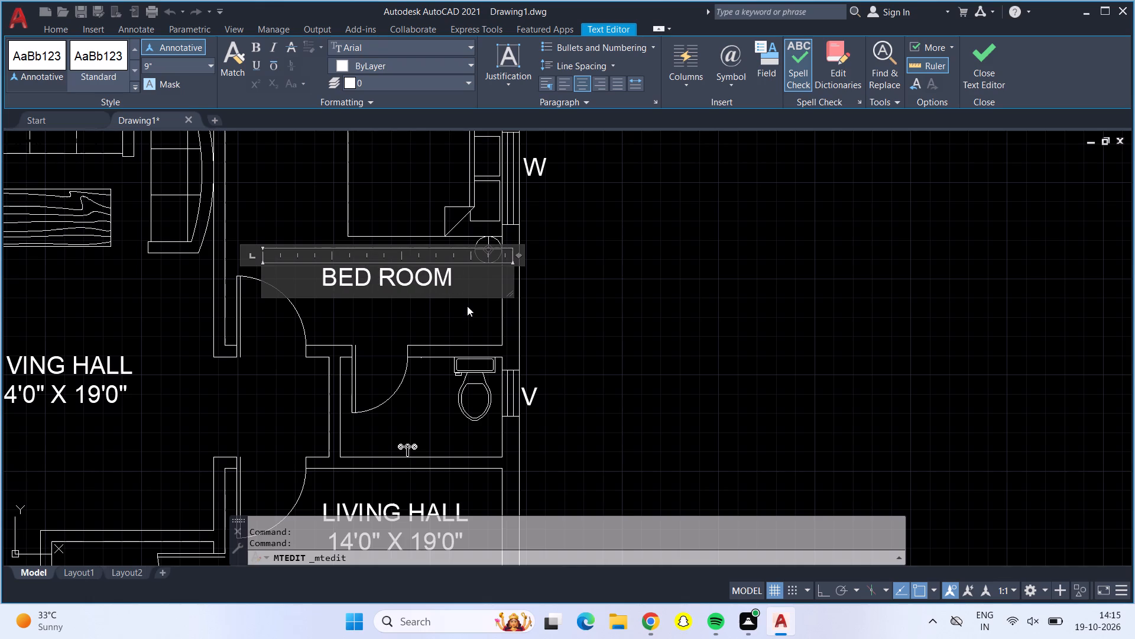
key("shift+Return")
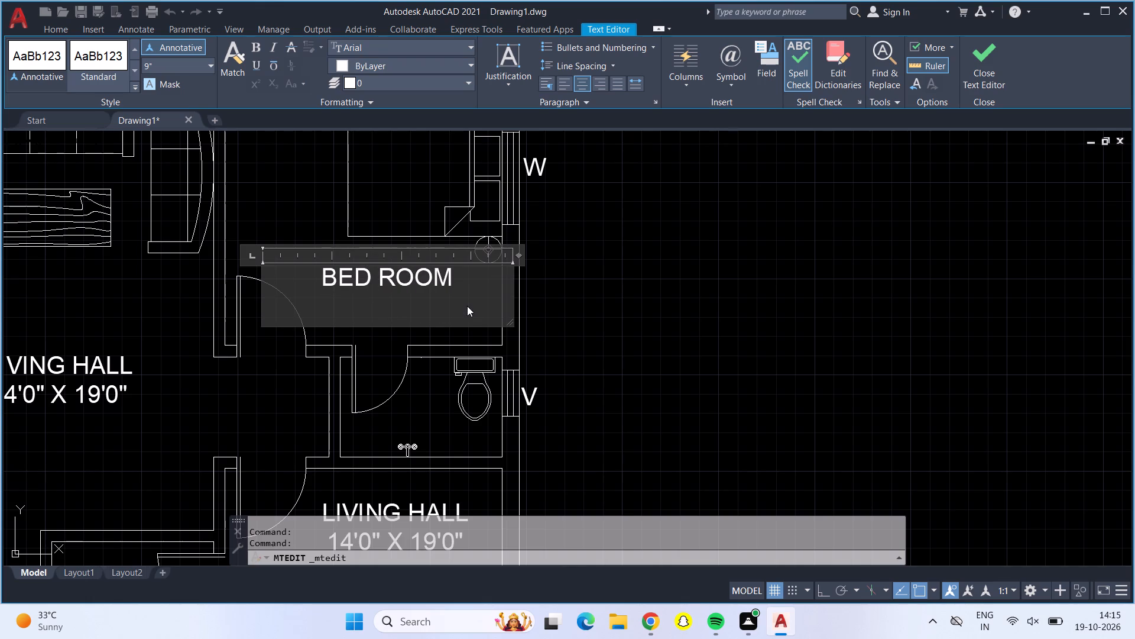
key("1")
key("Down")
key("Down")
key("2")
type("'0\"")
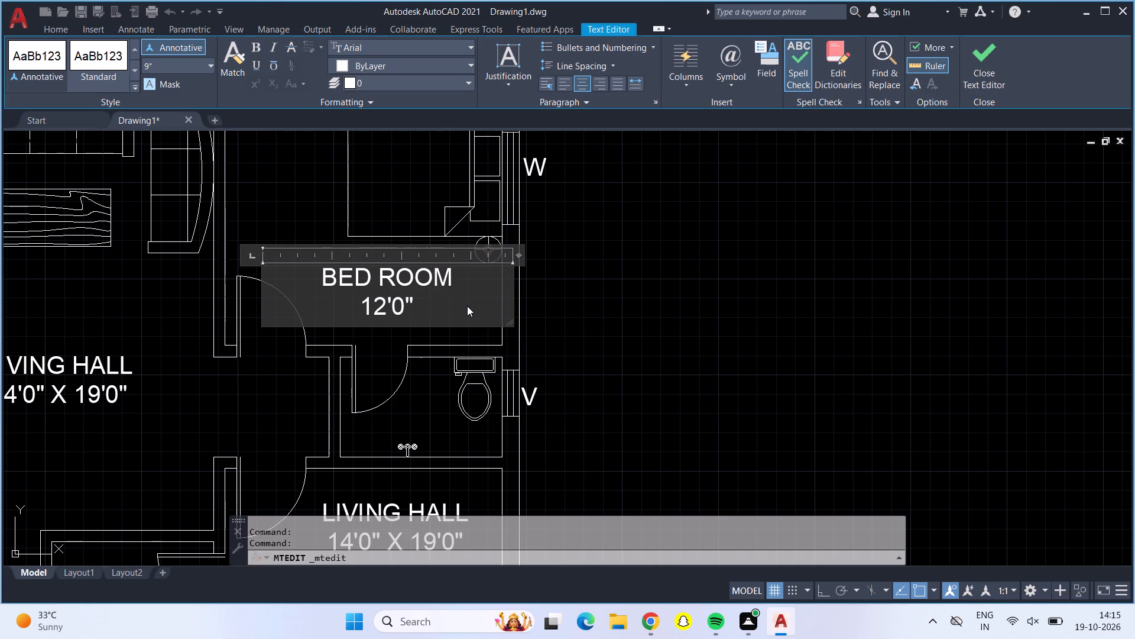
key("space")
type("X")
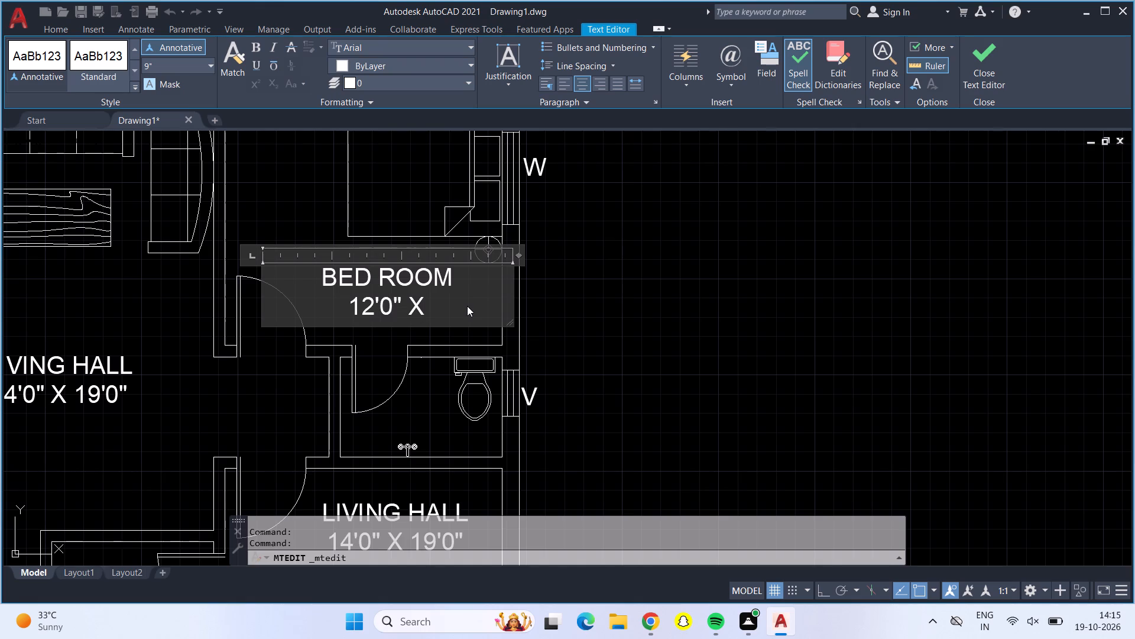
key("space")
type("11'0\"")
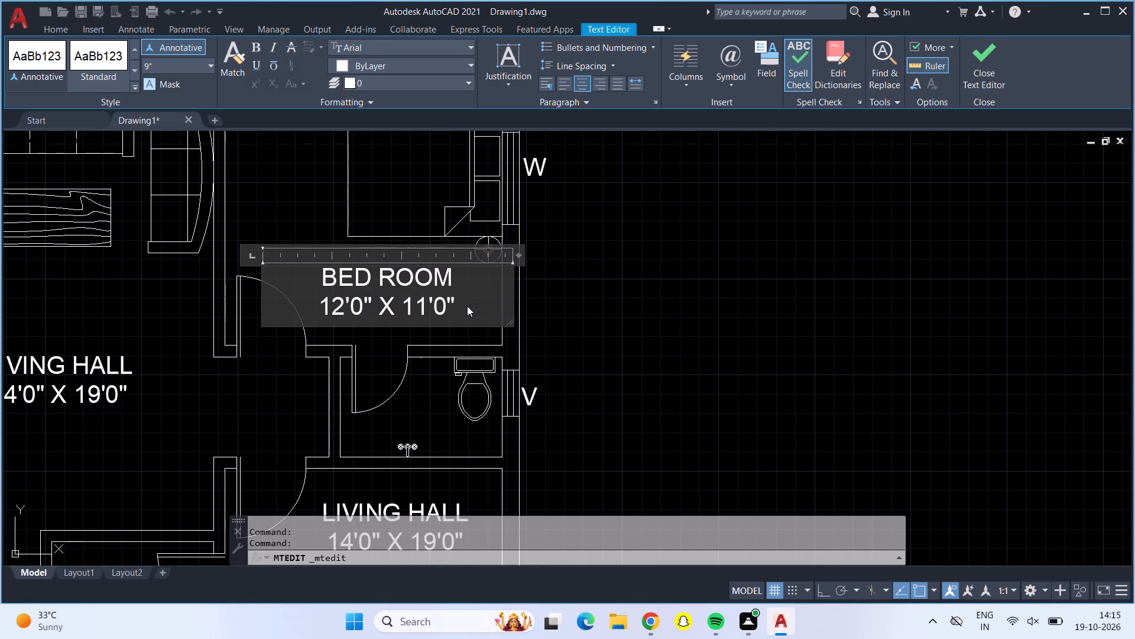
left_click(631, 305)
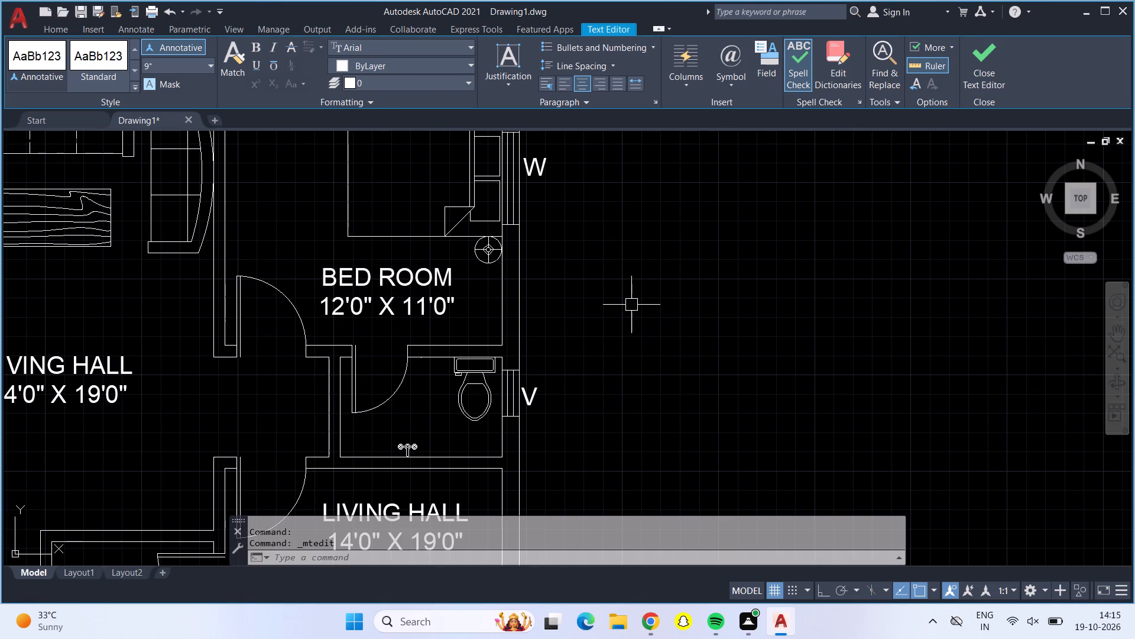
Replace the lower bedroom's copied LIVING HALL label with BED ROOM and 12'0" X 12'0" on a second line.
middle_click_drag(430, 422, 467, 213)
double_click(466, 304)
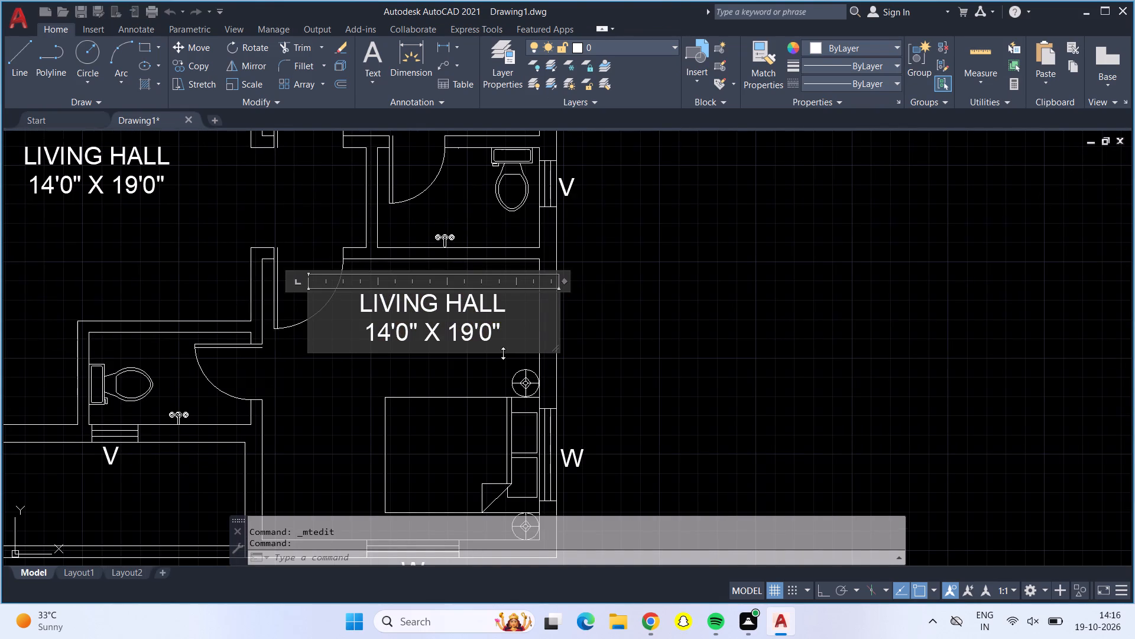
left_click(506, 332)
key("BackSpace")
key("BackSpace")
key("BackSpace")
key("BackSpace")
key("BackSpace")
key("BackSpace")
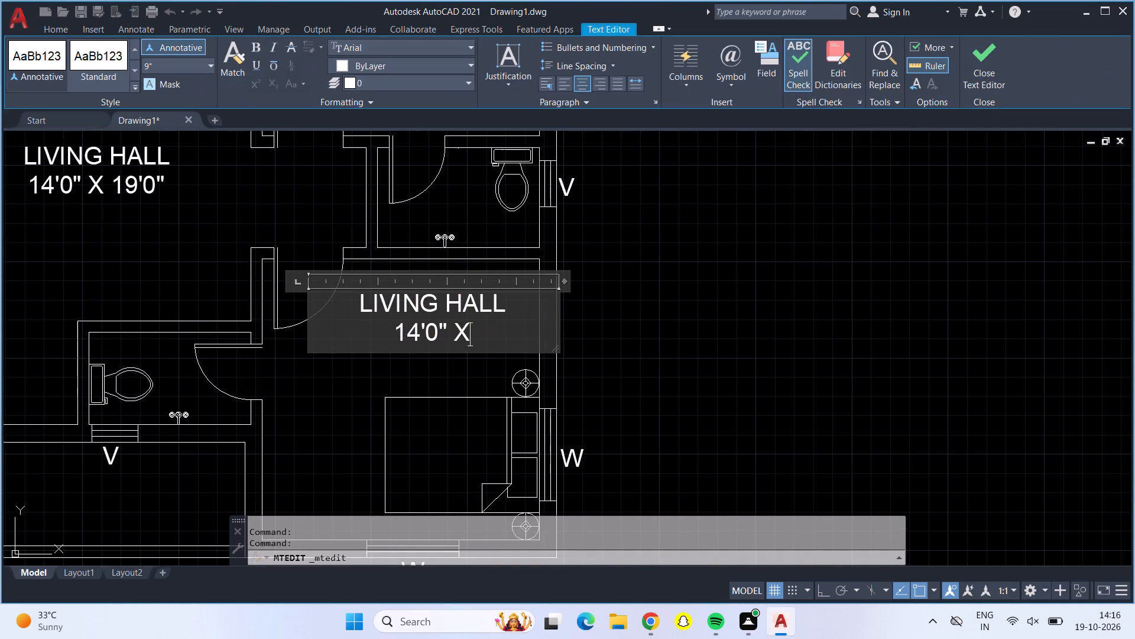
key("BackSpace")
key("BackSpace")
key("BackSpace")
key("BackSpace")
key("BackSpace")
key("BackSpace")
key("BackSpace")
key("BackSpace")
key("BackSpace")
key("BackSpace")
key("BackSpace")
key("BackSpace")
key("BackSpace")
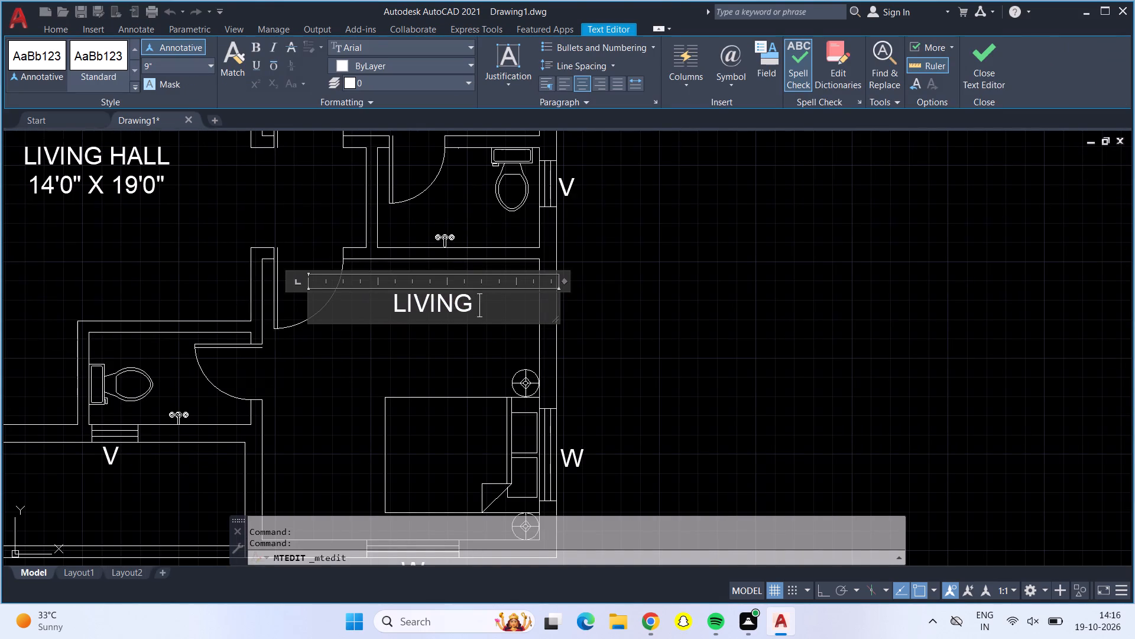
key("BackSpace")
key("BackSpace")
key("BackSpace")
key("BackSpace")
key("BackSpace")
key("BackSpace")
key("BackSpace")
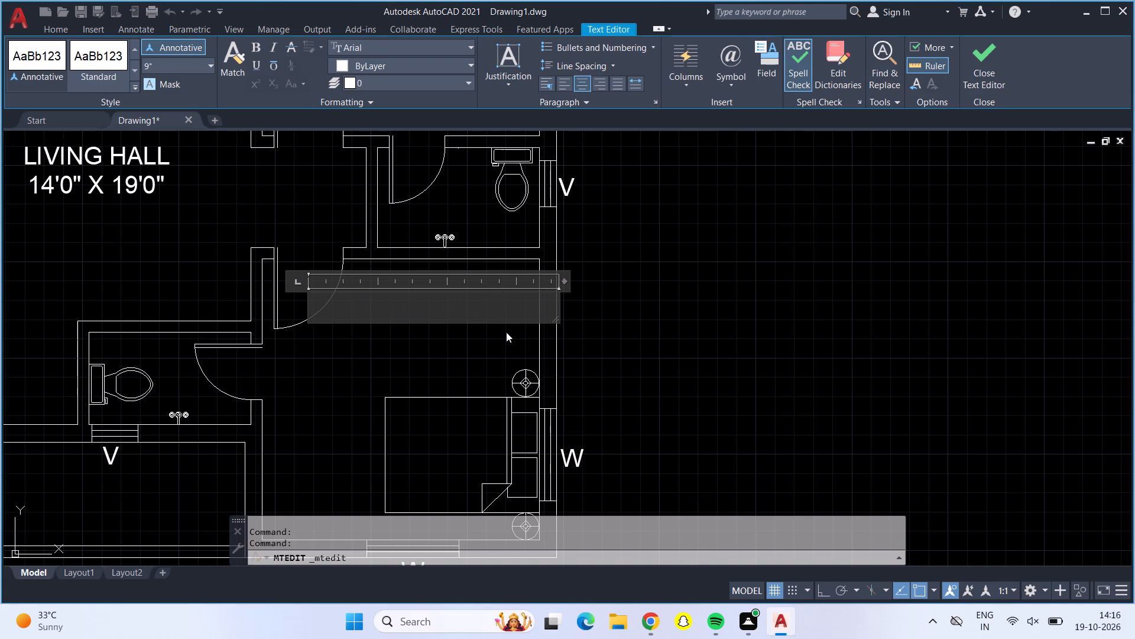
type("BED r")
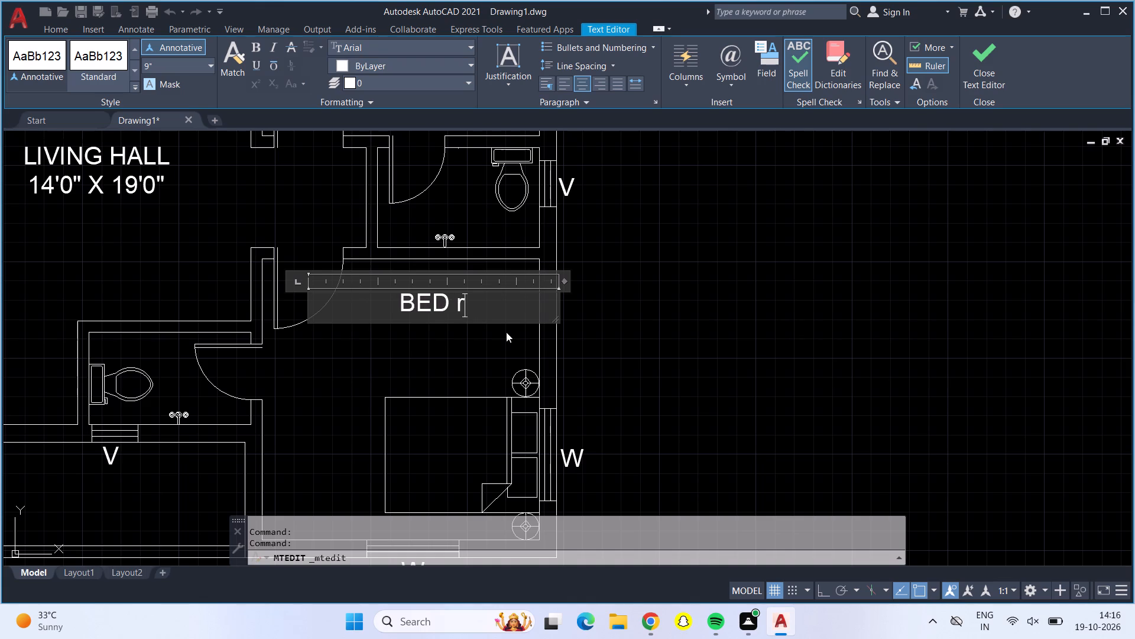
key("BackSpace")
type("ROOM")
key("space")
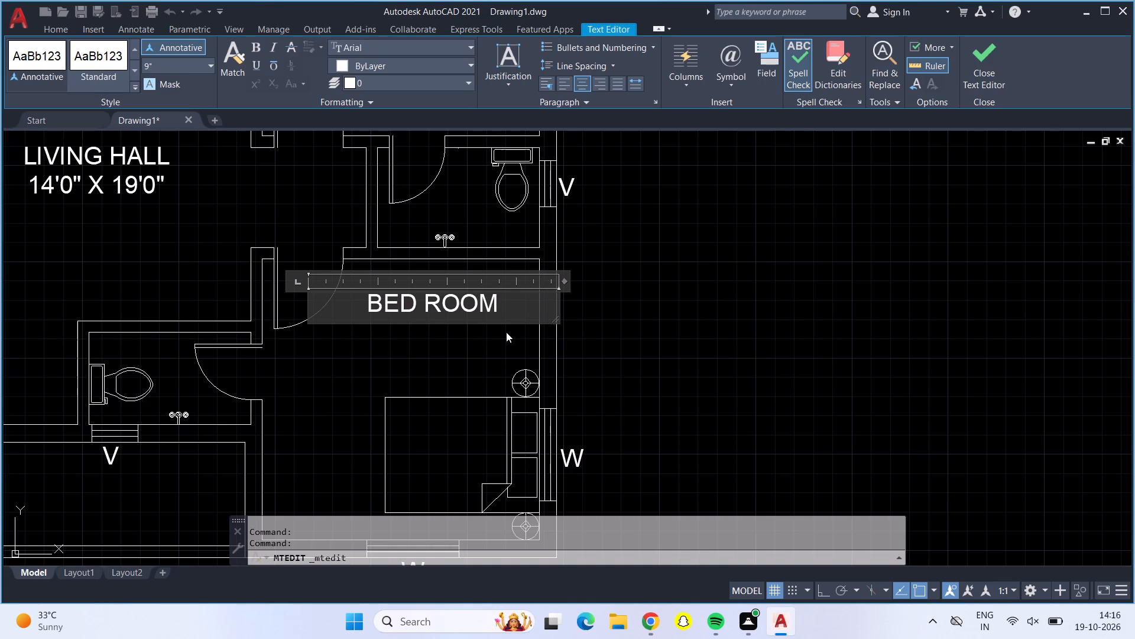
key("shift+Return")
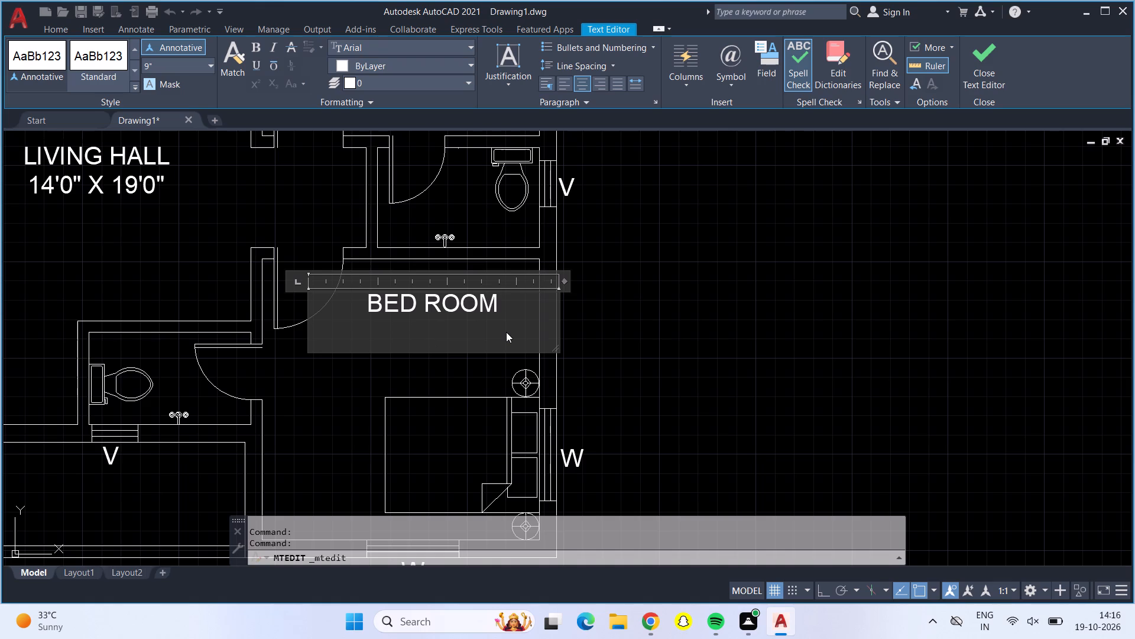
key("End")
key("Down")
key("Insert")
type("\"\"")
key("shift+BackSpace")
key("shift+BackSpace")
key("shift+BackSpace")
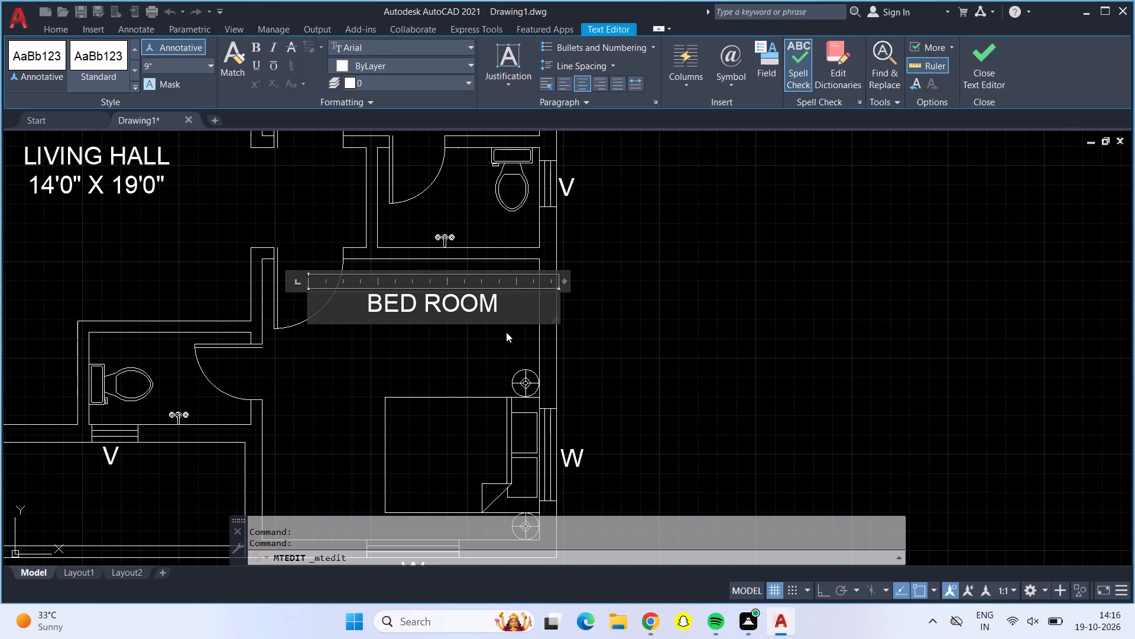
key("Return")
type("12'0")
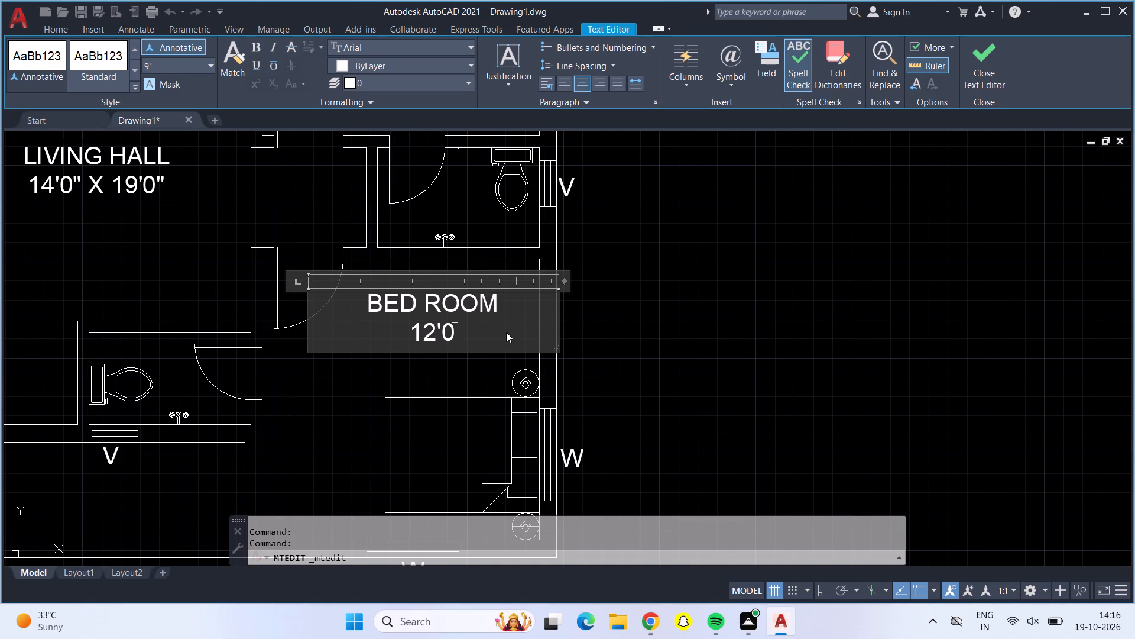
type("\" X")
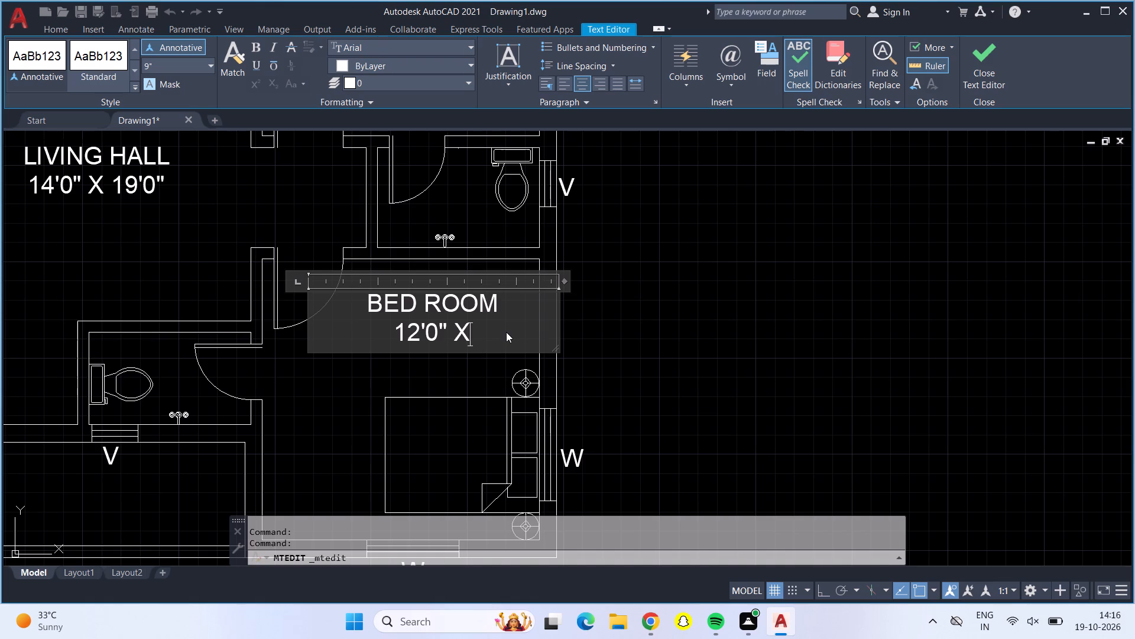
key("space")
type("12'")
type("0\"")
left_click(810, 250)
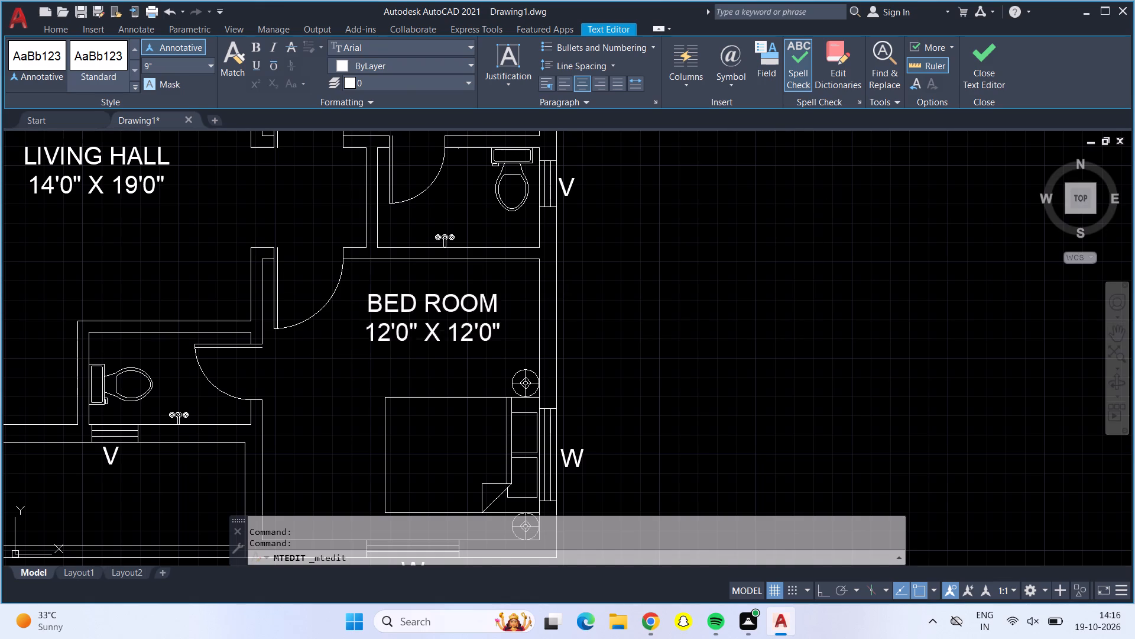
Replace the copied label in the room with the counter with KITCHEN and 10'4" X 13'4" on a second line.
scroll(99, 254, "down", 1)
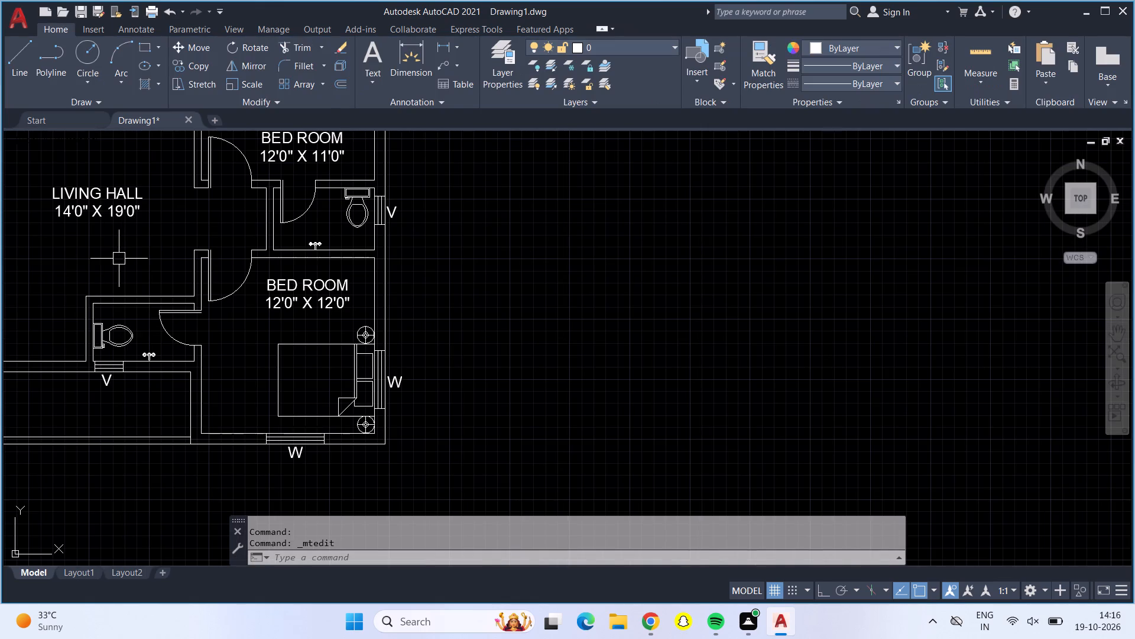
middle_click_drag(124, 259, 502, 360)
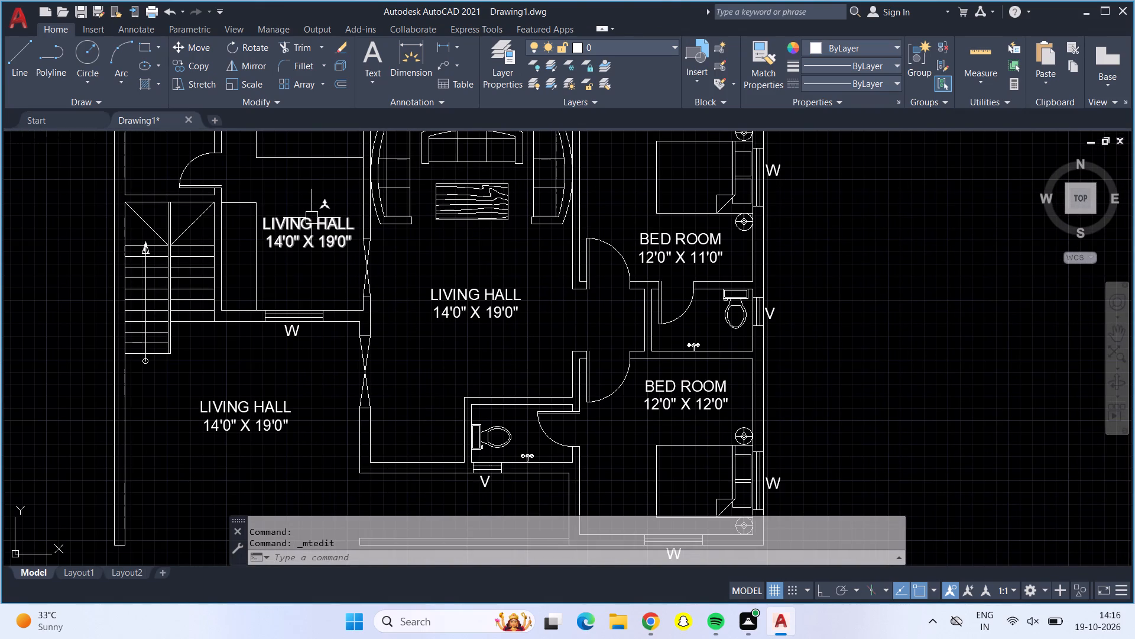
double_click(310, 220)
left_click(354, 242)
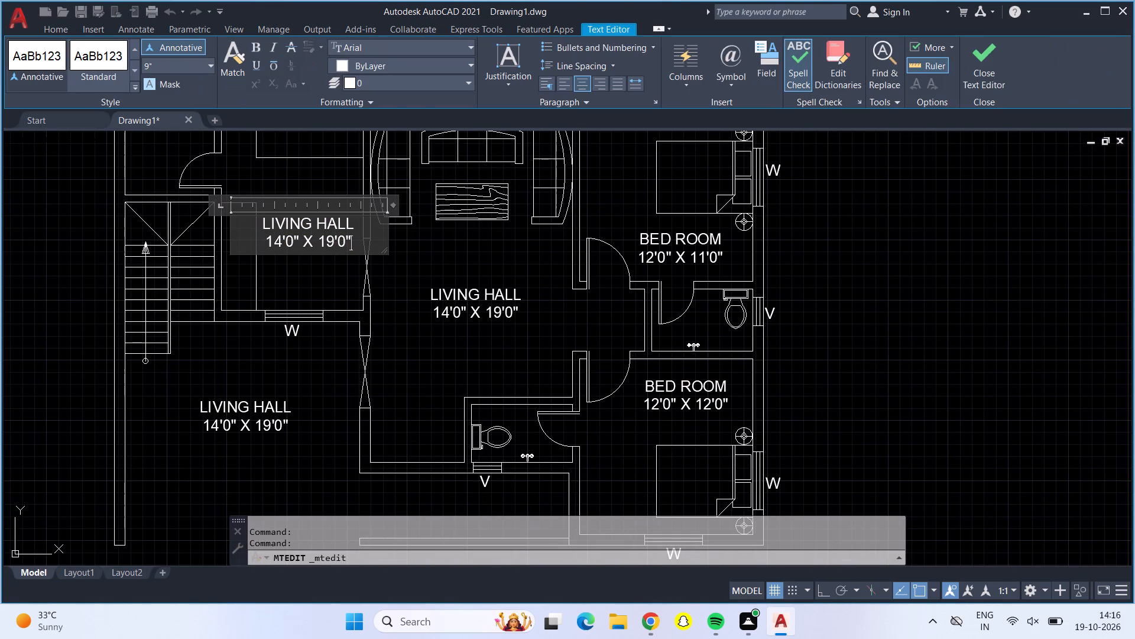
key("BackSpace")
key("BackSpace")
key("BackSpace")
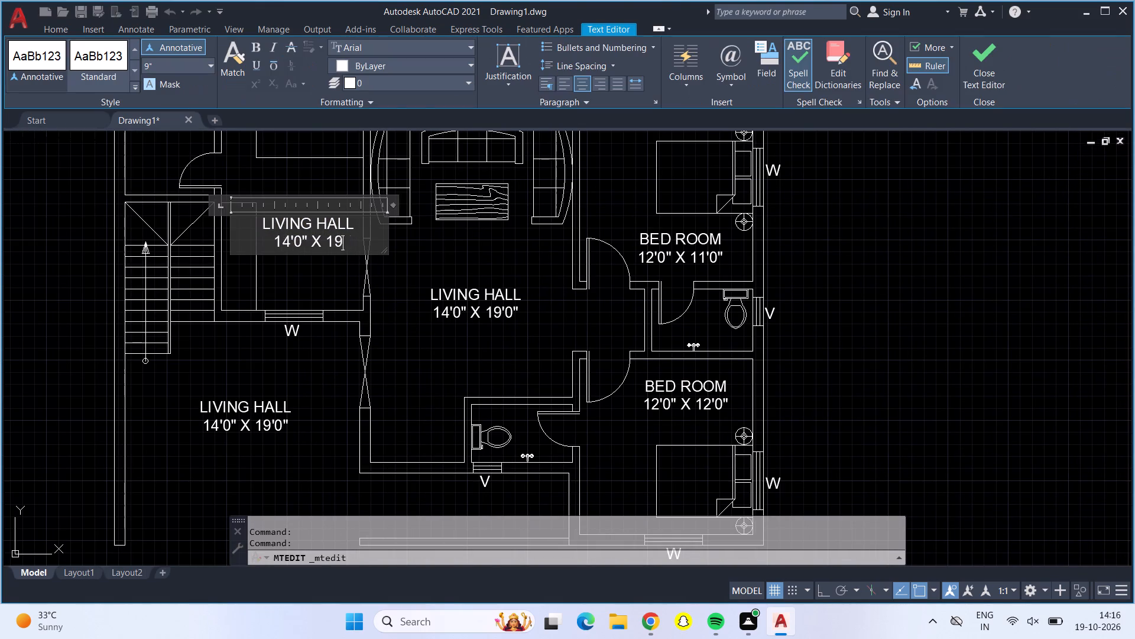
key("BackSpace")
key("BackSpace")
key("BackSpace")
key("BackSpace")
key("BackSpace")
key("BackSpace")
key("BackSpace")
key("BackSpace")
key("BackSpace")
key("BackSpace")
key("BackSpace")
key("BackSpace")
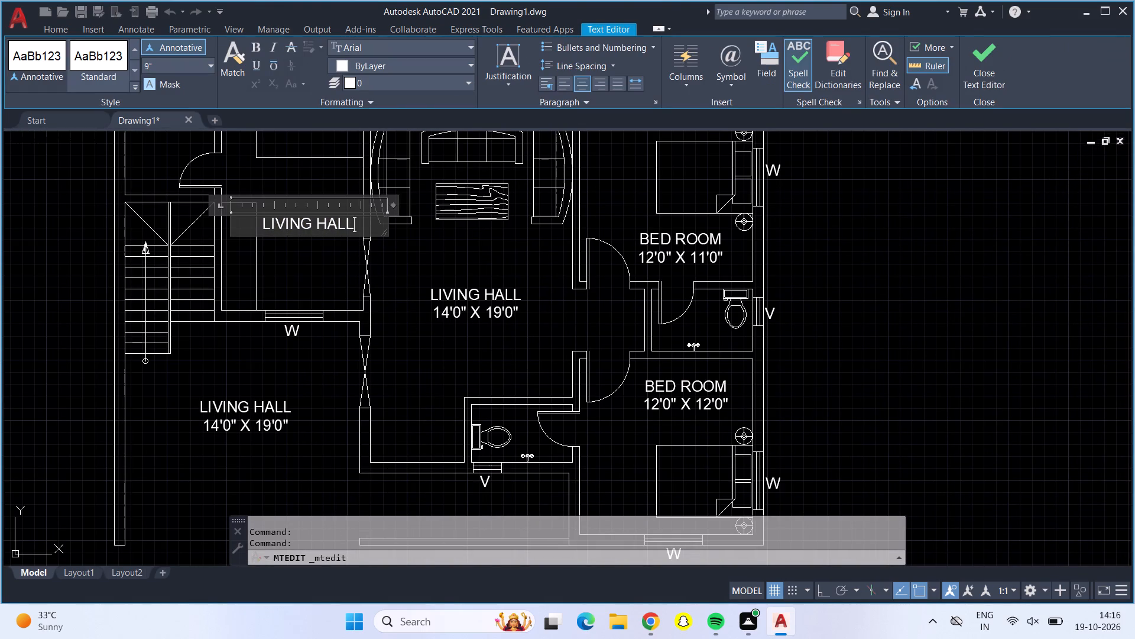
key("BackSpace")
key("BackSpace")
key("BackSpace")
key("BackSpace")
key("BackSpace")
key("BackSpace")
key("BackSpace")
key("BackSpace")
key("BackSpace")
key("BackSpace")
key("BackSpace")
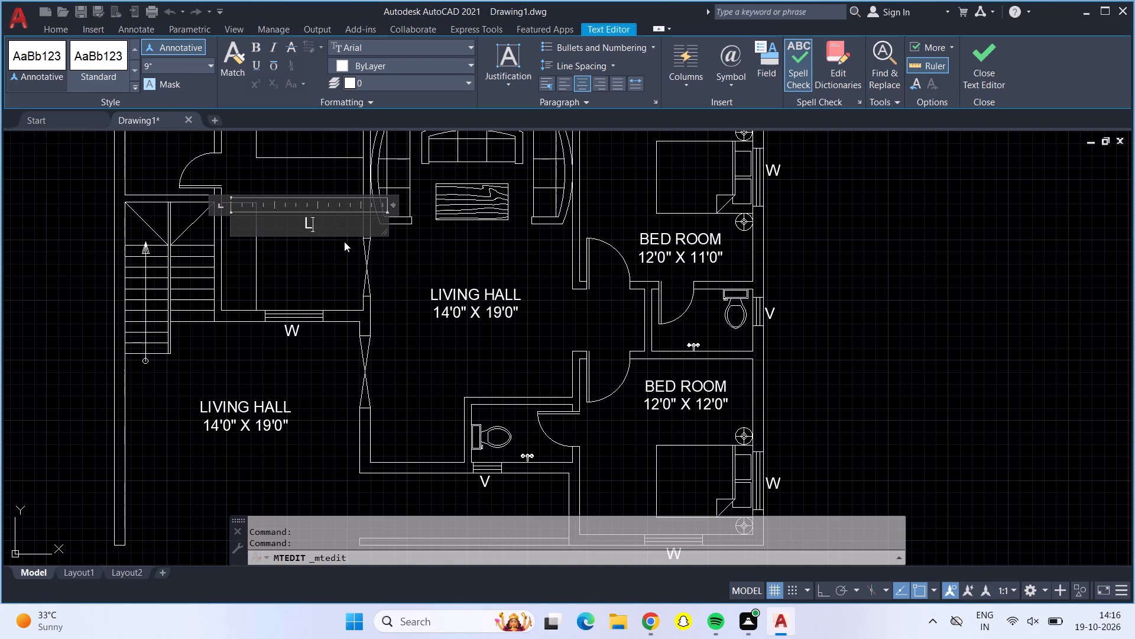
key("shift+k")
type("IT")
type("CHEN")
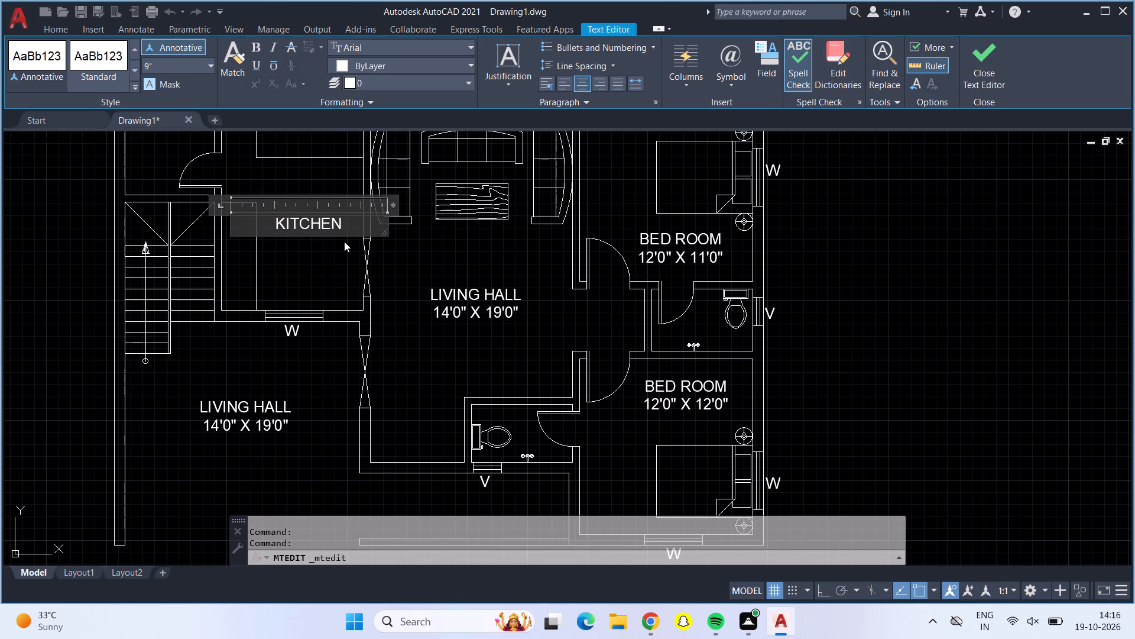
key("Return")
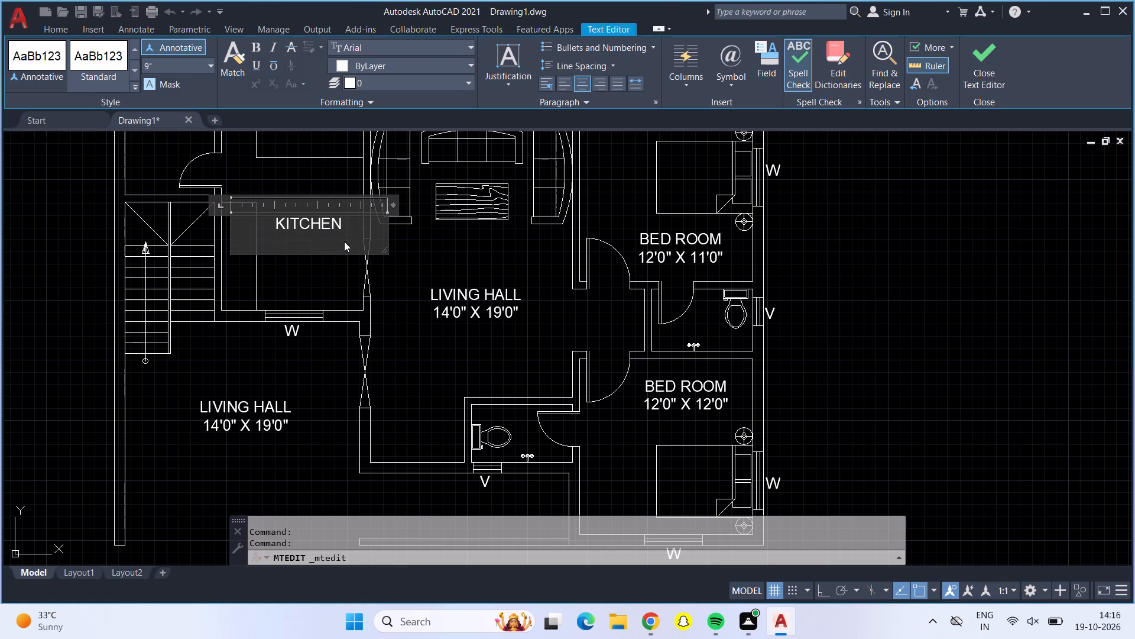
type("10")
key("apostrophe")
type("4\"")
key("space")
key("shift+x")
key("space")
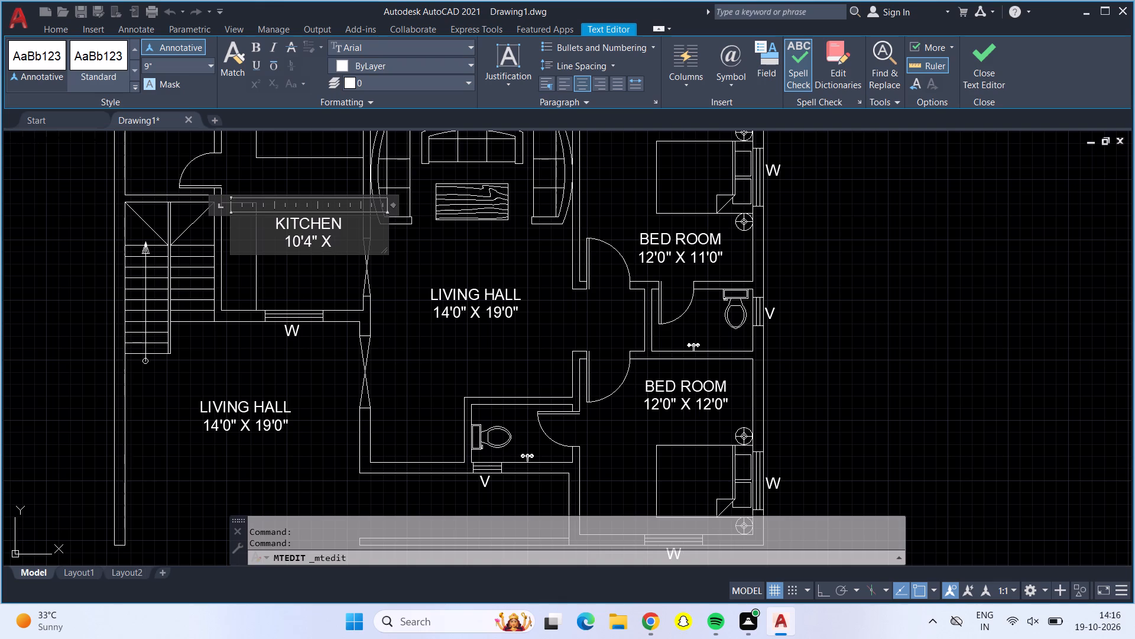
type("13")
type("'4")
key("shift+quotedbl")
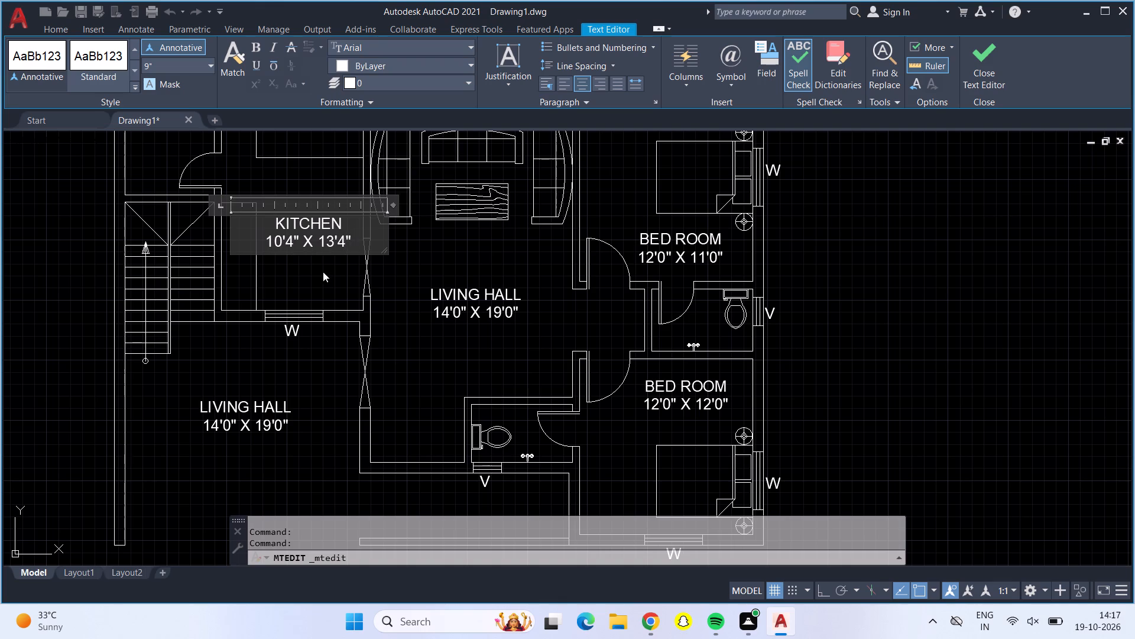
left_click(329, 275)
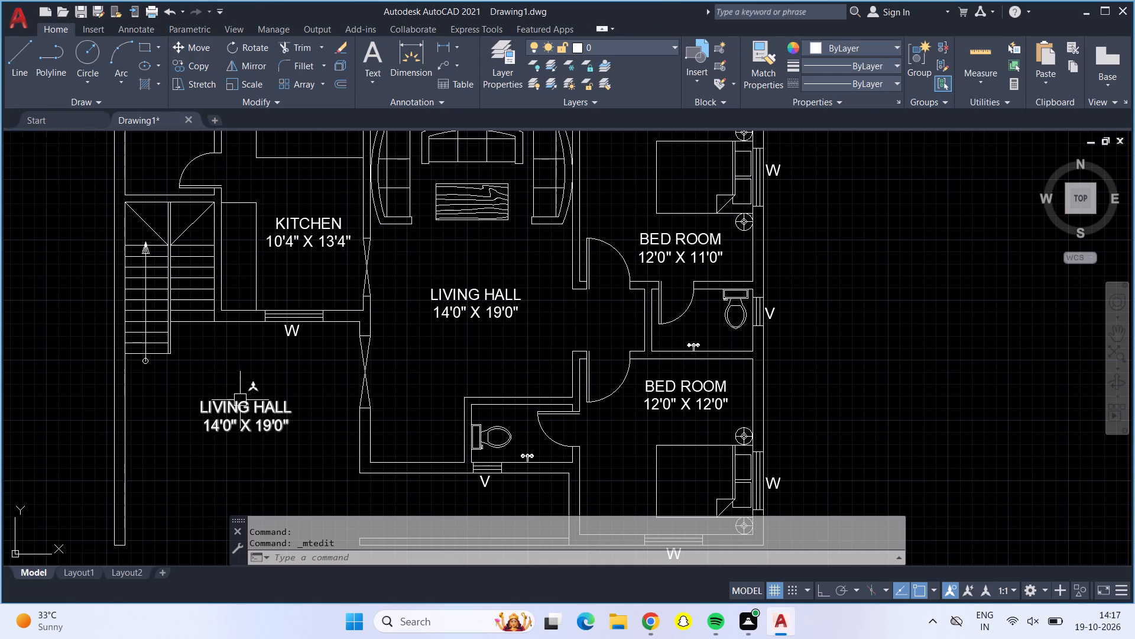
Replace the copied LIVING HALL label in the open area below the kitchen with PARKING and 16'8" X 15'4" on a second line.
middle_click_drag(269, 370, 414, 357)
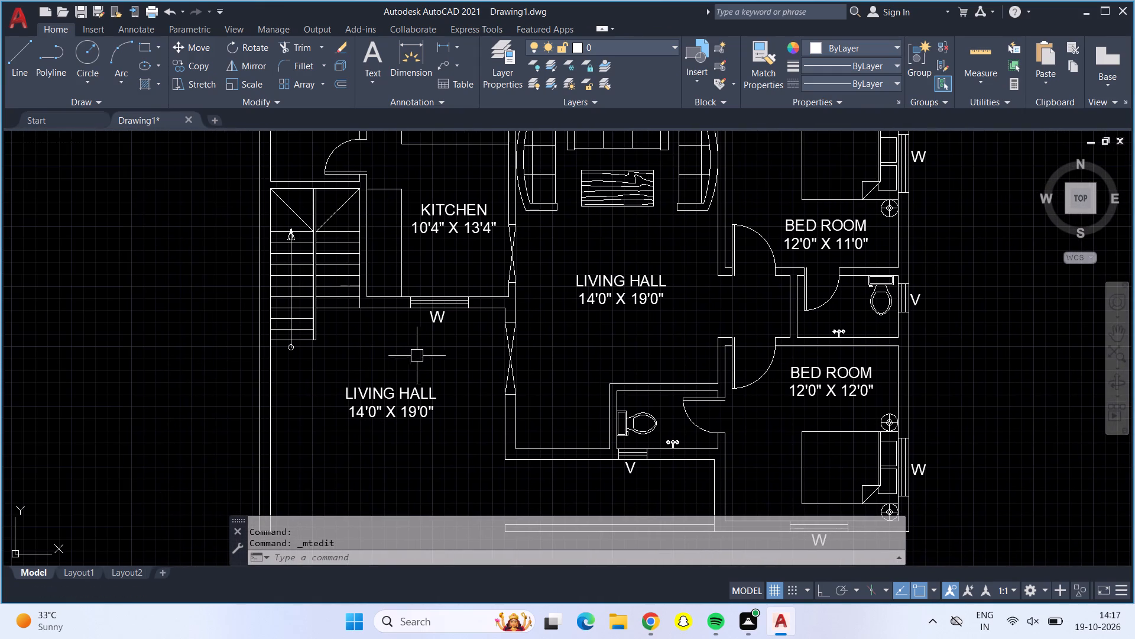
double_click(384, 401)
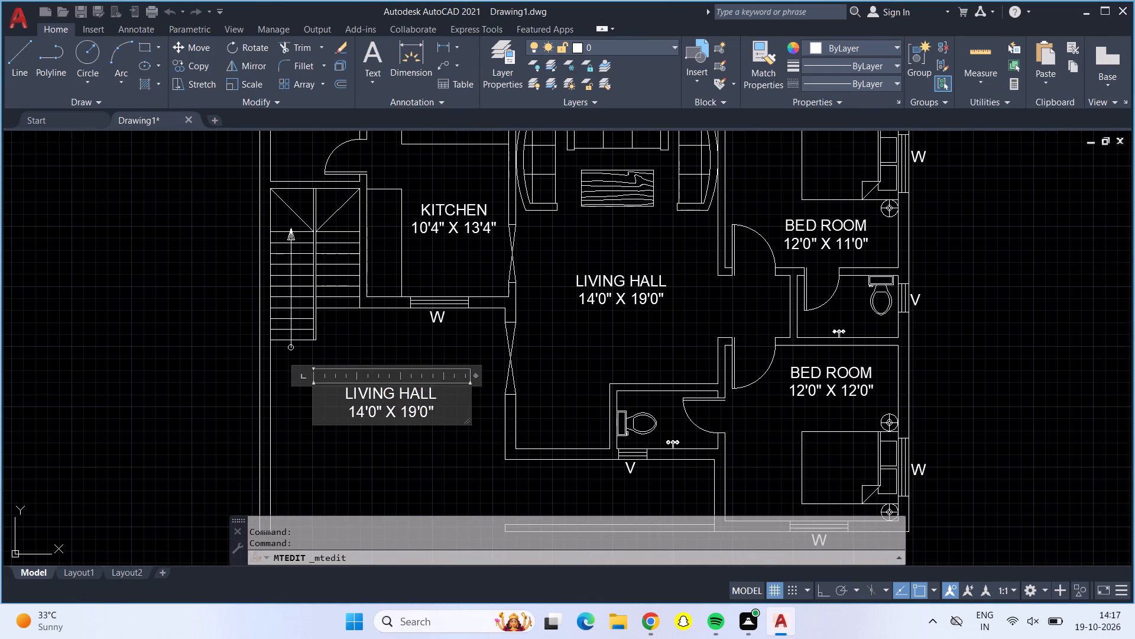
left_click(448, 401)
key("BackSpace")
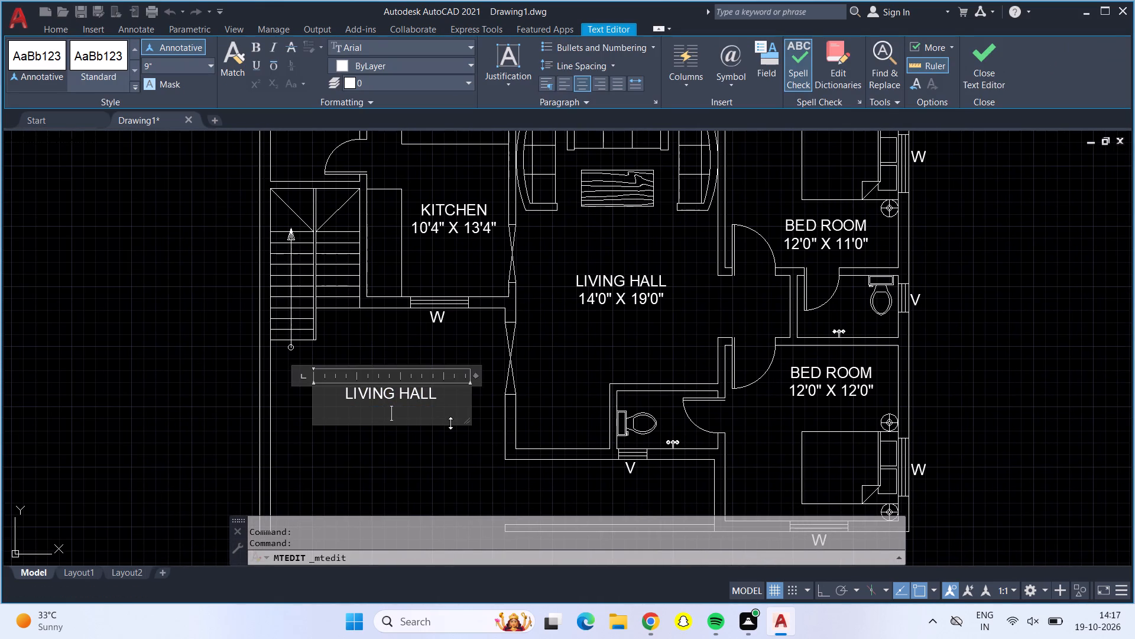
left_click(454, 406)
left_click(460, 389)
key("BackSpace")
key("BackSpace")
key("BackSpace")
key("BackSpace")
key("BackSpace")
key("BackSpace")
key("BackSpace")
key("BackSpace")
key("BackSpace")
key("BackSpace")
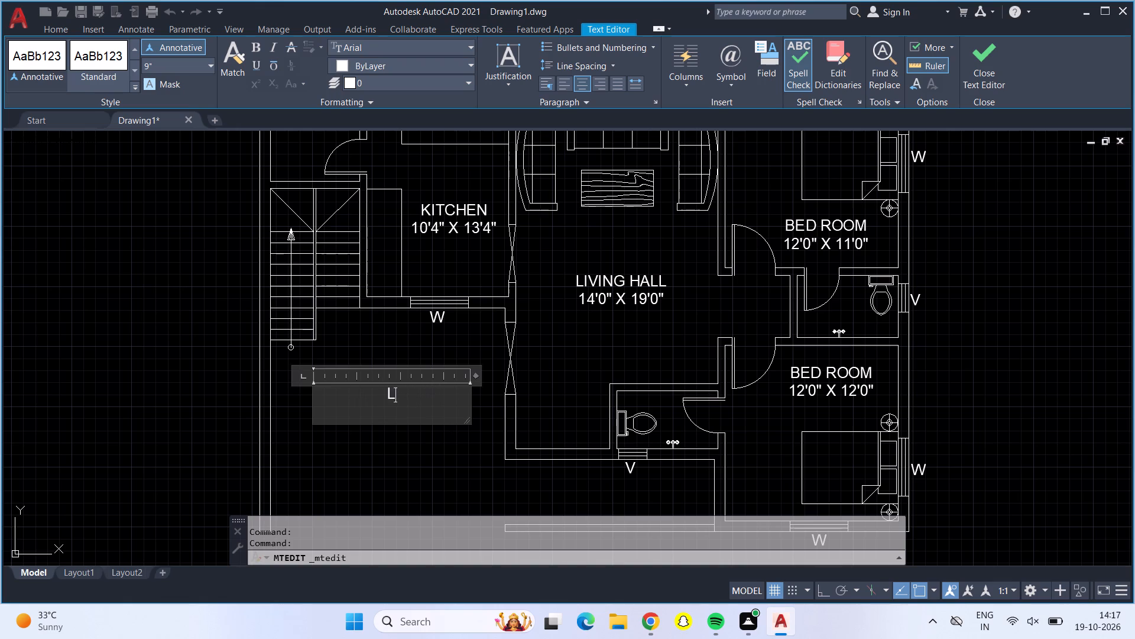
key("BackSpace")
type("PARKING")
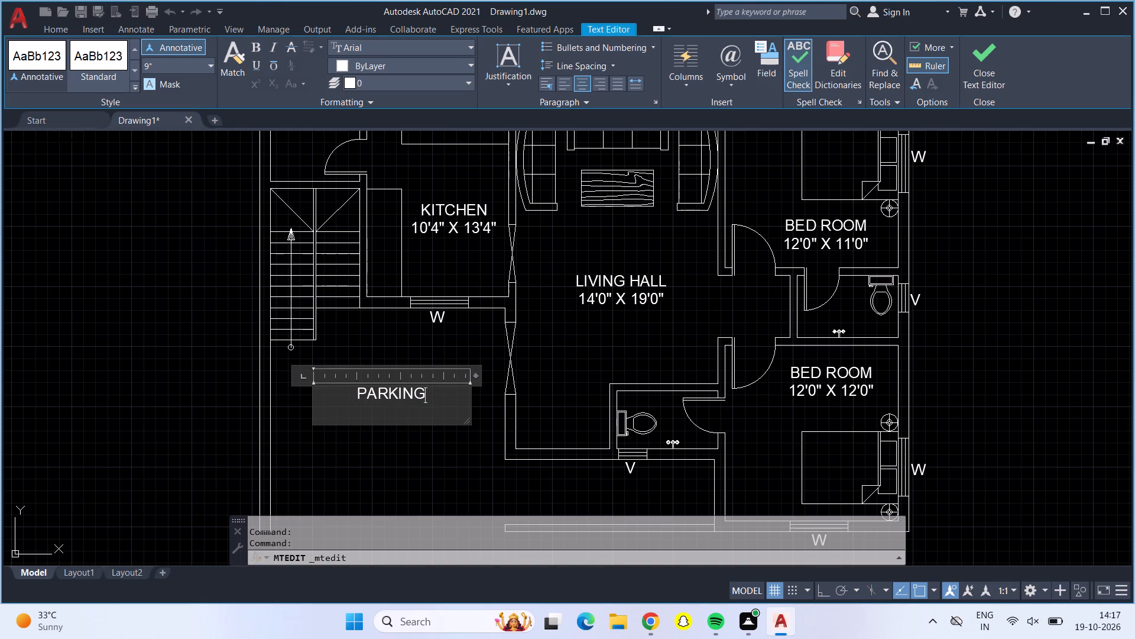
key("Return")
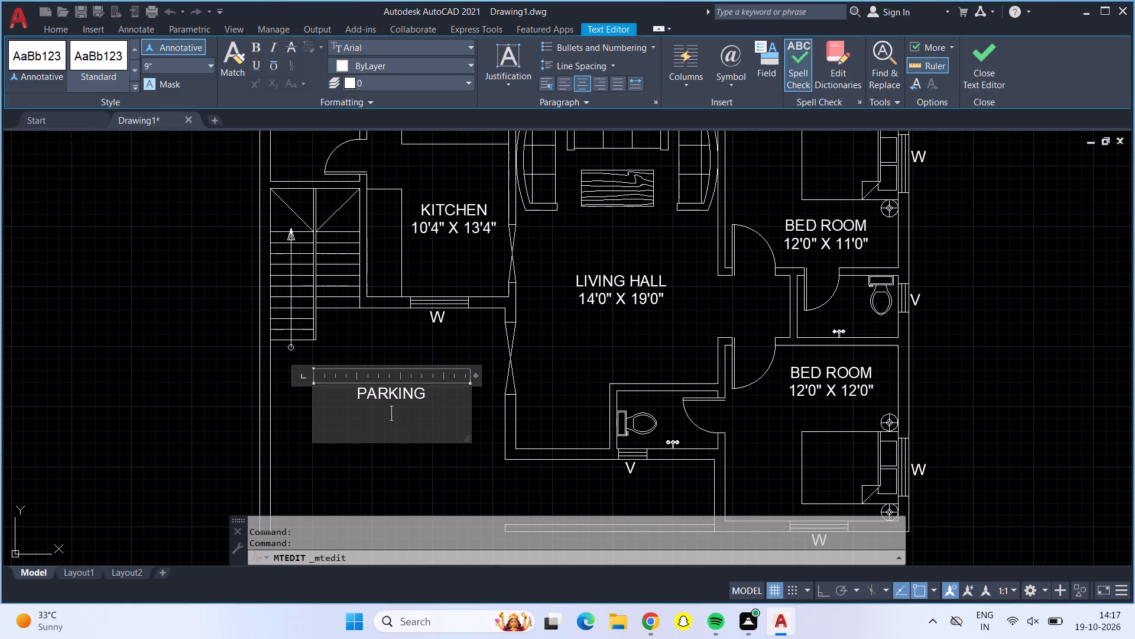
type("16")
key("apostrophe")
type("8\"")
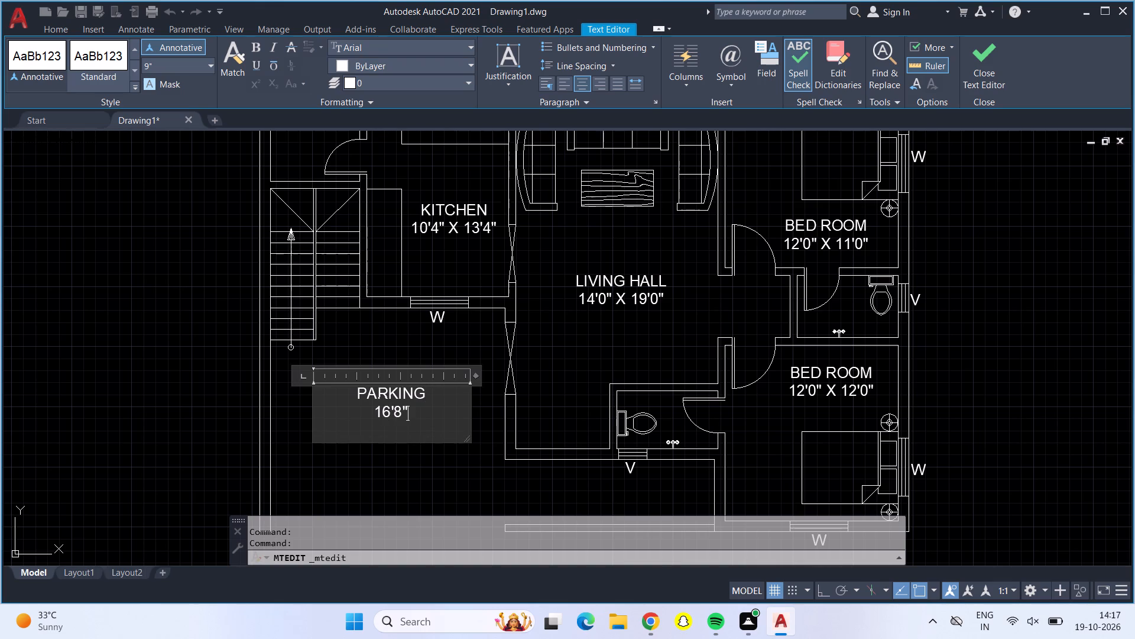
key("space")
key("shift+x")
key("space")
key("1")
key("5")
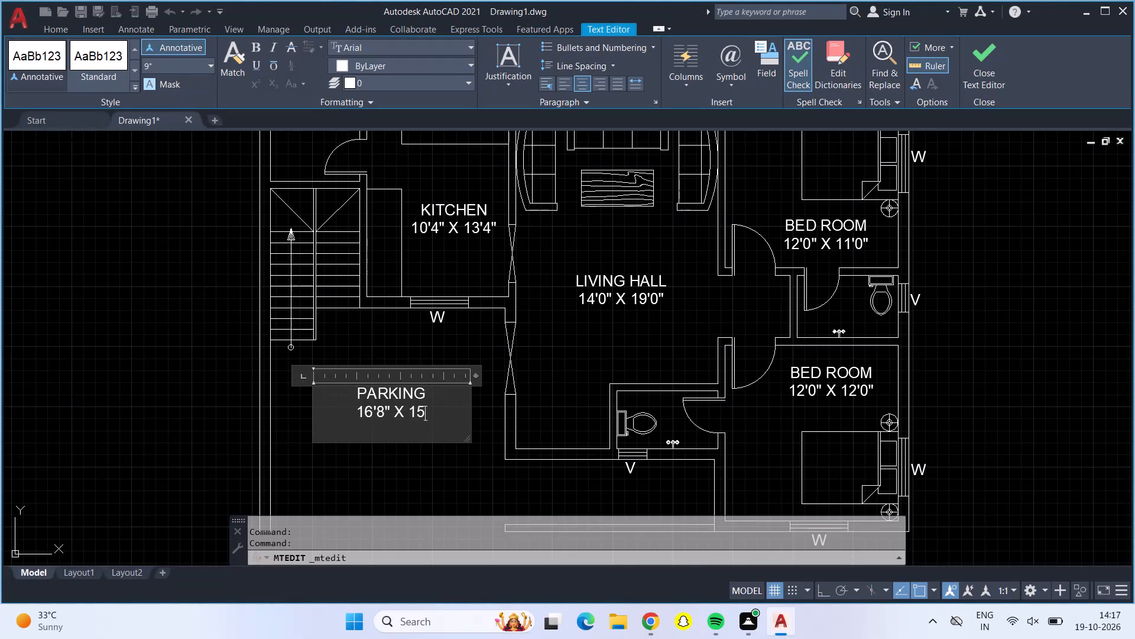
type("'4\"")
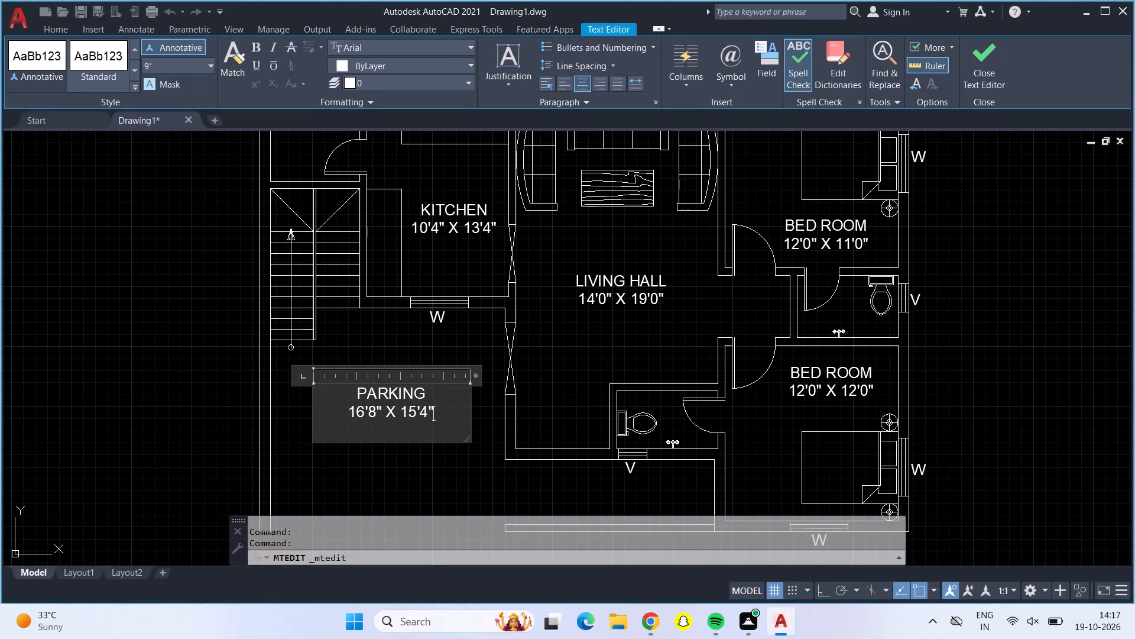
left_click(481, 353)
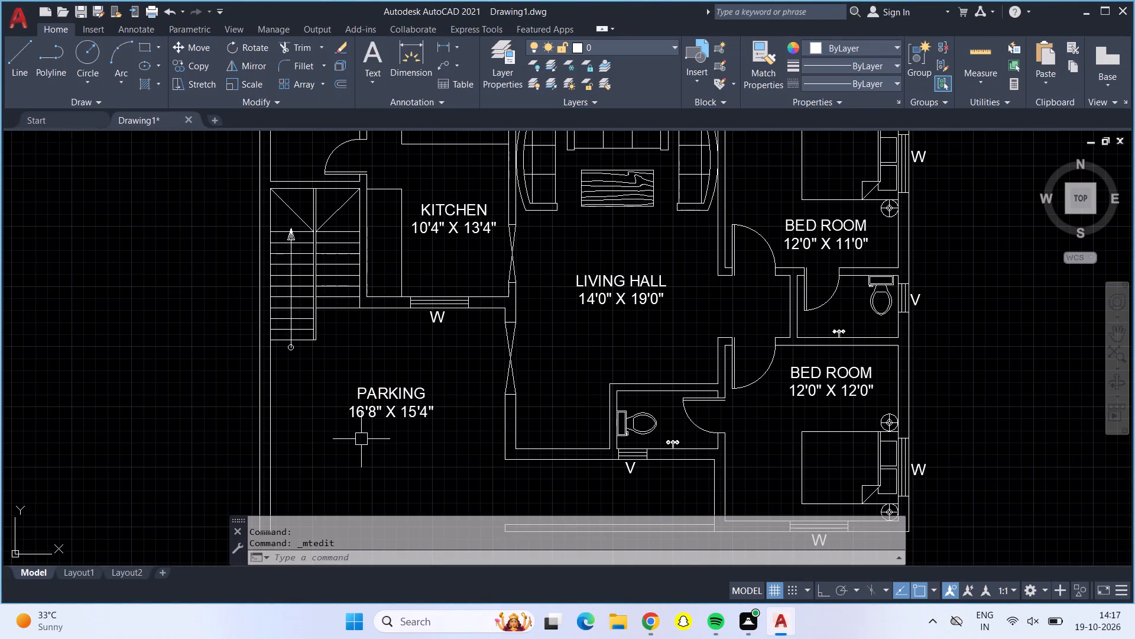
Move the PARKING label closer to the outer wall, directly below the staircase.
left_click(385, 398)
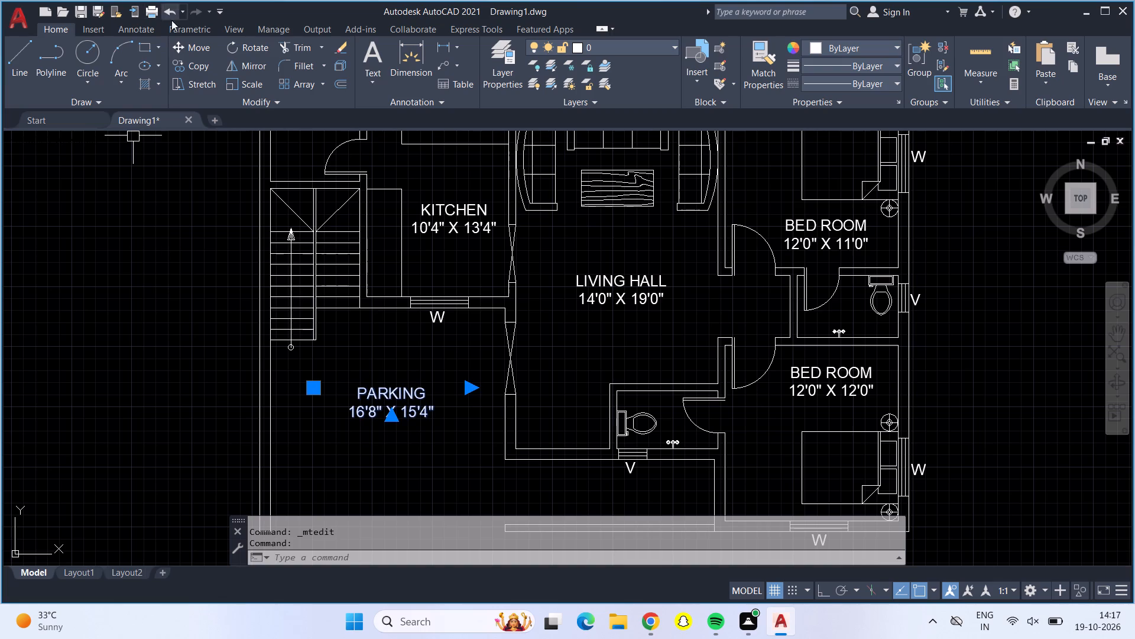
left_click(176, 41)
left_click(365, 406)
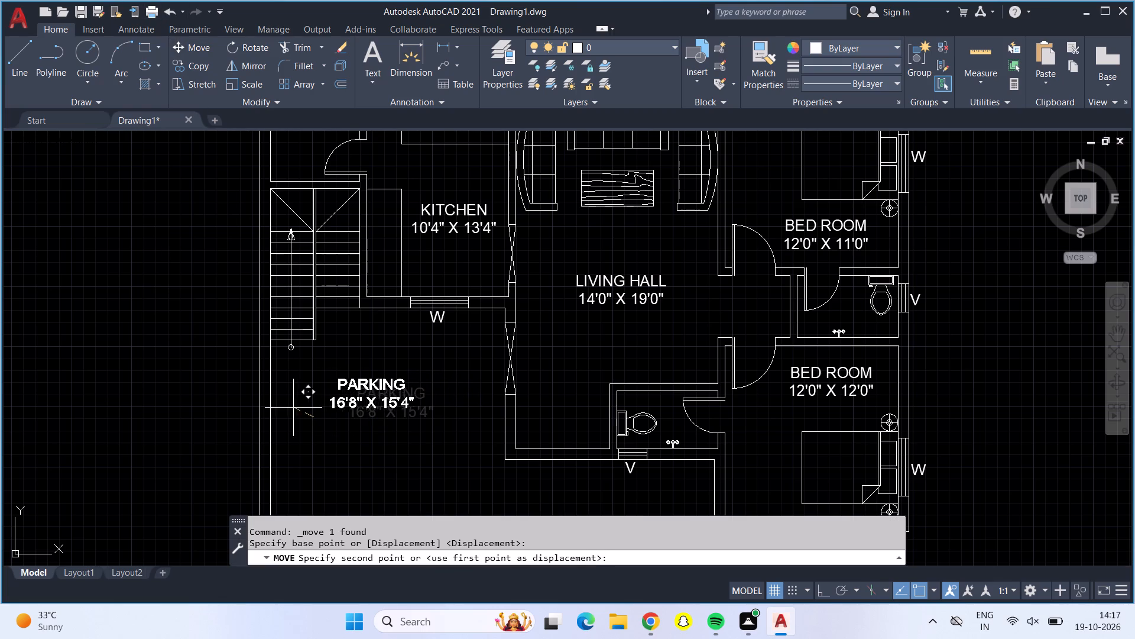
left_click(240, 435)
scroll(436, 422, "down", 1)
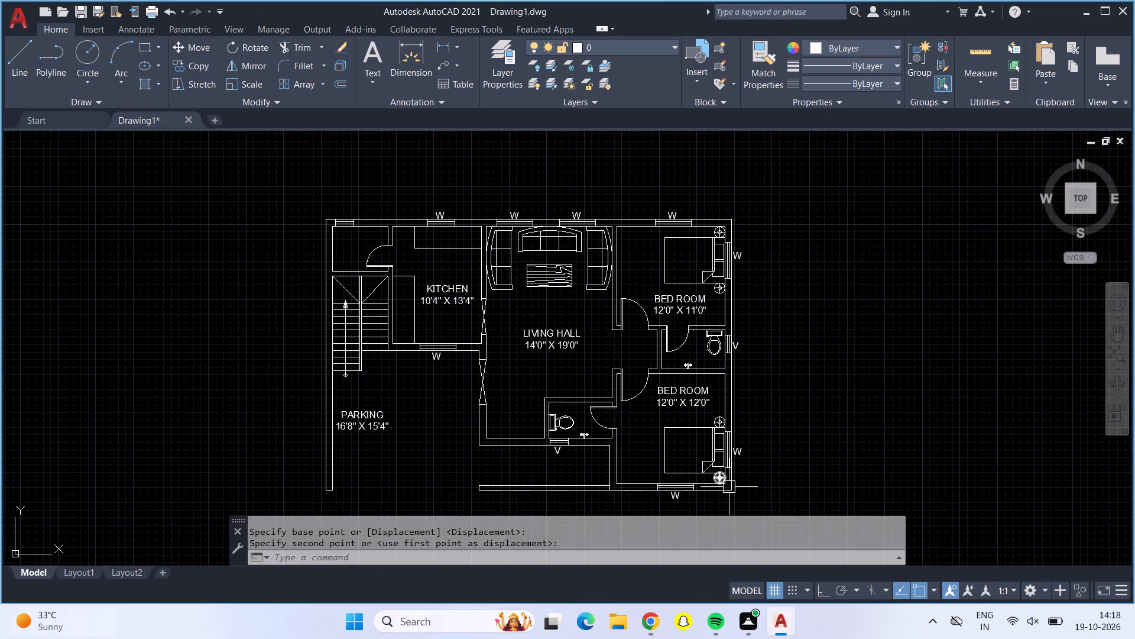
key("Escape")
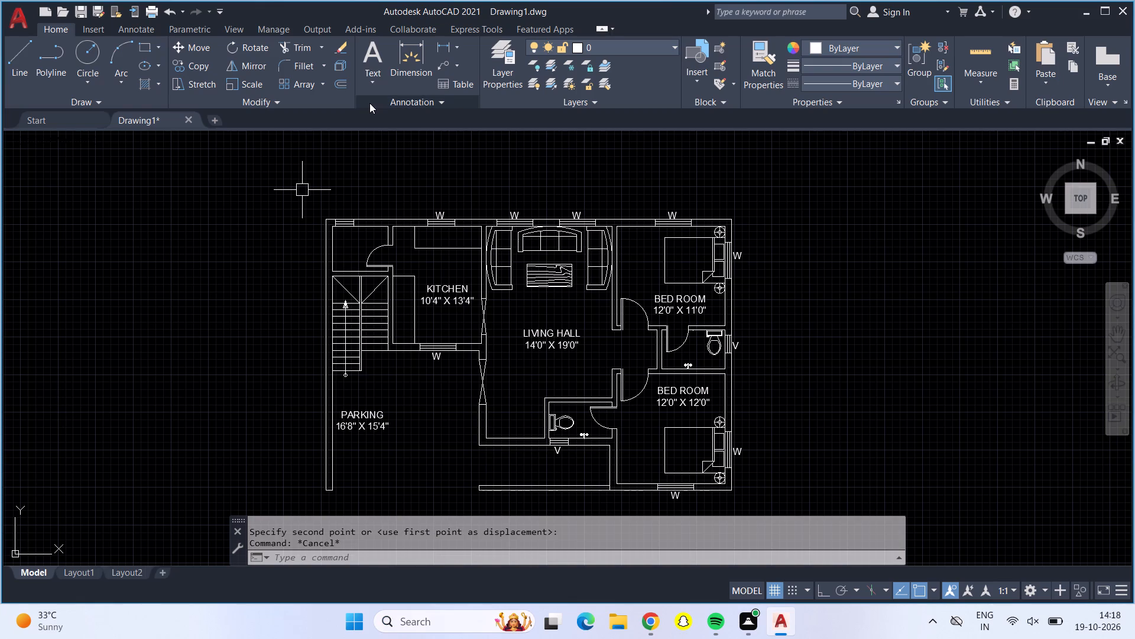
Examine the floor plan's room and opening labels from the kitchen down to the parking area and lower bedroom.
scroll(347, 244, "up", 1)
scroll(347, 244, "down", 1)
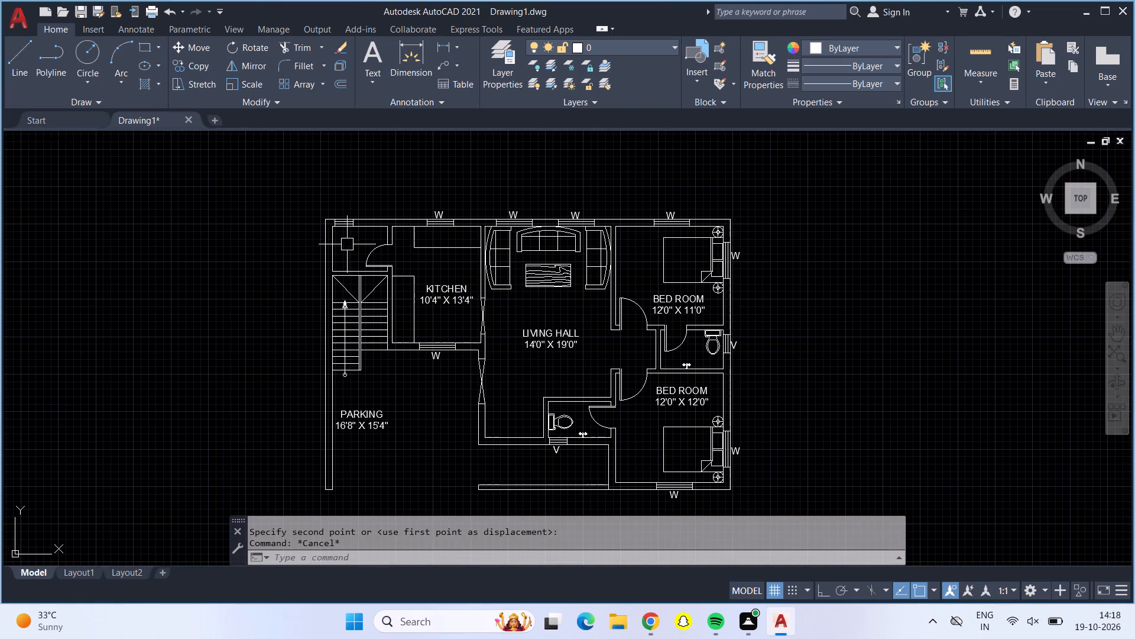
scroll(360, 243, "up", 2)
scroll(402, 263, "down", 1)
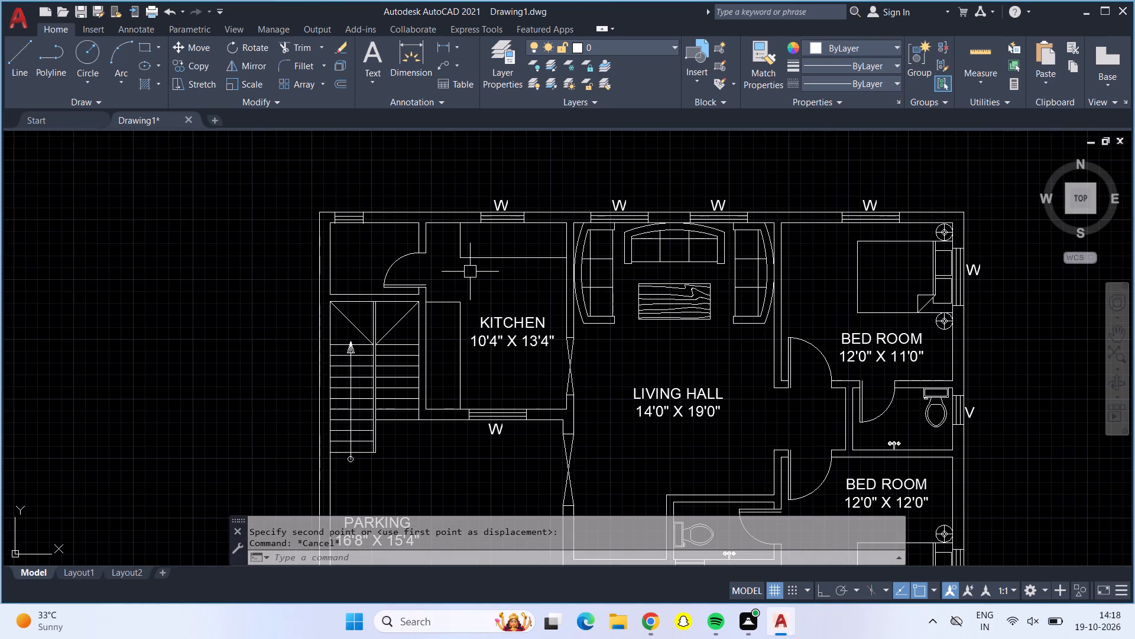
middle_click_drag(470, 273, 430, 224)
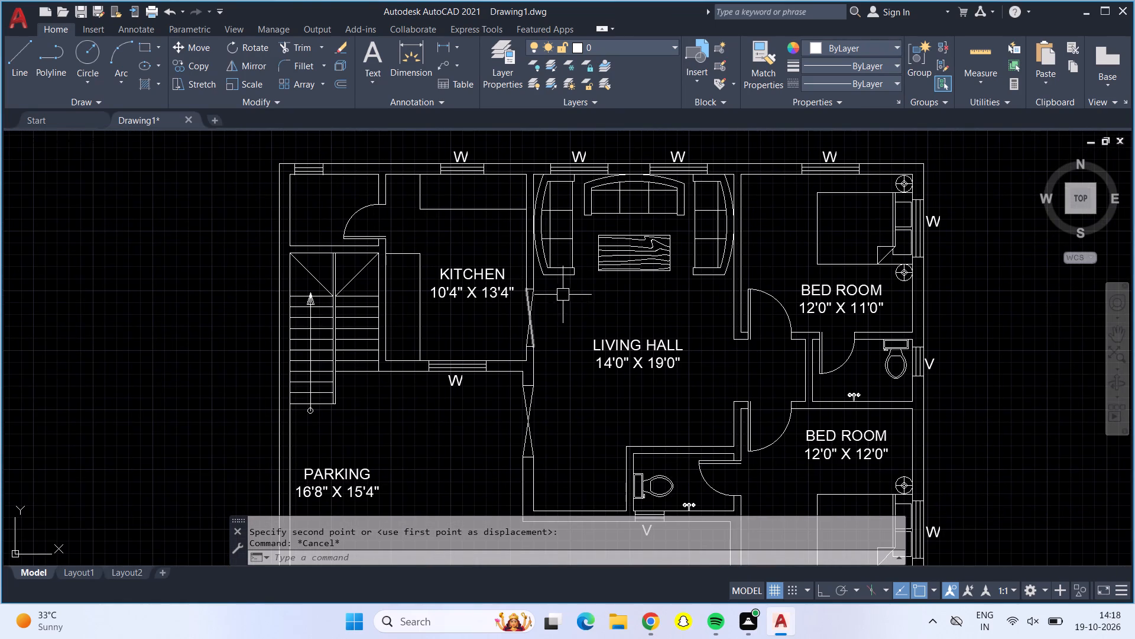
middle_click_drag(585, 308, 559, 245)
middle_click_drag(556, 393, 532, 318)
middle_click_drag(526, 405, 484, 413)
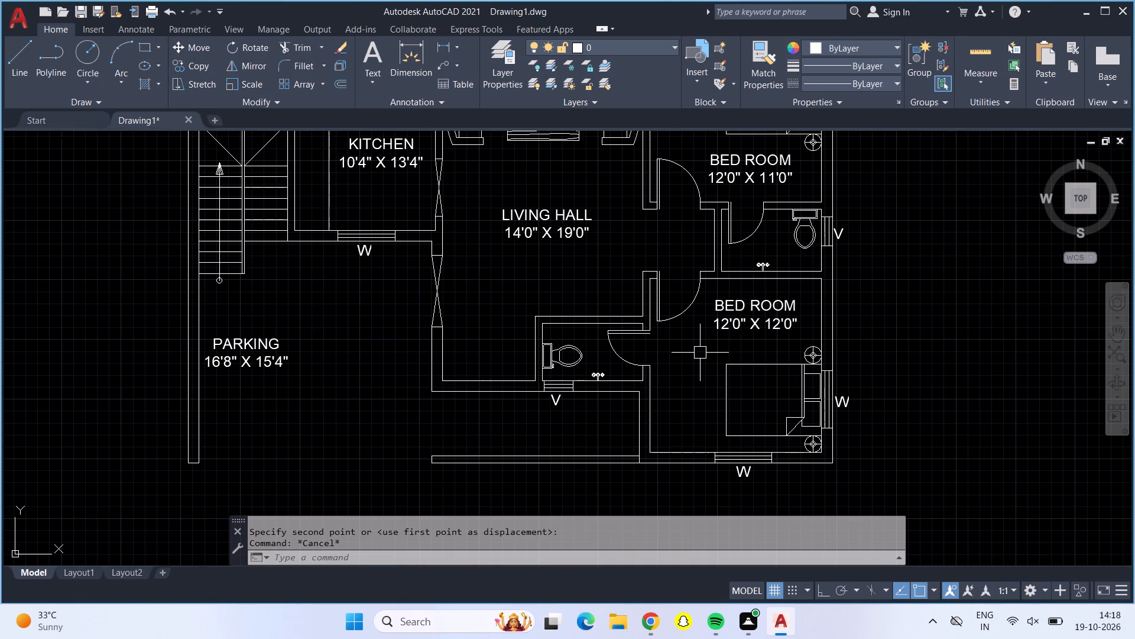
Create a centred multiline text box with 7" text height in the toilet between the two bedrooms, above the tap.
scroll(700, 353, "up", 1)
middle_click_drag(698, 354, 650, 454)
scroll(737, 285, "up", 1)
scroll(785, 263, "up", 2)
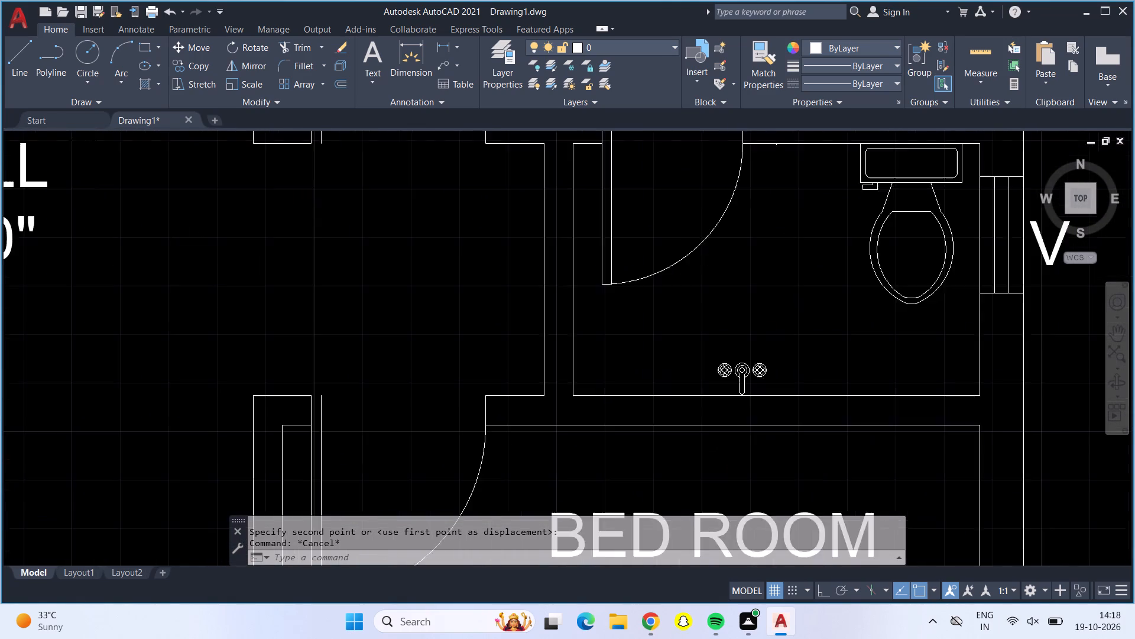
scroll(785, 263, "down", 3)
middle_click_drag(785, 263, 546, 319)
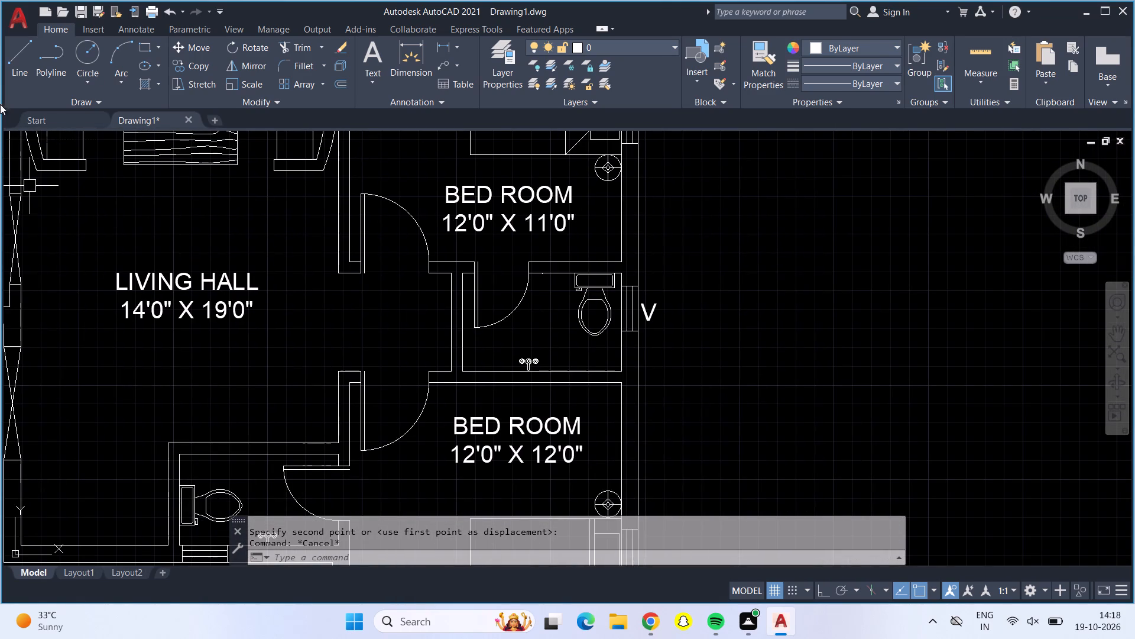
left_click(376, 55)
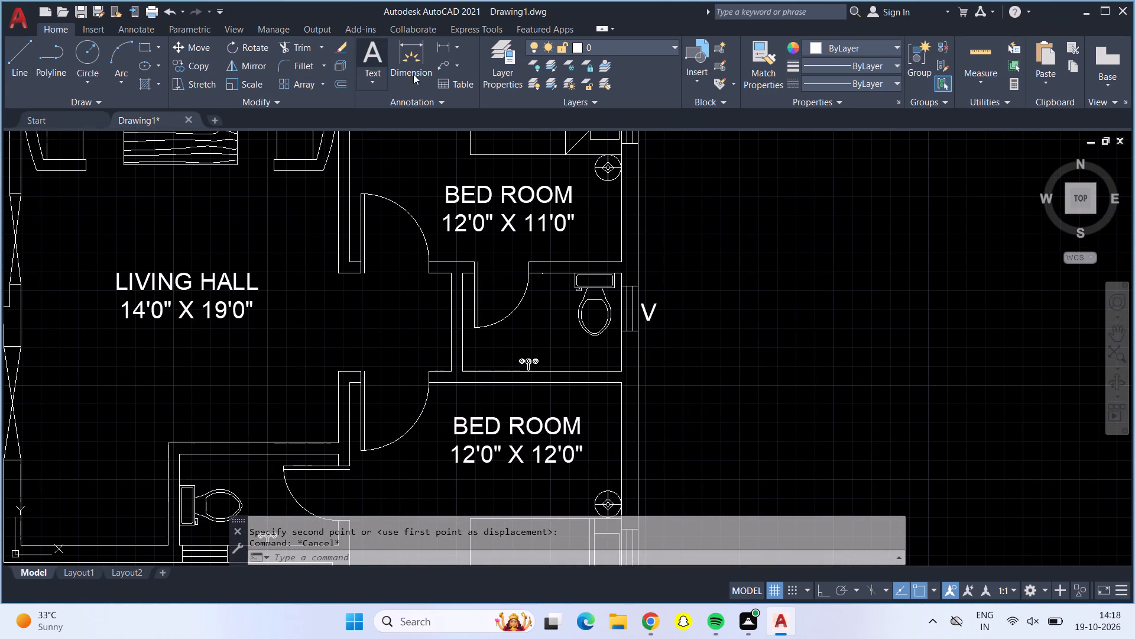
scroll(491, 344, "up", 4)
scroll(482, 265, "down", 1)
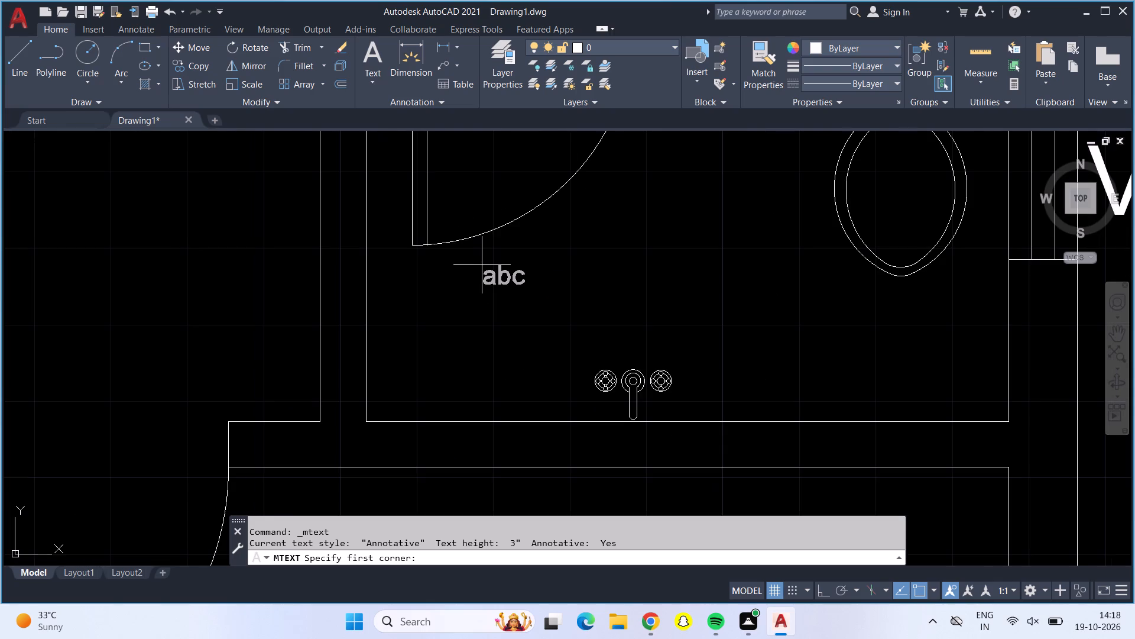
left_click(443, 249)
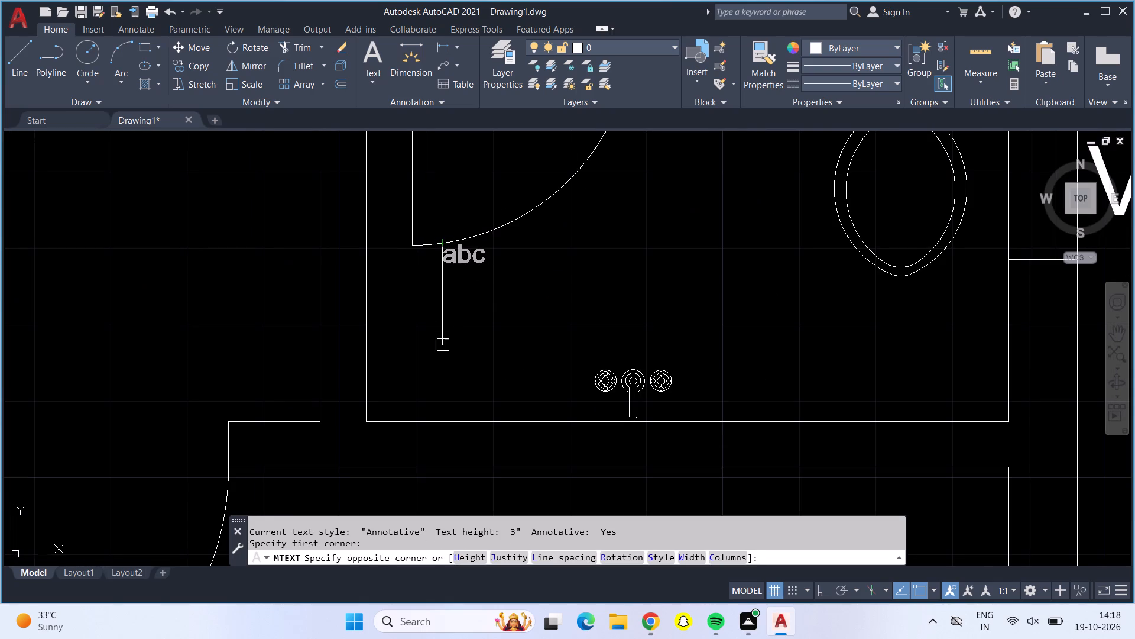
left_click(844, 366)
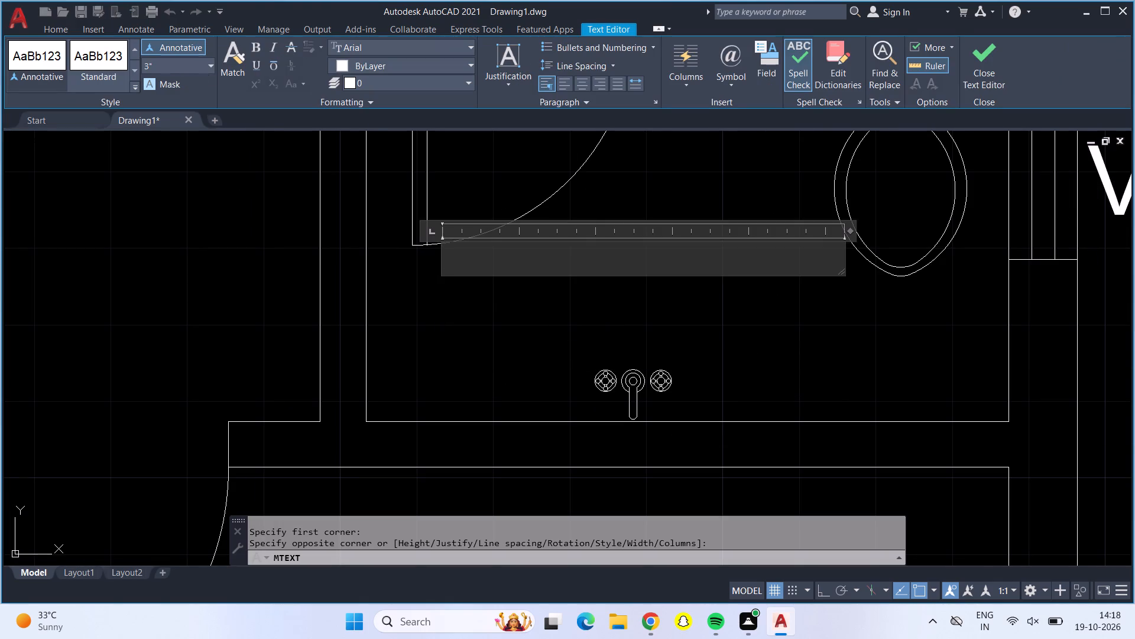
left_click(216, 72)
left_click(209, 70)
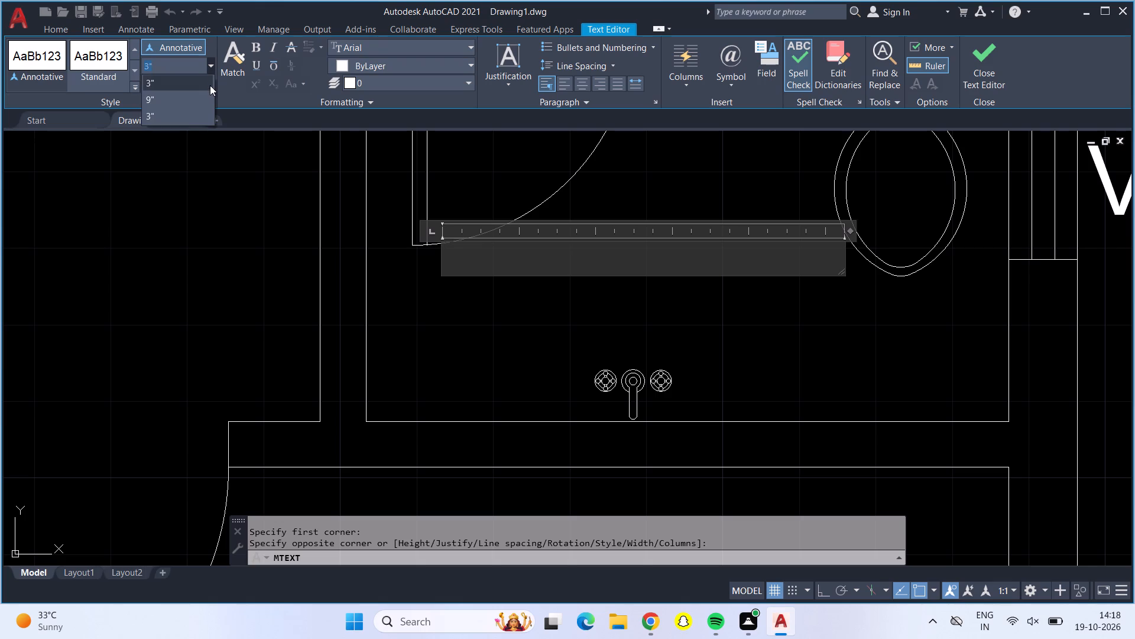
left_click(199, 66)
key("BackSpace")
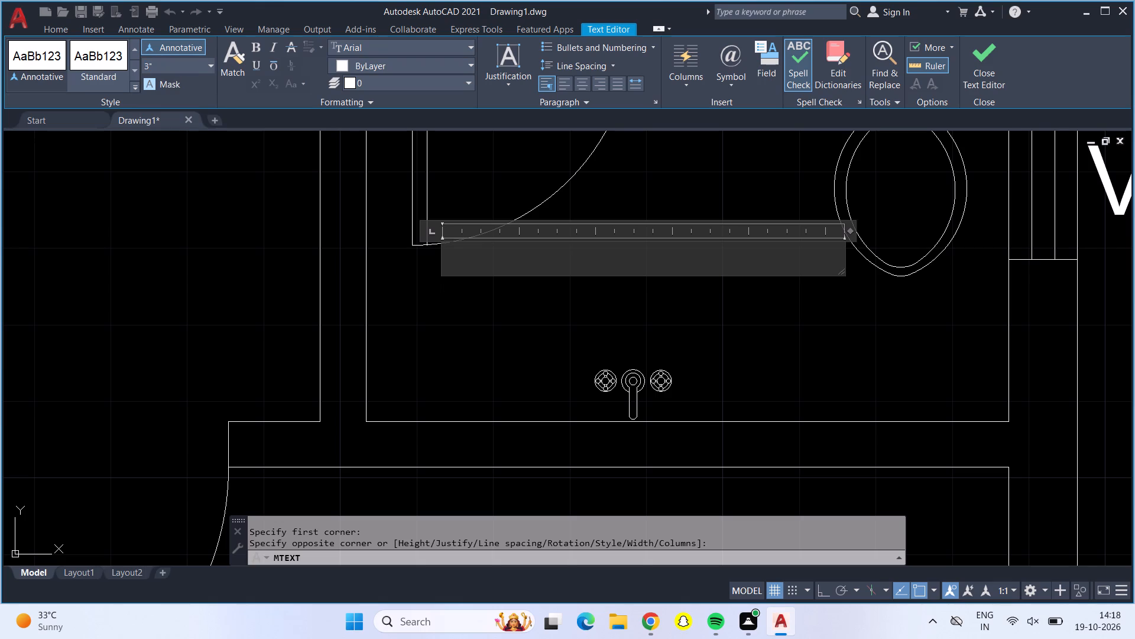
key("BackSpace")
key("BackSpace")
type("7\"")
key("Return")
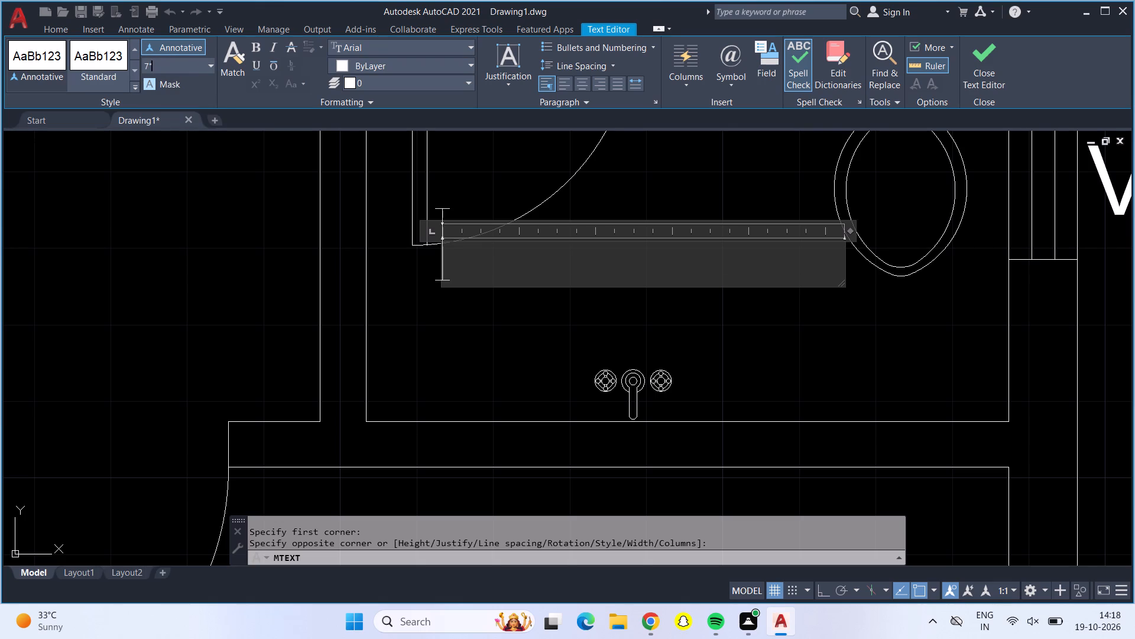
left_click(581, 90)
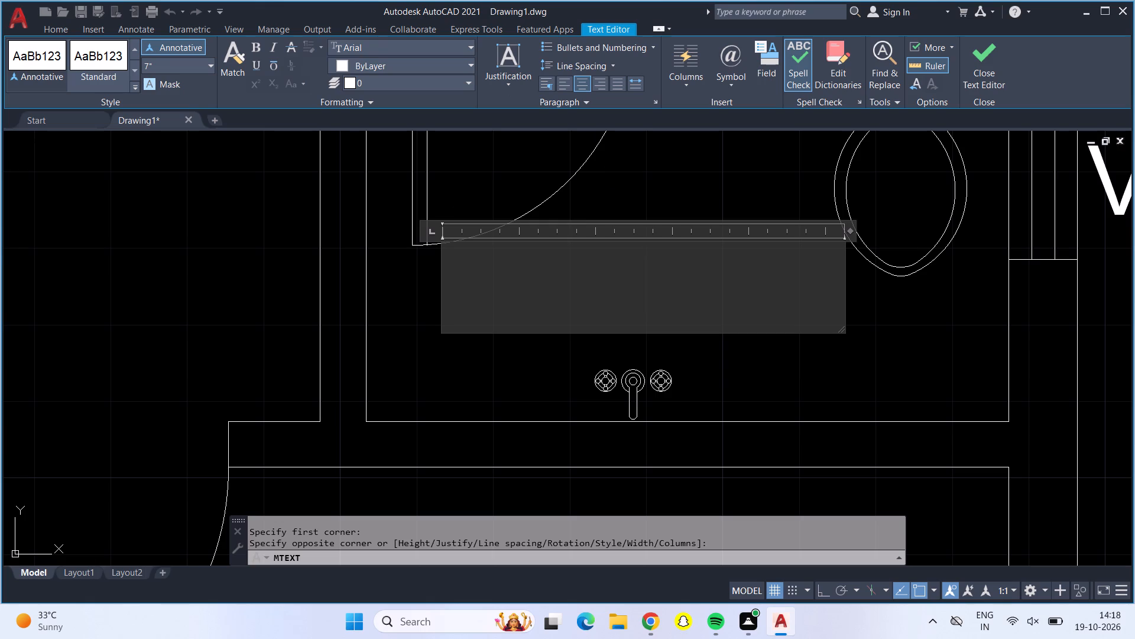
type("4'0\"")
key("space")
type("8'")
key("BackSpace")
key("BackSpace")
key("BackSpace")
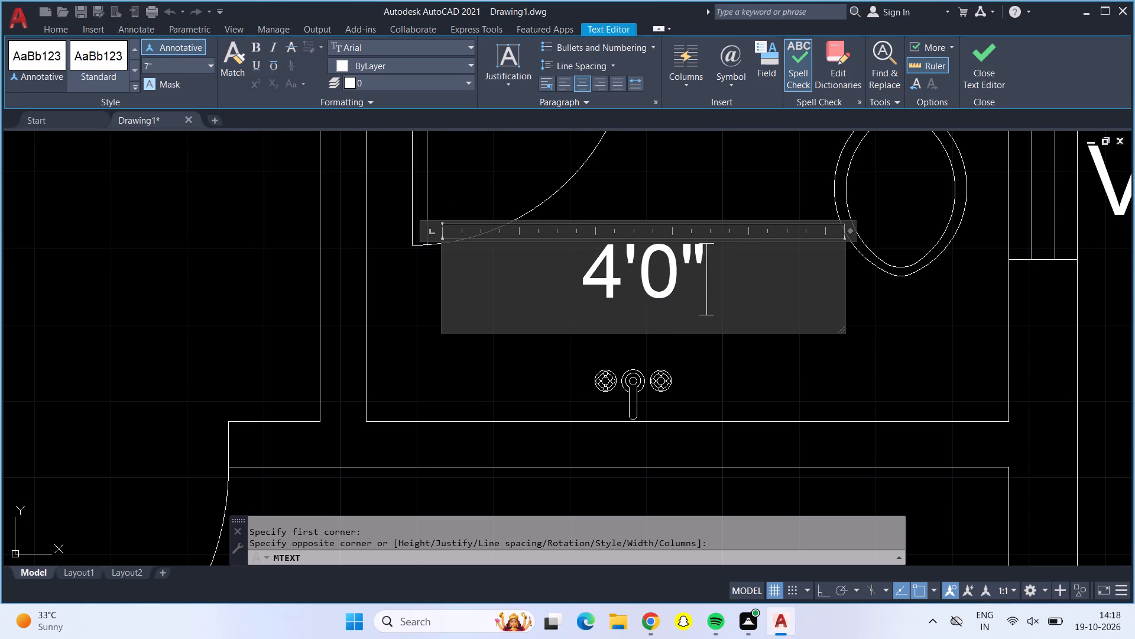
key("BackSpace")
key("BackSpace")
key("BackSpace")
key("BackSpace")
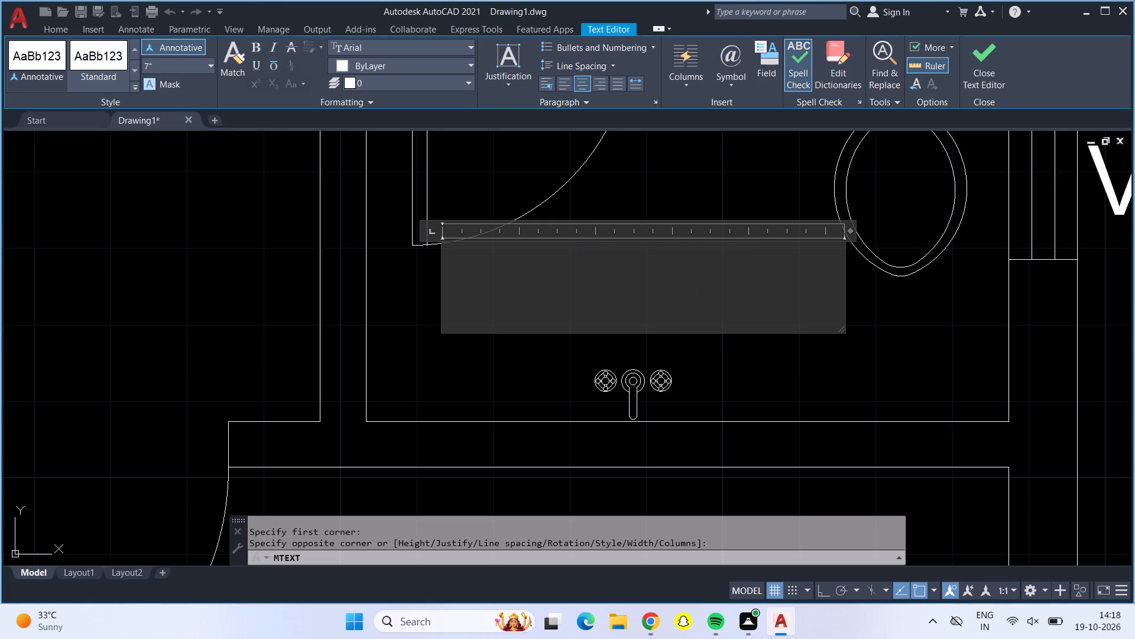
Label the toilet between the two bedrooms TOILET, with 4'0" X 8'0" on a second line.
type("TOILR")
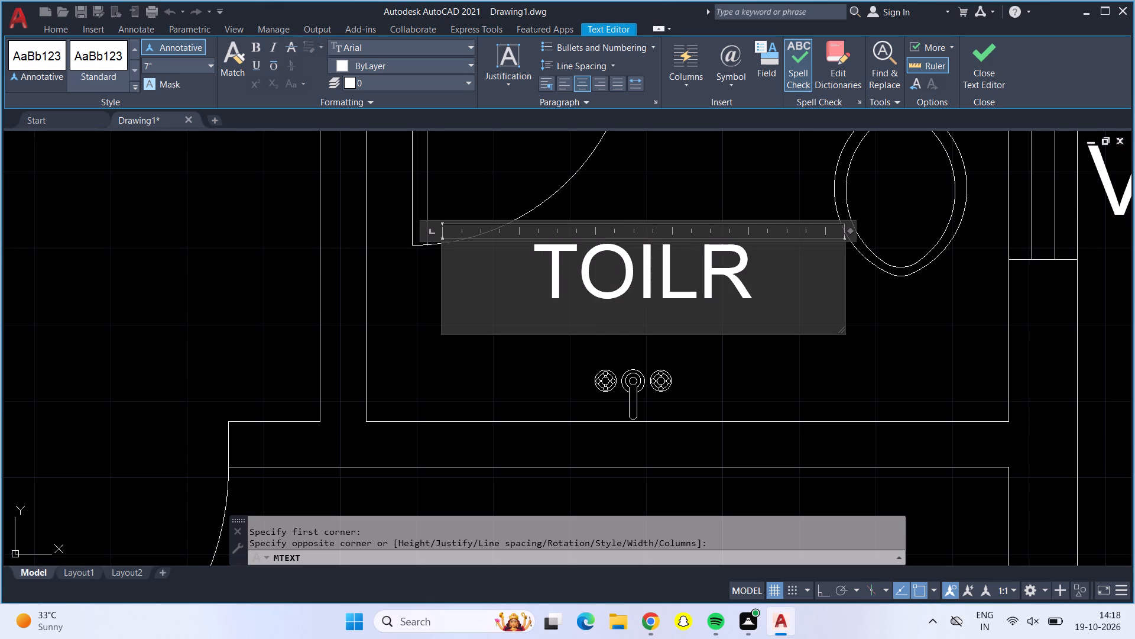
key("BackSpace")
key("shift+e")
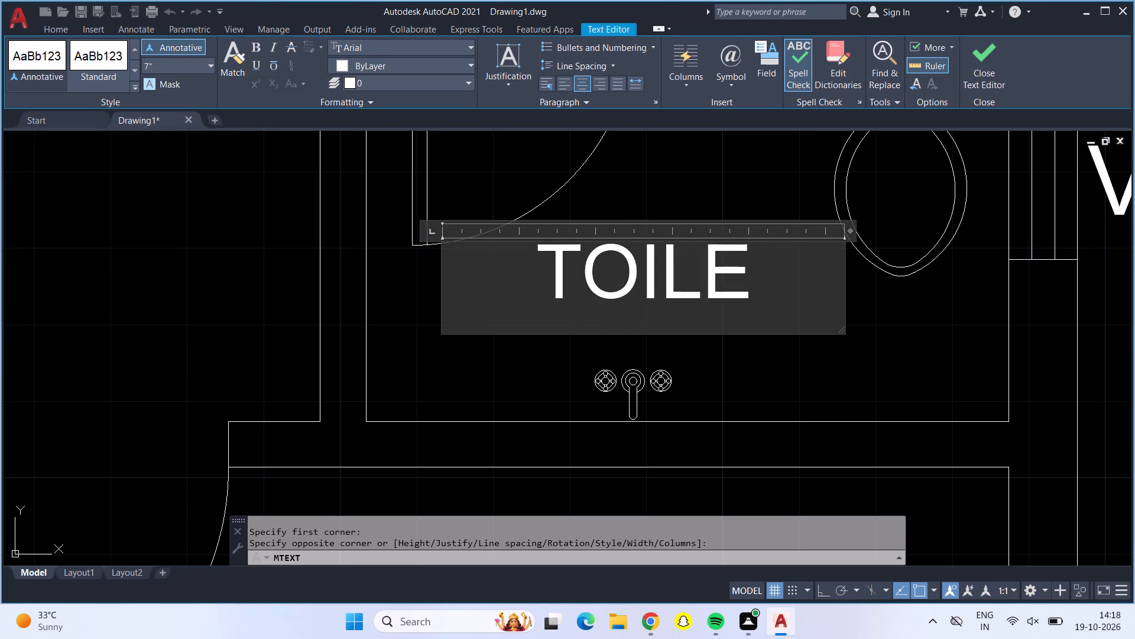
key("shift+t")
key("shift+space")
key("Return")
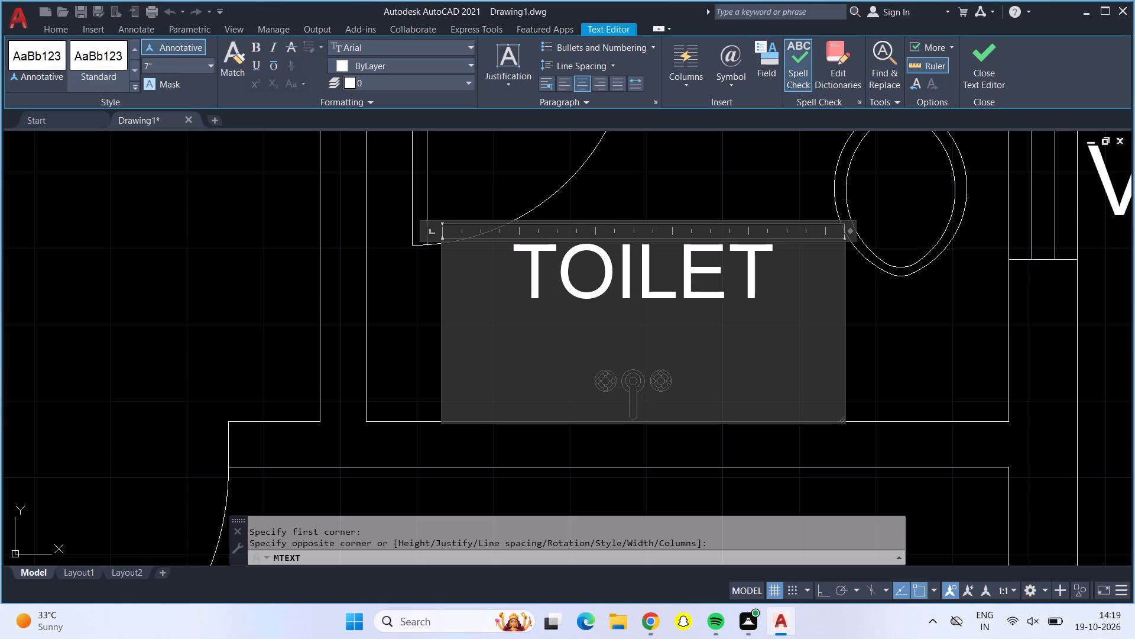
type("4'")
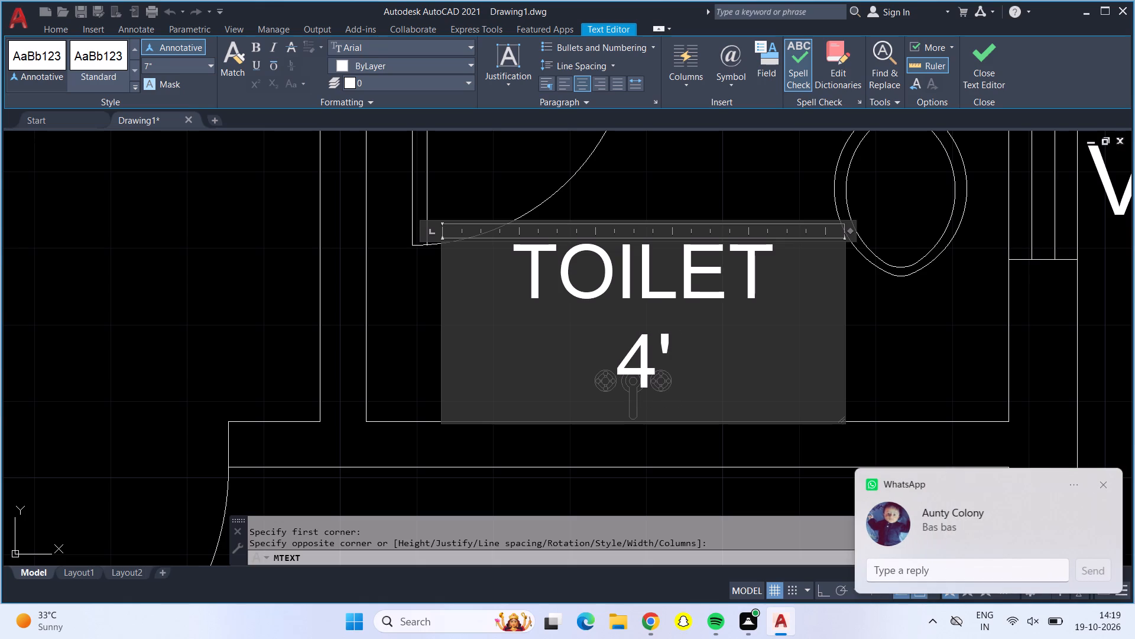
type("0\" X")
key("space")
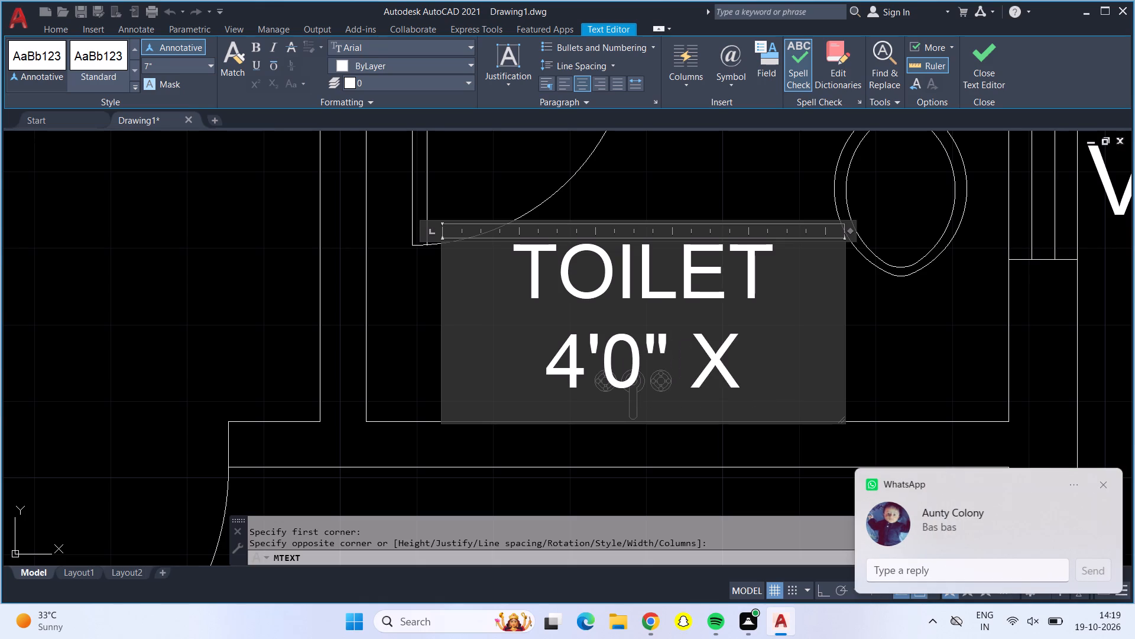
type("8'")
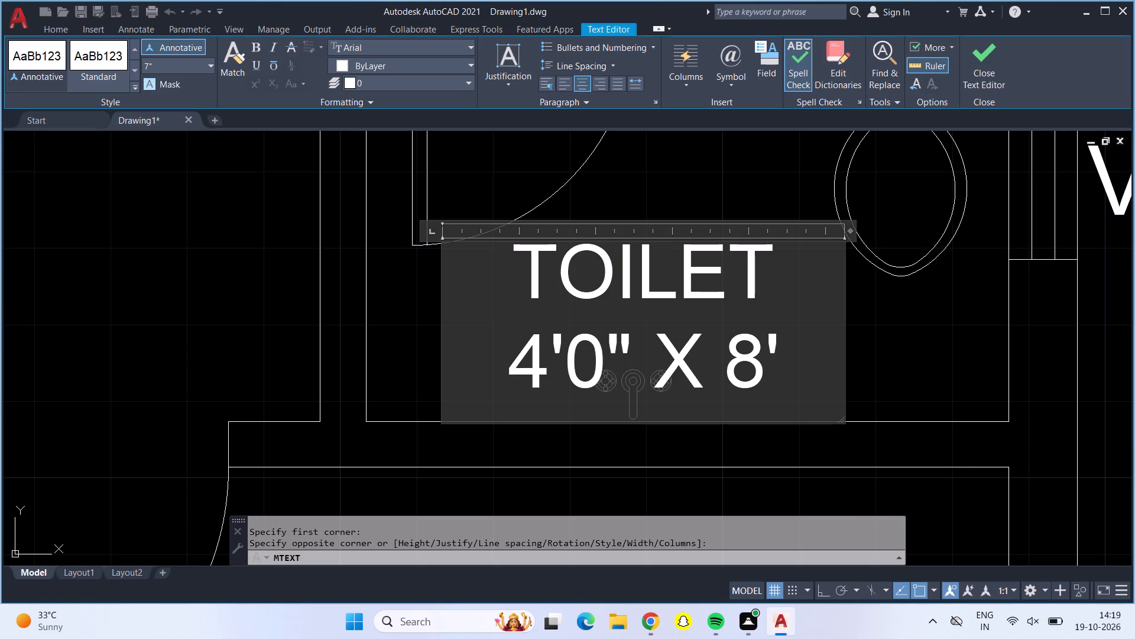
type("0\"")
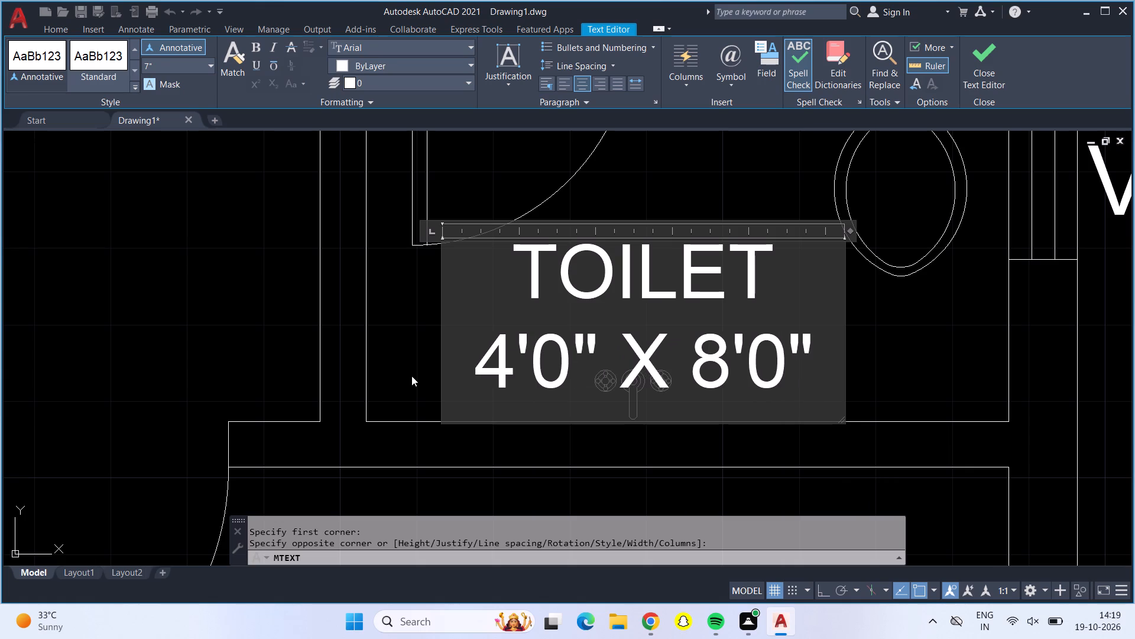
left_click(408, 357)
Create a centred multiline text box with 7" text height above the WC in the toilet beside the lower bedroom.
scroll(453, 344, "down", 3)
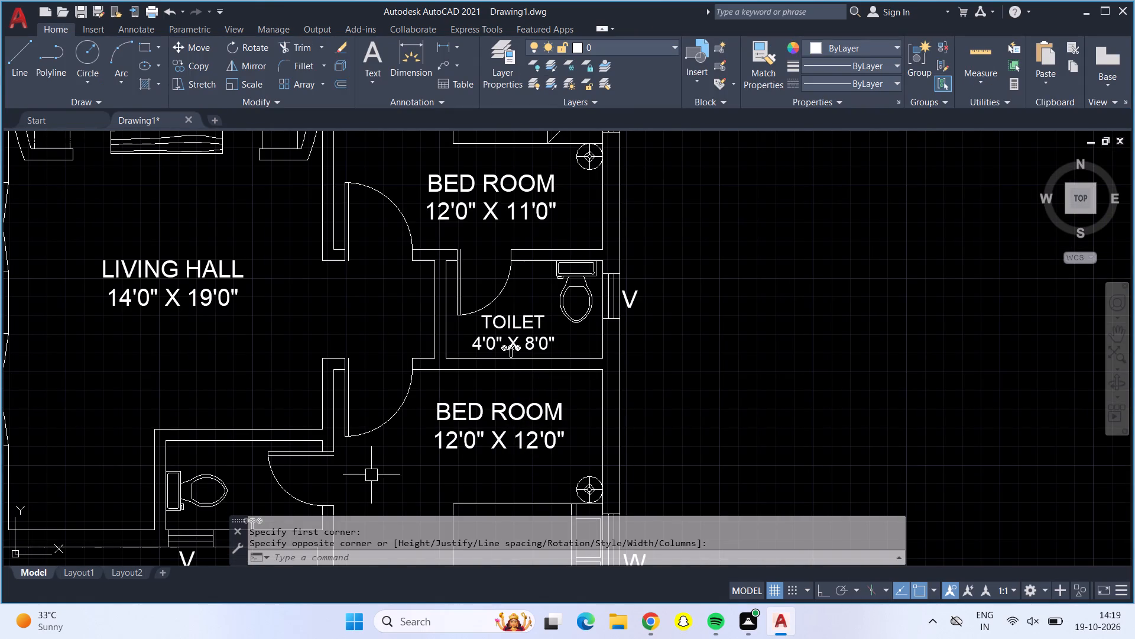
middle_click_drag(429, 445, 497, 317)
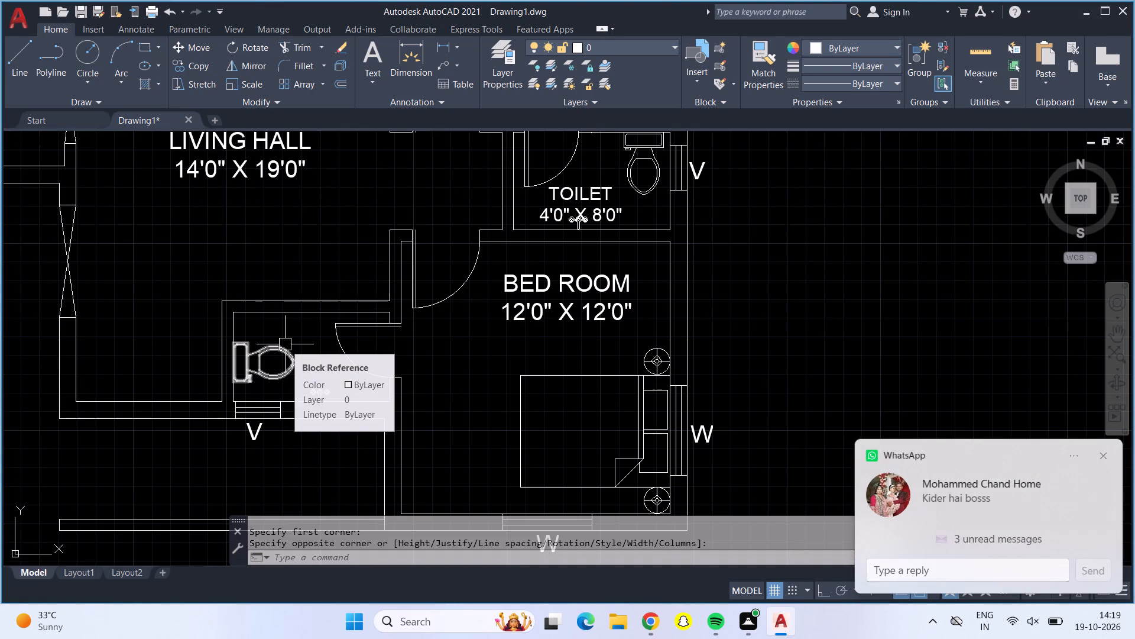
key("Escape")
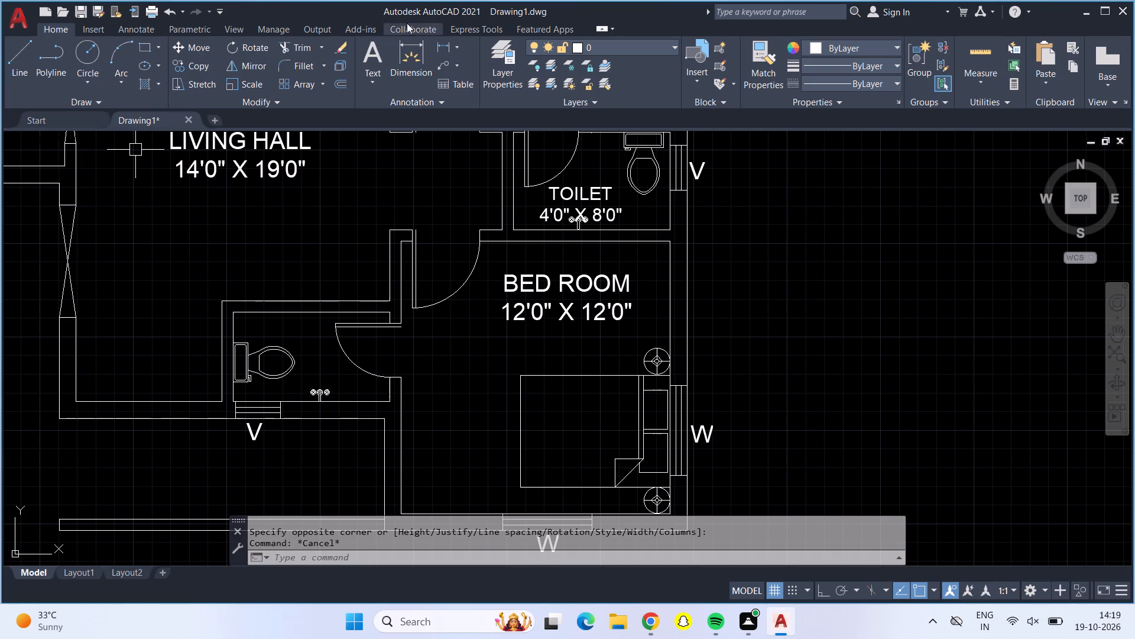
left_click(364, 49)
scroll(326, 359, "up", 4)
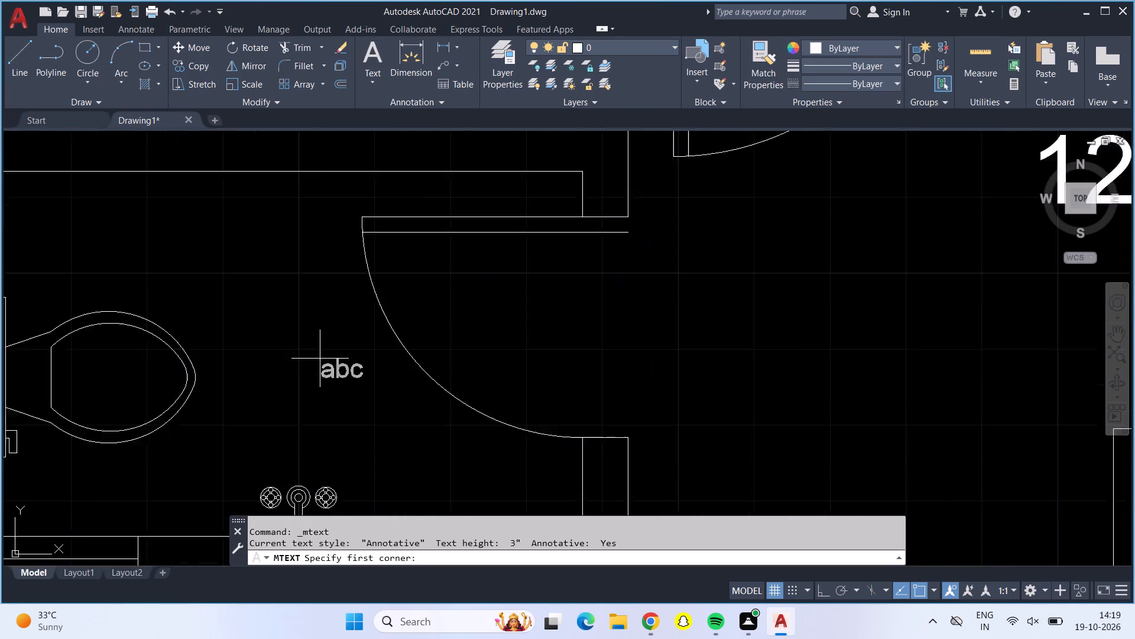
scroll(304, 363, "down", 2)
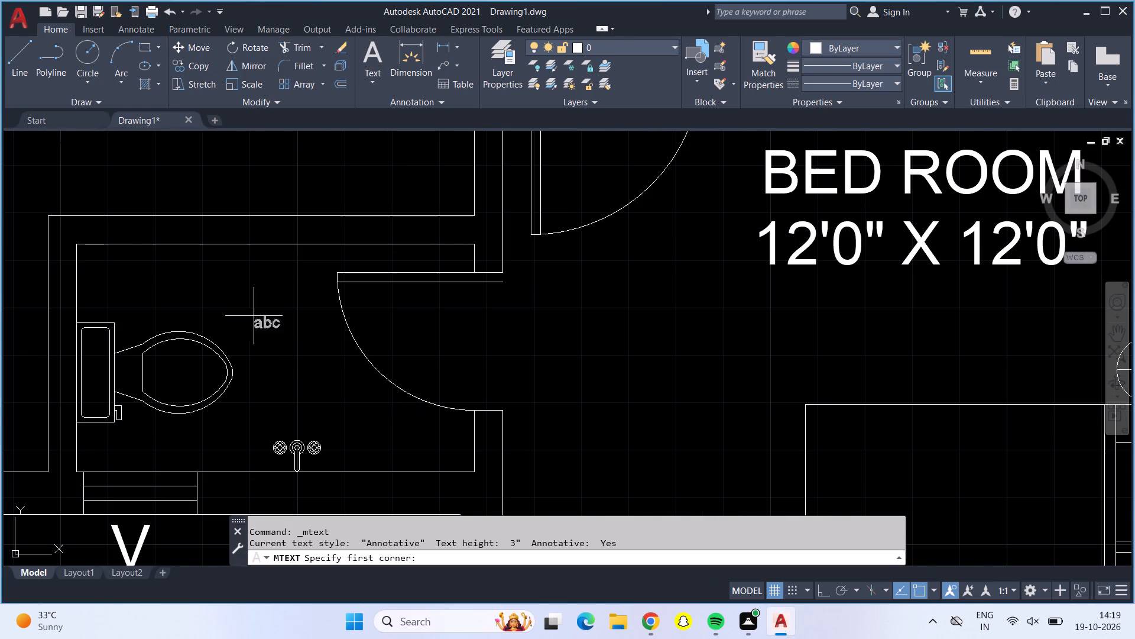
left_click(97, 254)
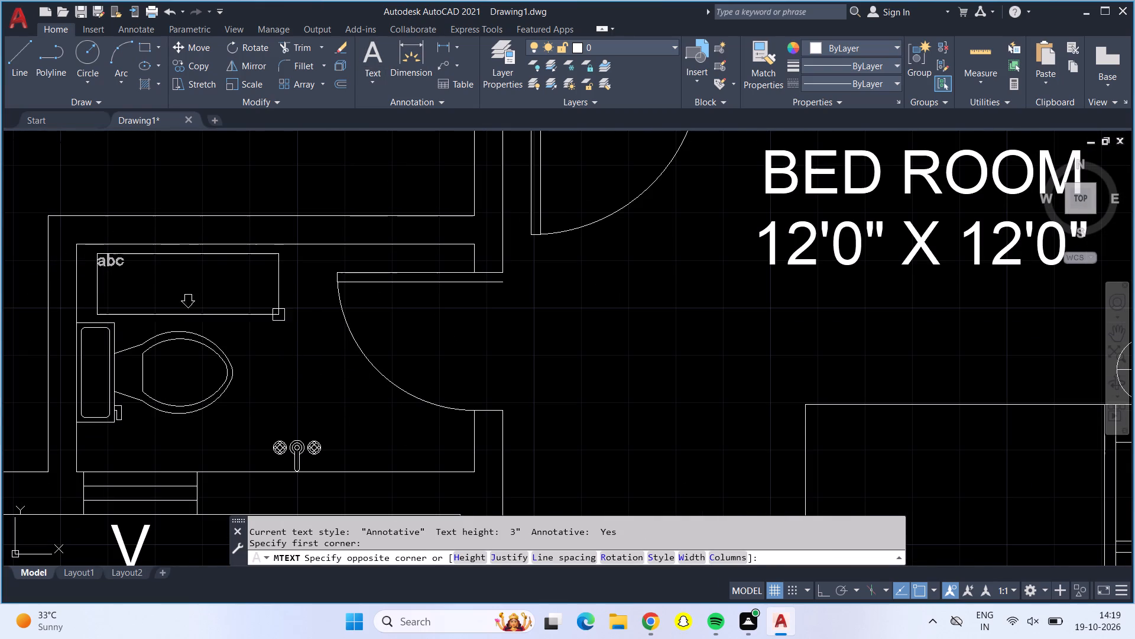
left_click(318, 312)
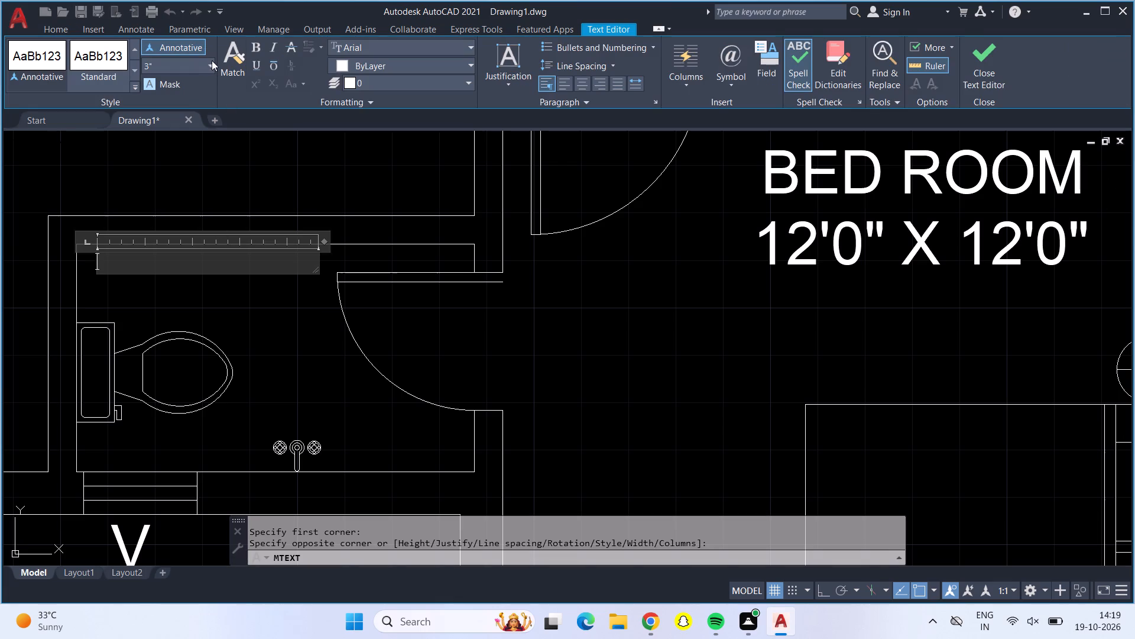
left_click(213, 66)
left_click(200, 88)
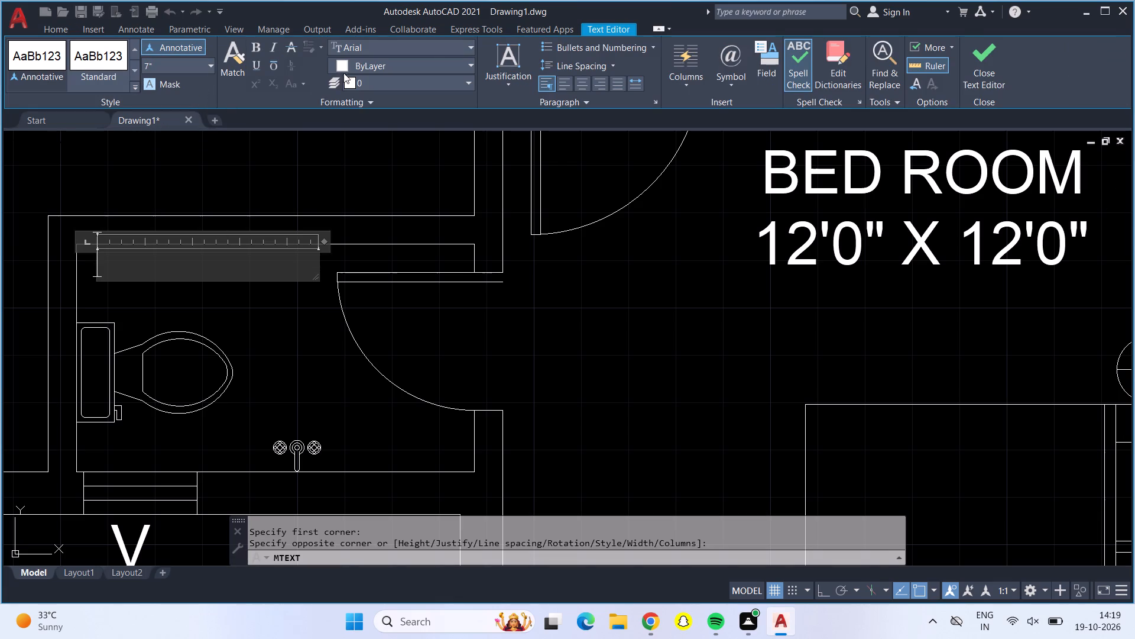
left_click(583, 79)
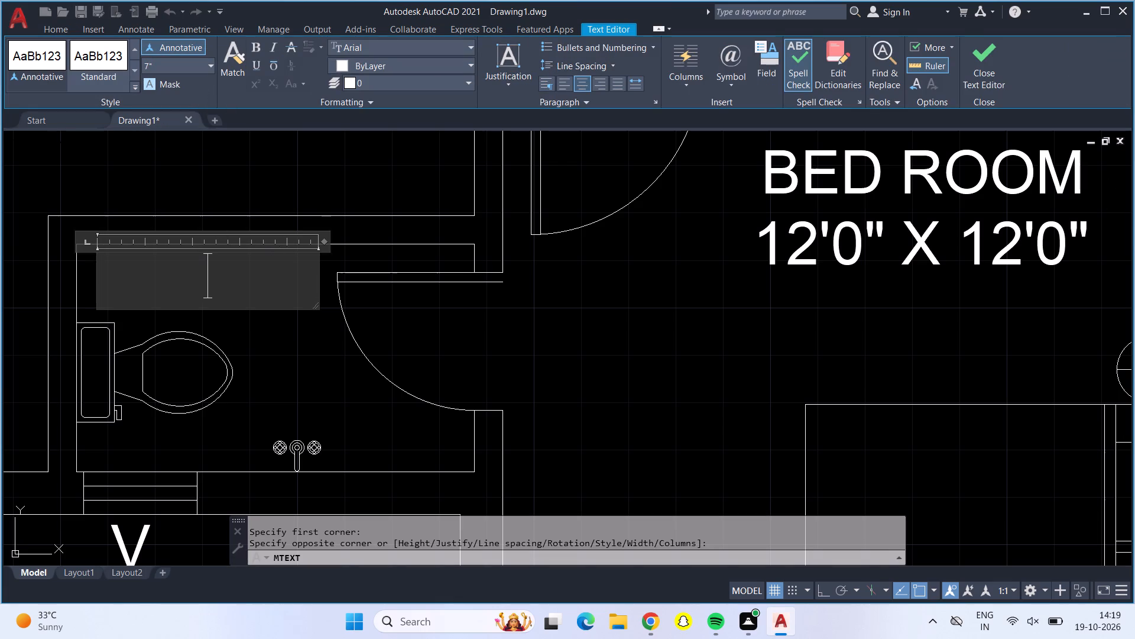
Fill the lower toilet's label with TOILET and 7'0" X 4'0" on a second line.
type("TOILEY")
key("shift+BackSpace")
type("T")
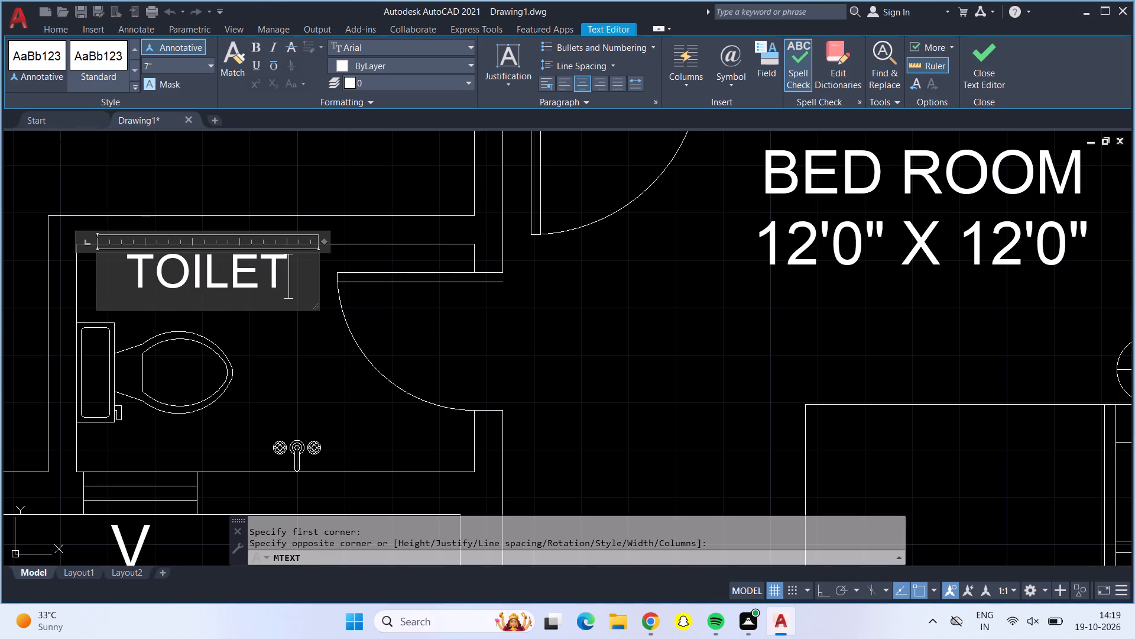
key("space")
key("Return")
type("7'0\" X 4'0\"")
left_click(471, 370)
Examine the floor plan's room labels from the toilets across to the parking area and the small room above the staircase.
scroll(471, 370, "down", 2)
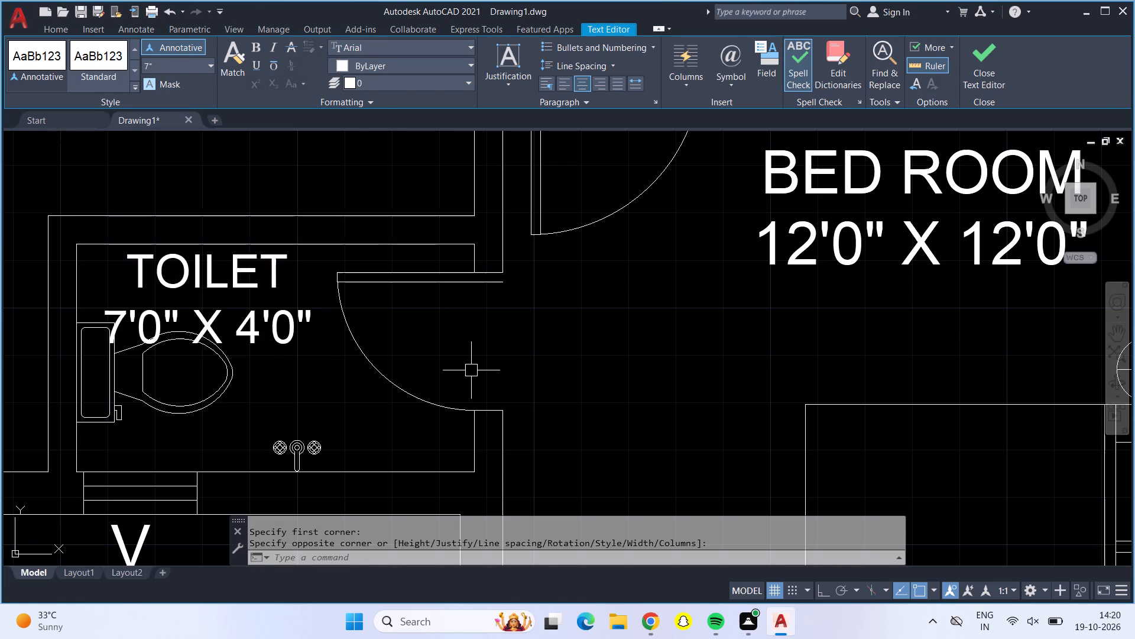
scroll(458, 334, "down", 2)
middle_click_drag(319, 312, 361, 362)
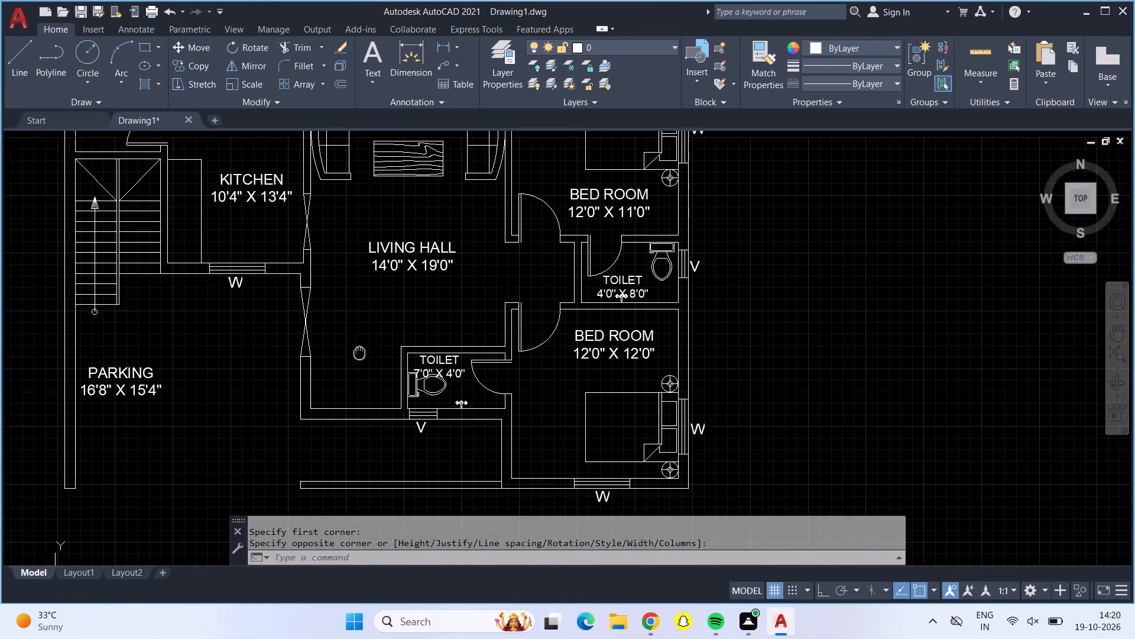
middle_click_drag(361, 362, 363, 383)
scroll(358, 375, "down", 1)
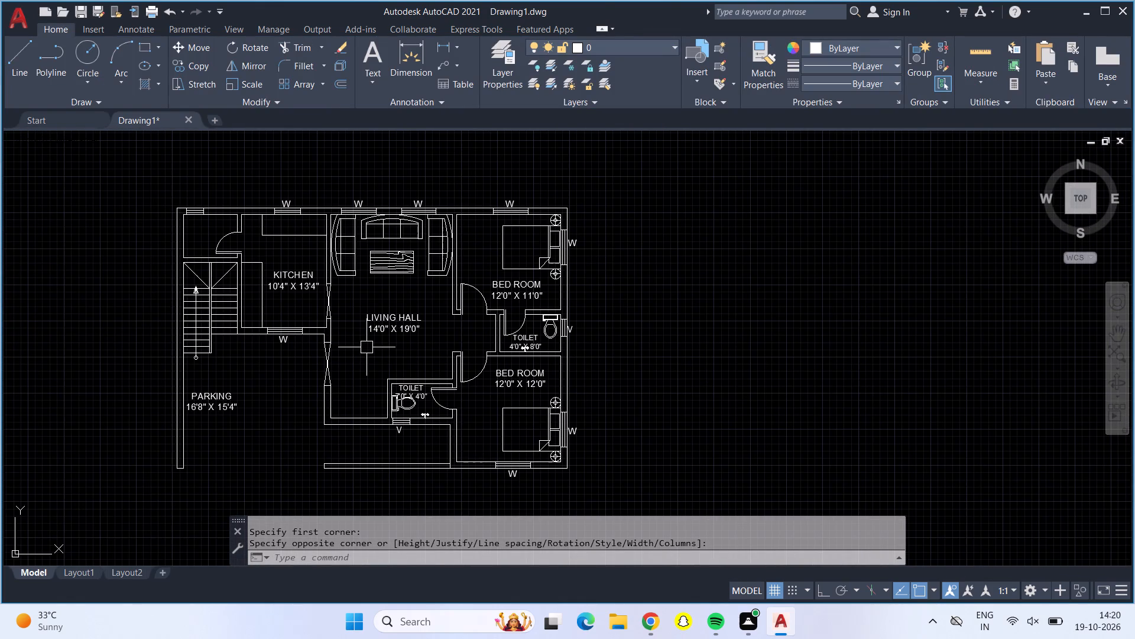
scroll(352, 364, "up", 1)
middle_click_drag(352, 364, 372, 370)
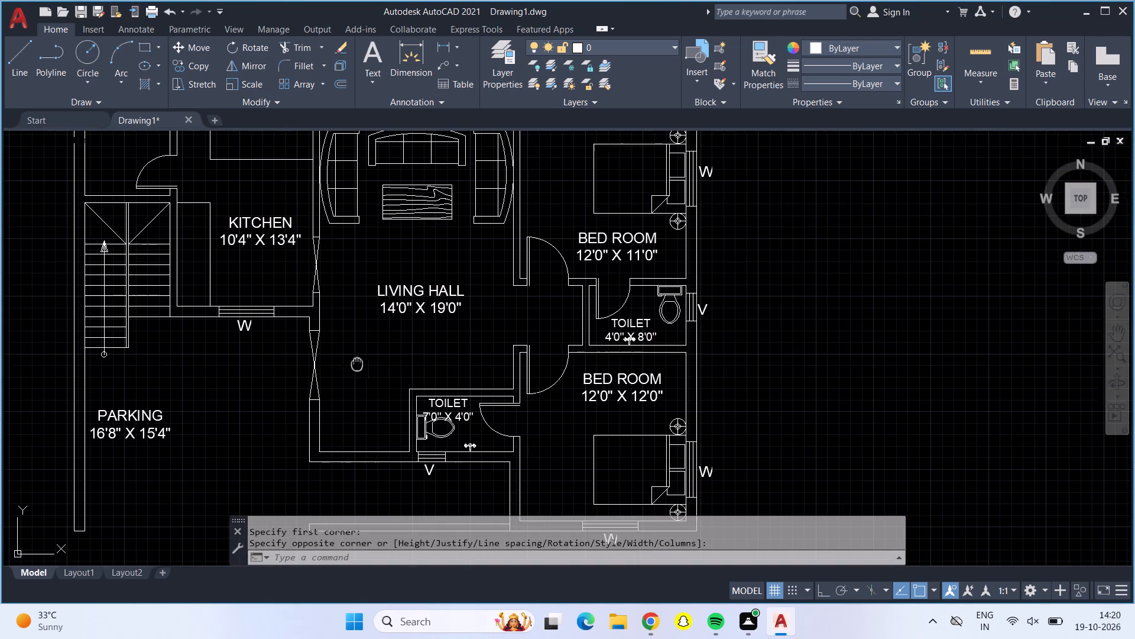
middle_click_drag(372, 370, 393, 380)
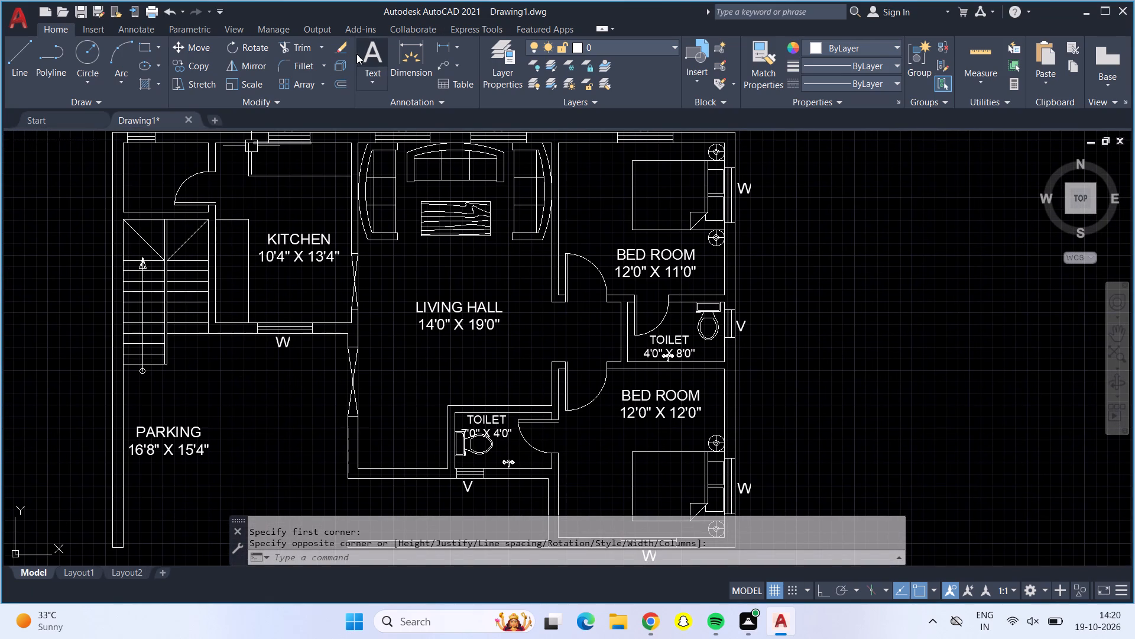
Create a centred multiline text box with 7" text height in the small room above the staircase.
left_click(362, 55)
scroll(150, 175, "up", 3)
middle_click_drag(147, 174, 229, 330)
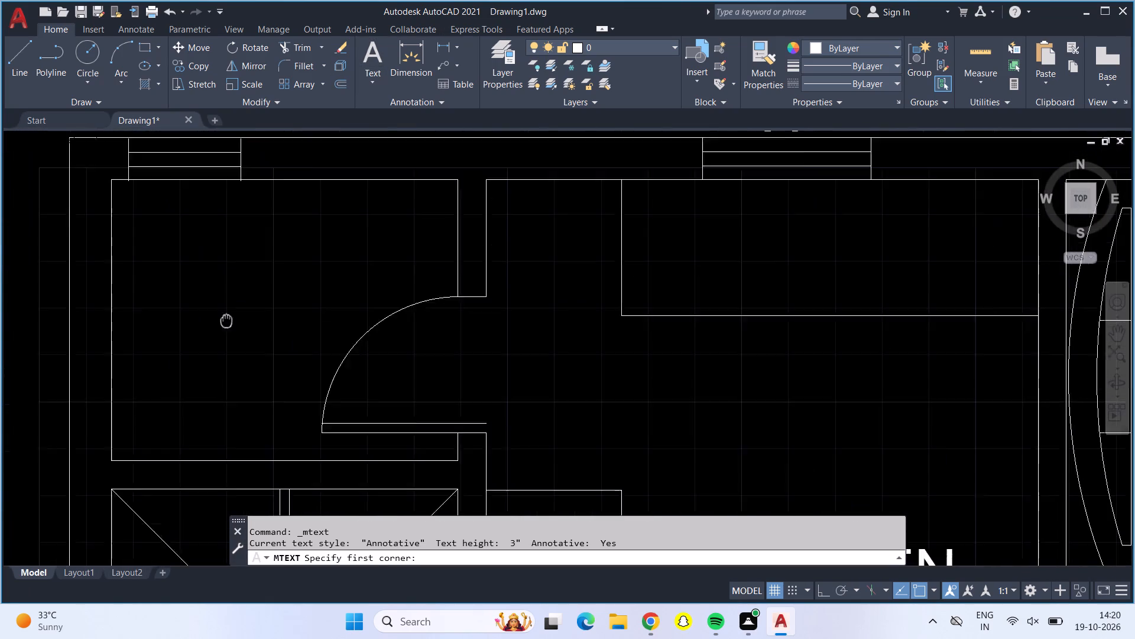
middle_click_drag(229, 330, 231, 333)
left_click(141, 240)
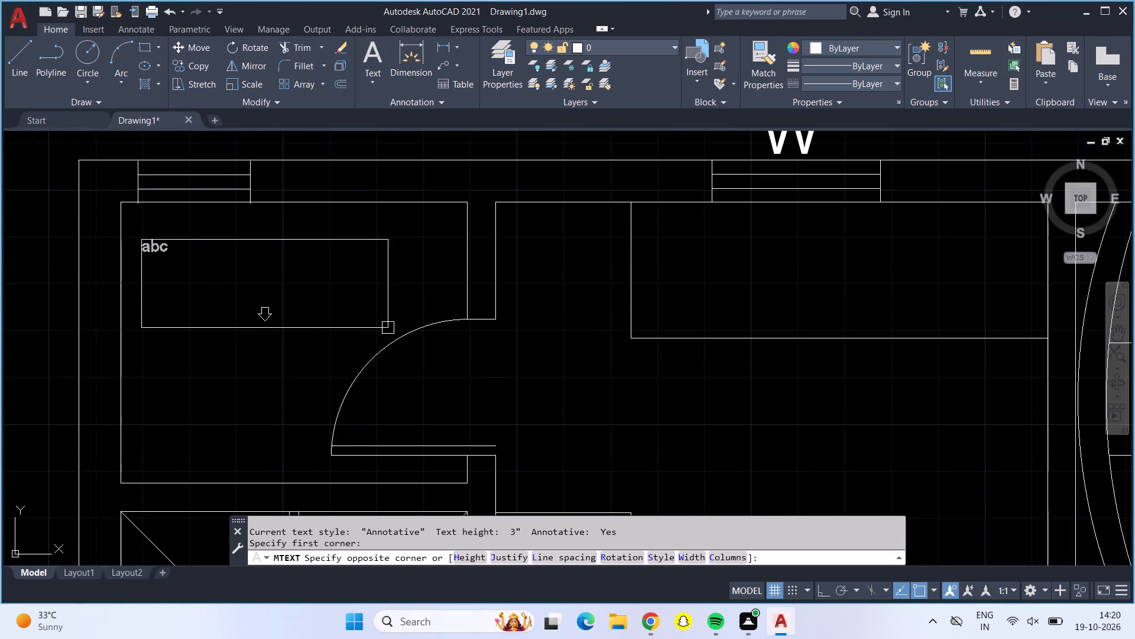
left_click(404, 329)
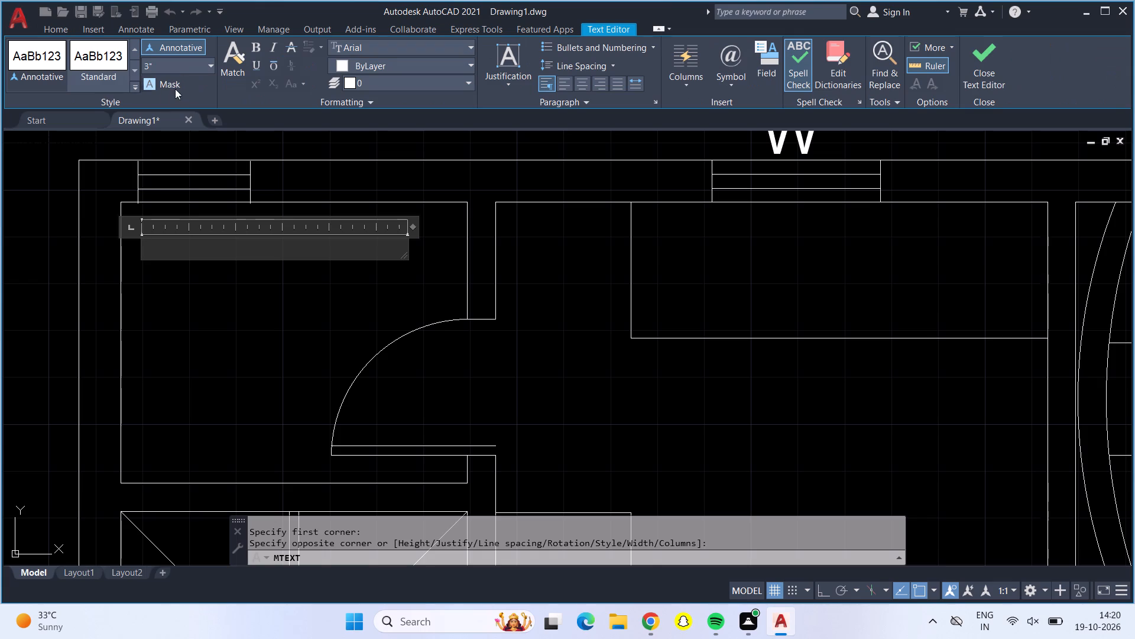
left_click(190, 70)
left_click(209, 62)
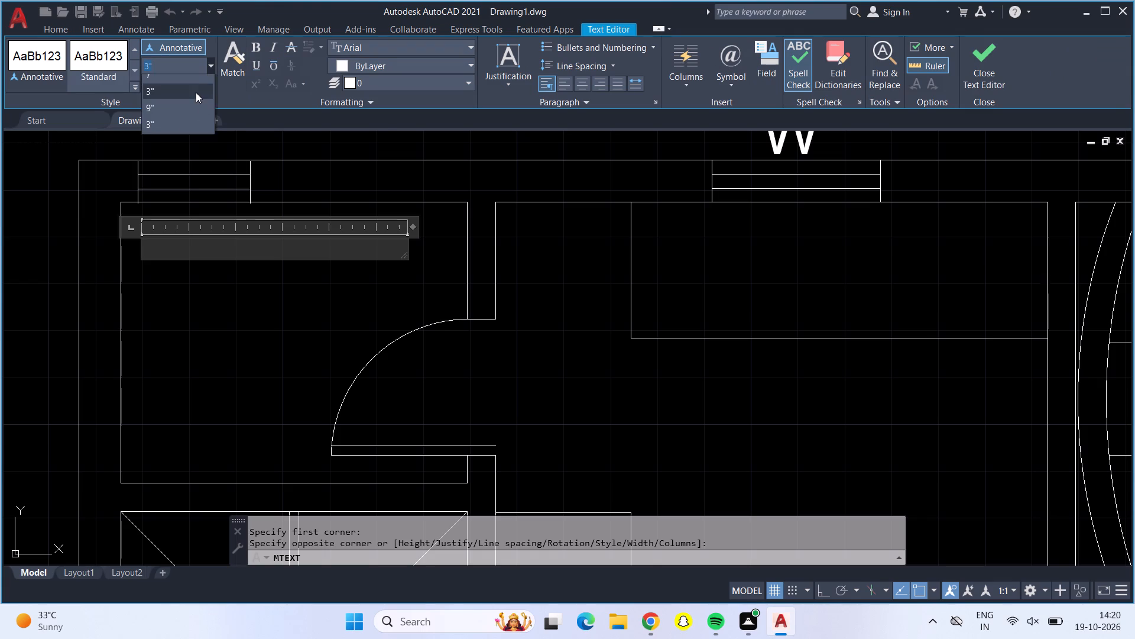
left_click(196, 86)
left_click(586, 89)
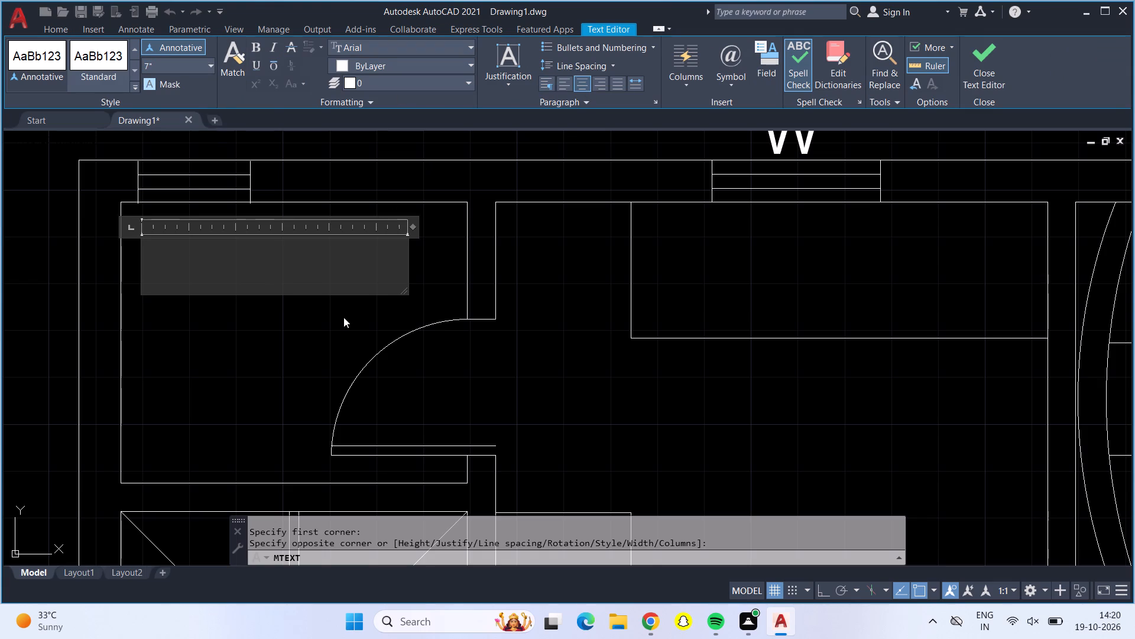
Label the small room above the staircase STOR, with 6'0" X 5'0" on a second line.
type("STOR")
key("Return")
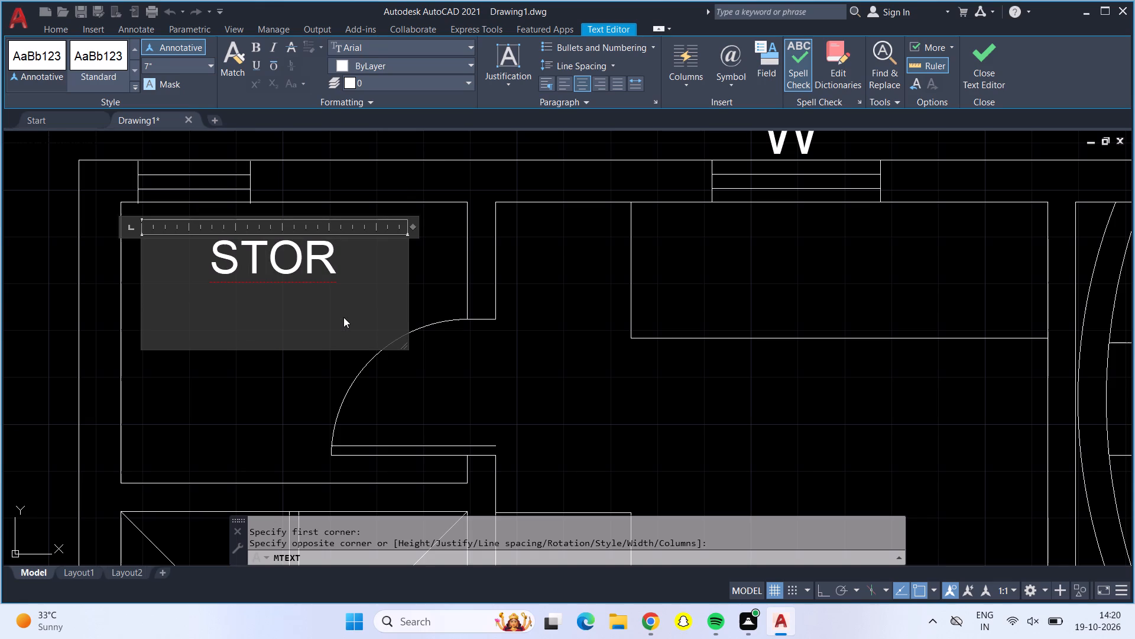
type("6'")
type("0\" X")
key("space")
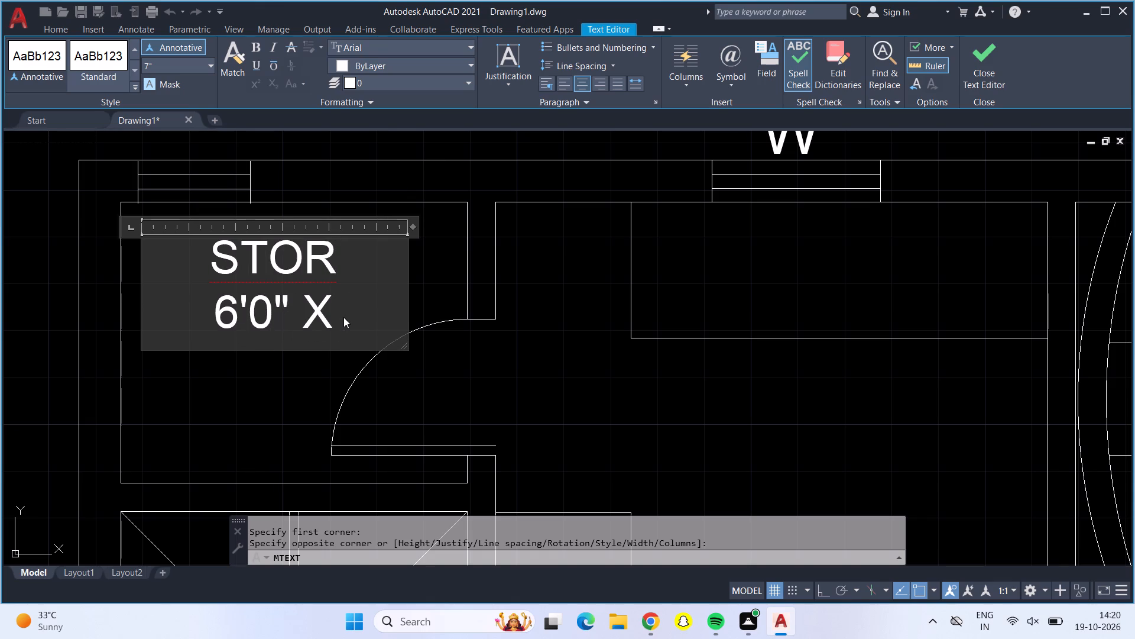
type("5'0")
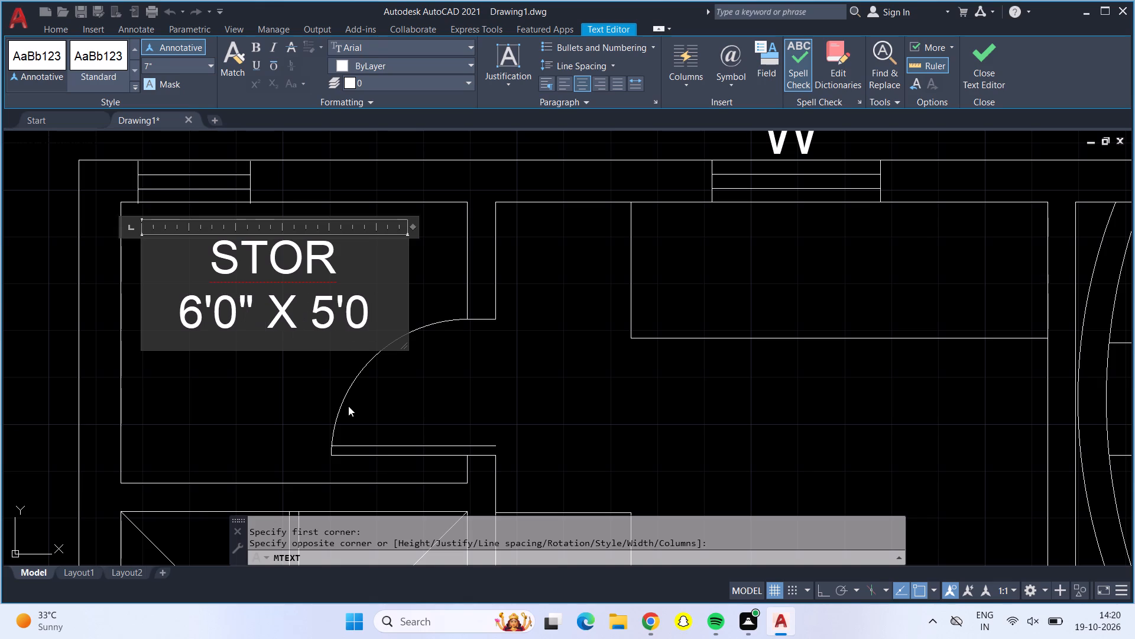
key("shift+quotedbl")
left_click(382, 405)
Copy the V label from the right-hand toilet's ventilator to the opening above the STOR room.
scroll(417, 399, "down", 2)
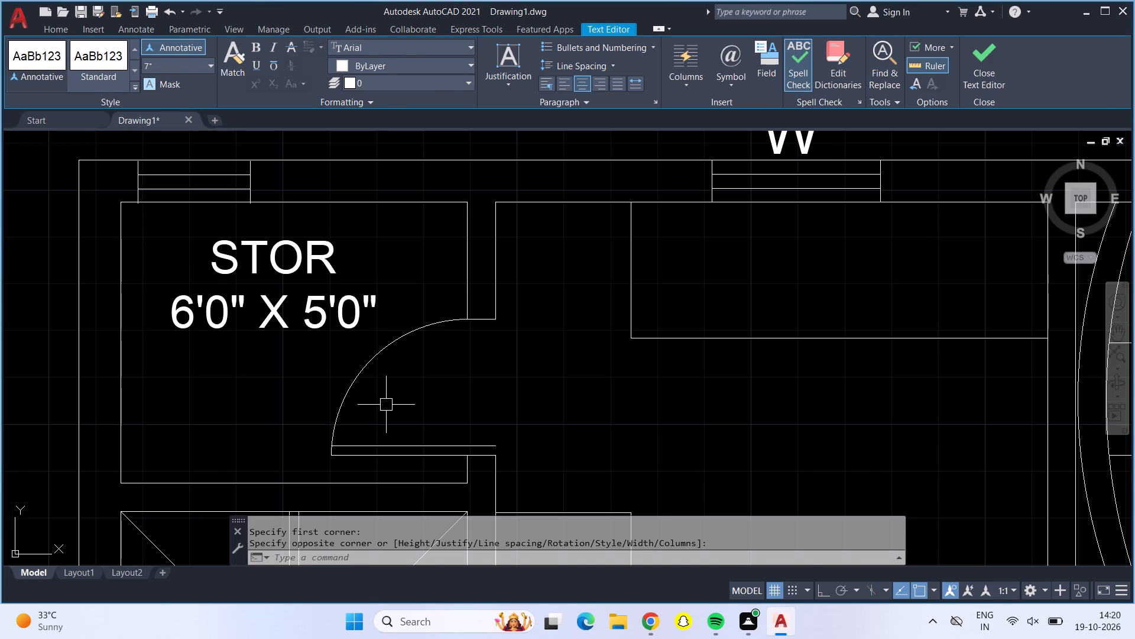
scroll(494, 393, "down", 2)
middle_click_drag(467, 288, 329, 187)
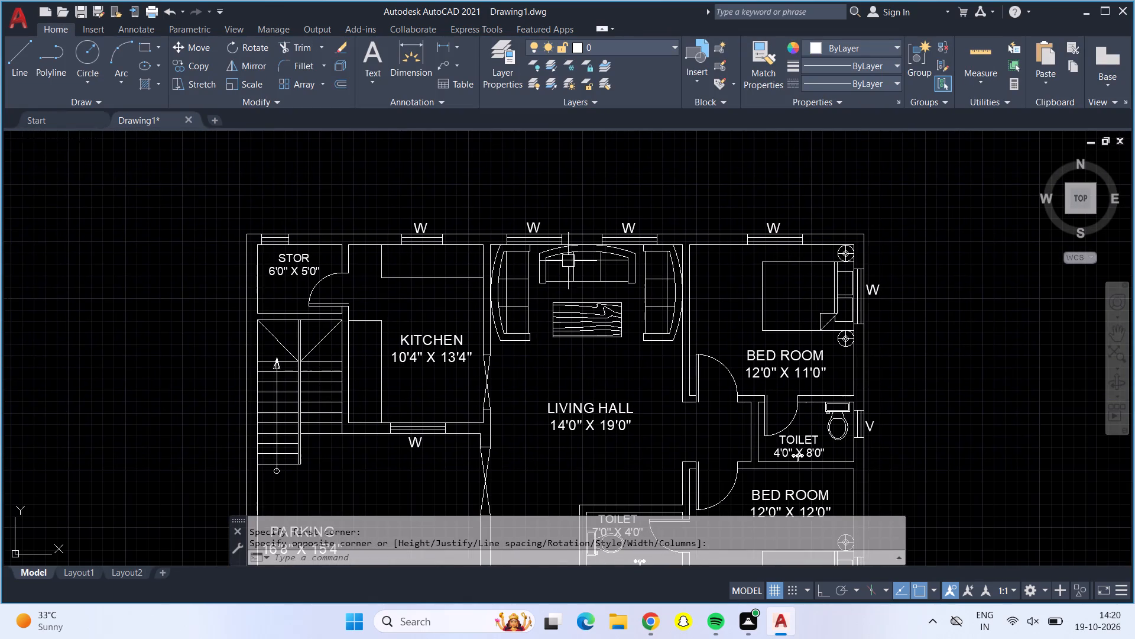
left_click(870, 426)
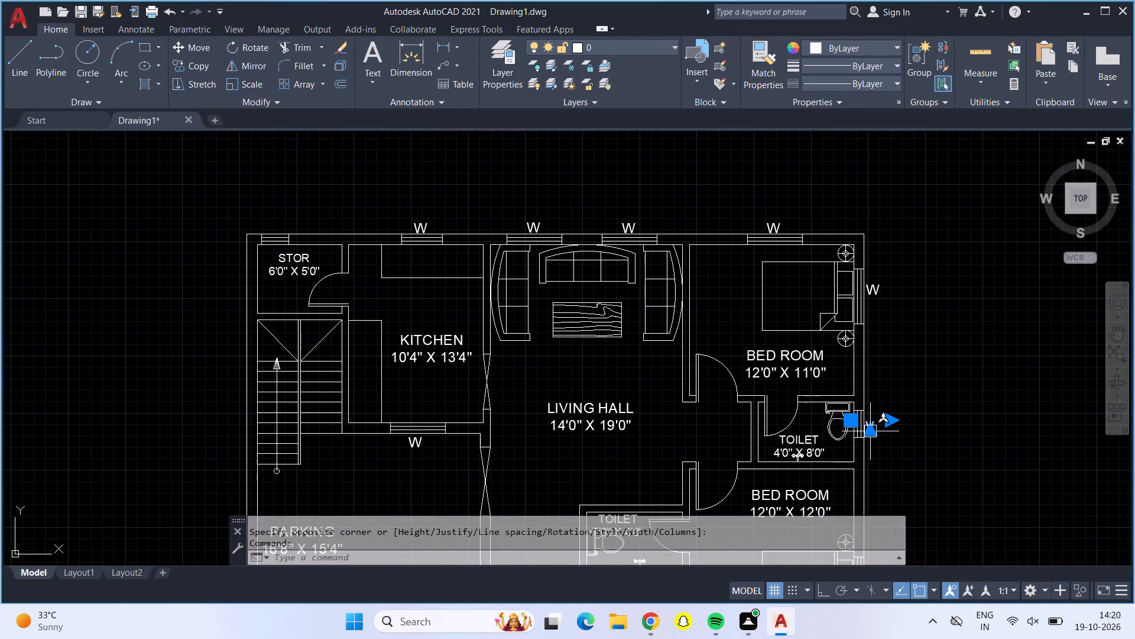
left_click(199, 63)
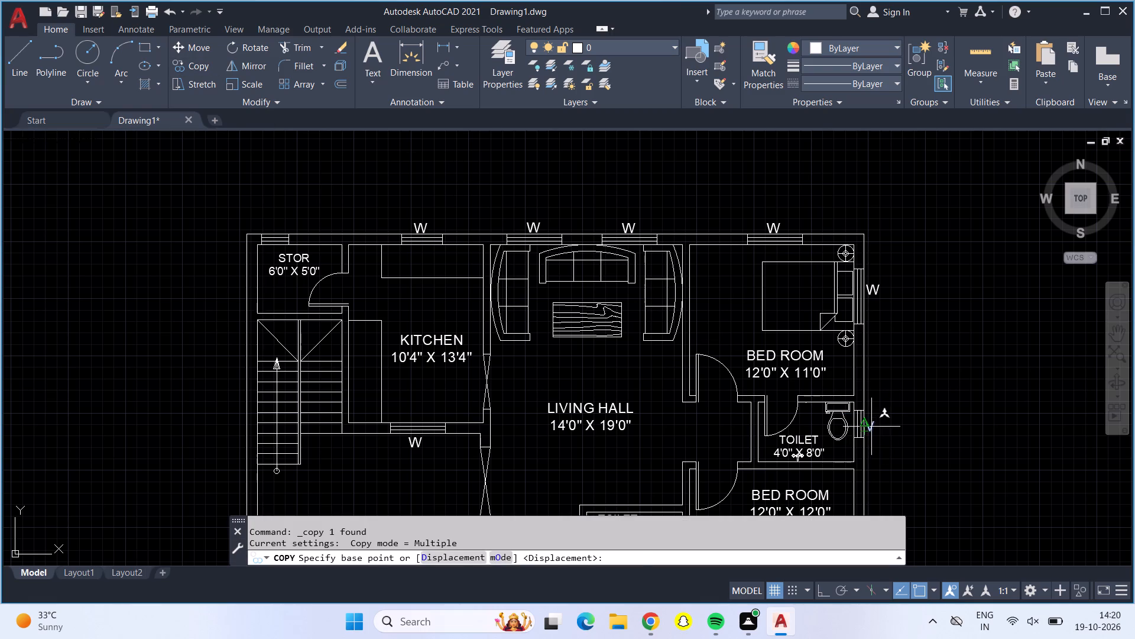
left_click_drag(872, 427, 865, 427)
scroll(247, 217, "up", 3)
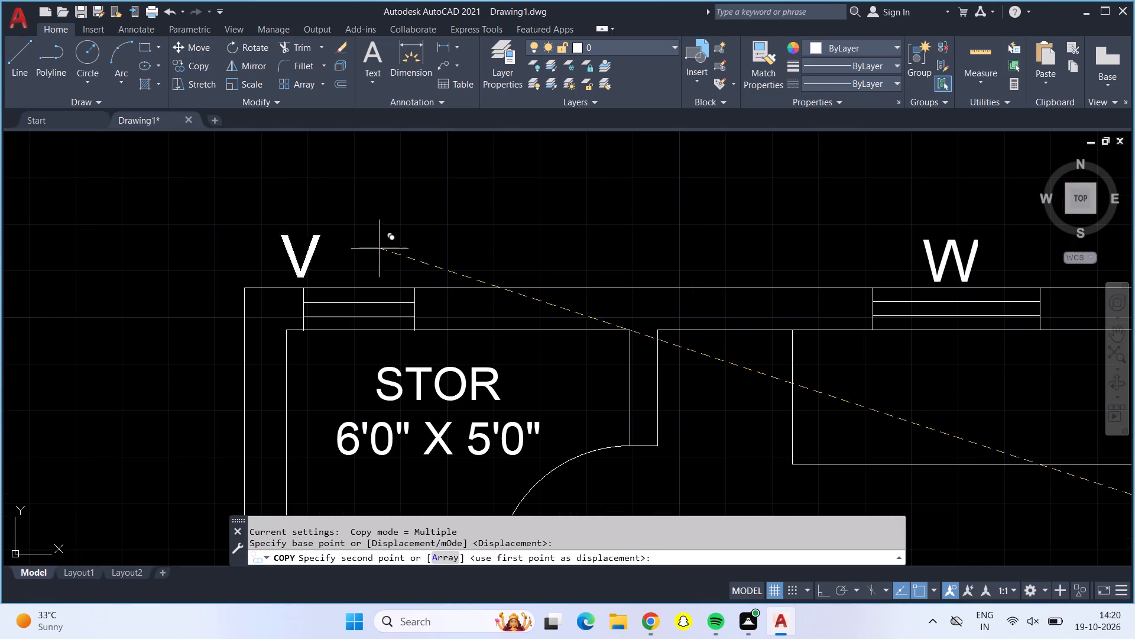
left_click(436, 253)
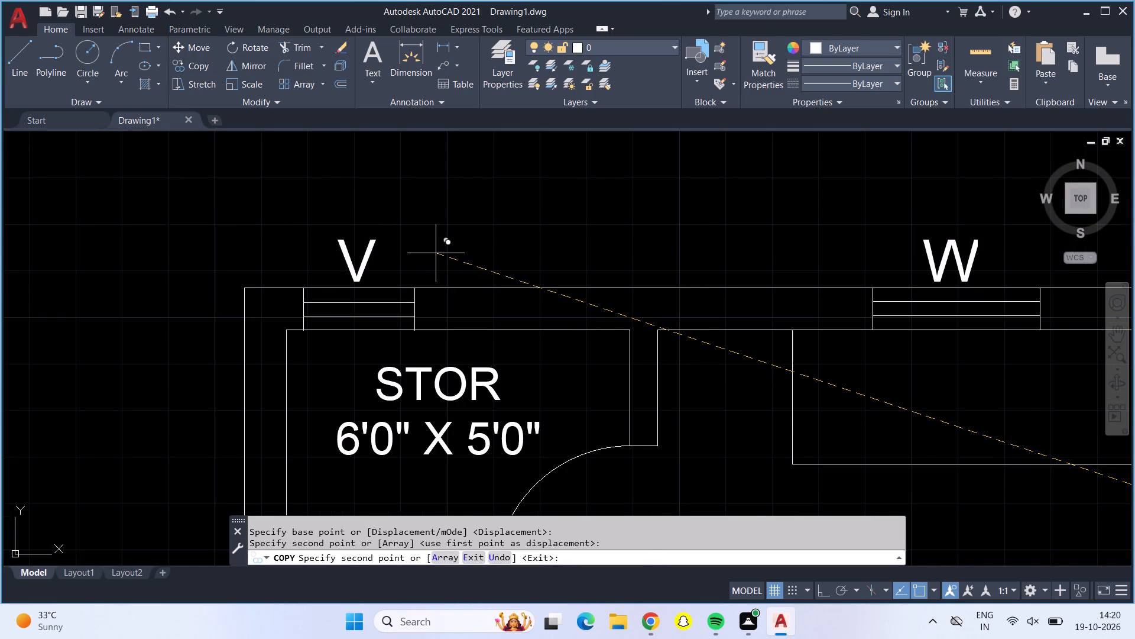
scroll(436, 253, "down", 3)
key("Escape")
scroll(481, 312, "down", 1)
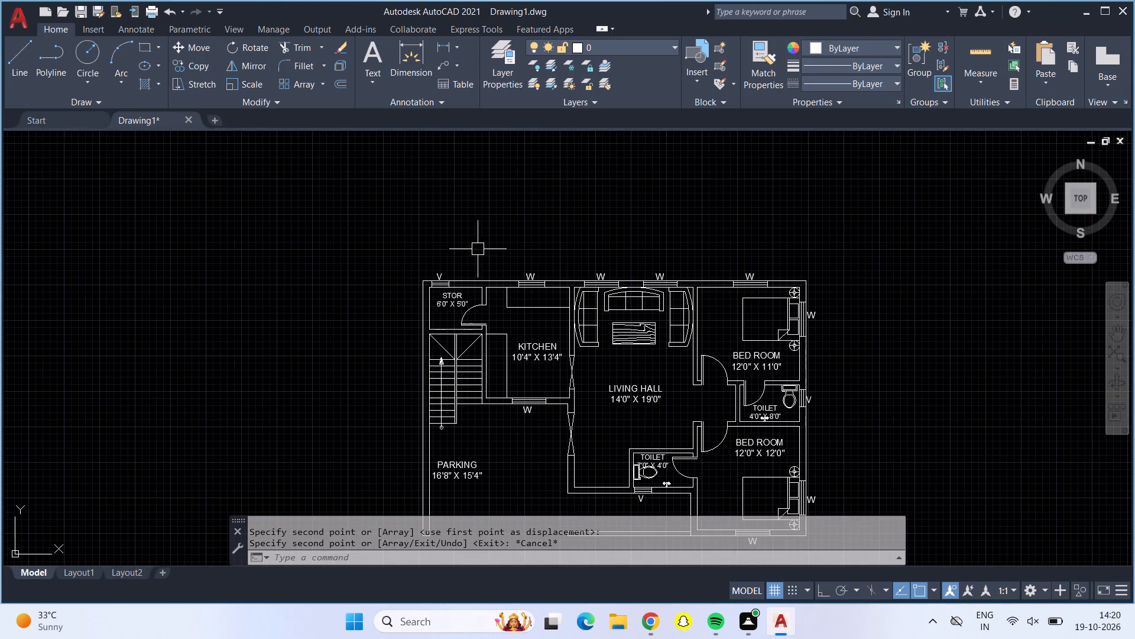
Insert the Vehicles - Imperial sample block above the kitchen's outer wall.
middle_click_drag(478, 249, 413, 164)
middle_click_drag(458, 355, 432, 355)
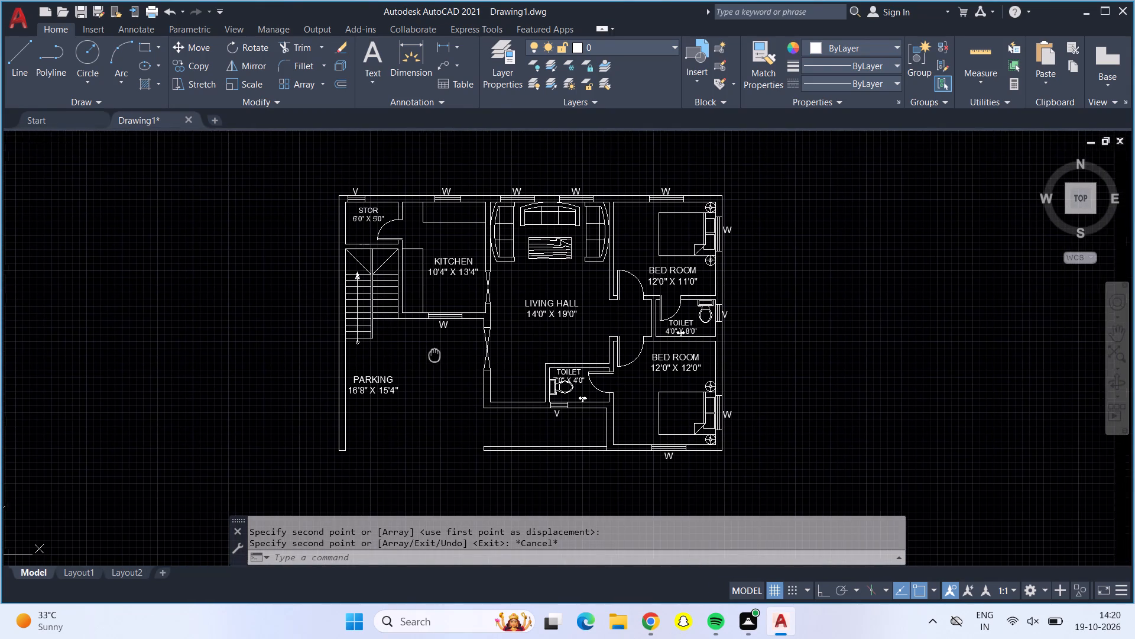
middle_click_drag(432, 355, 296, 355)
key("Escape")
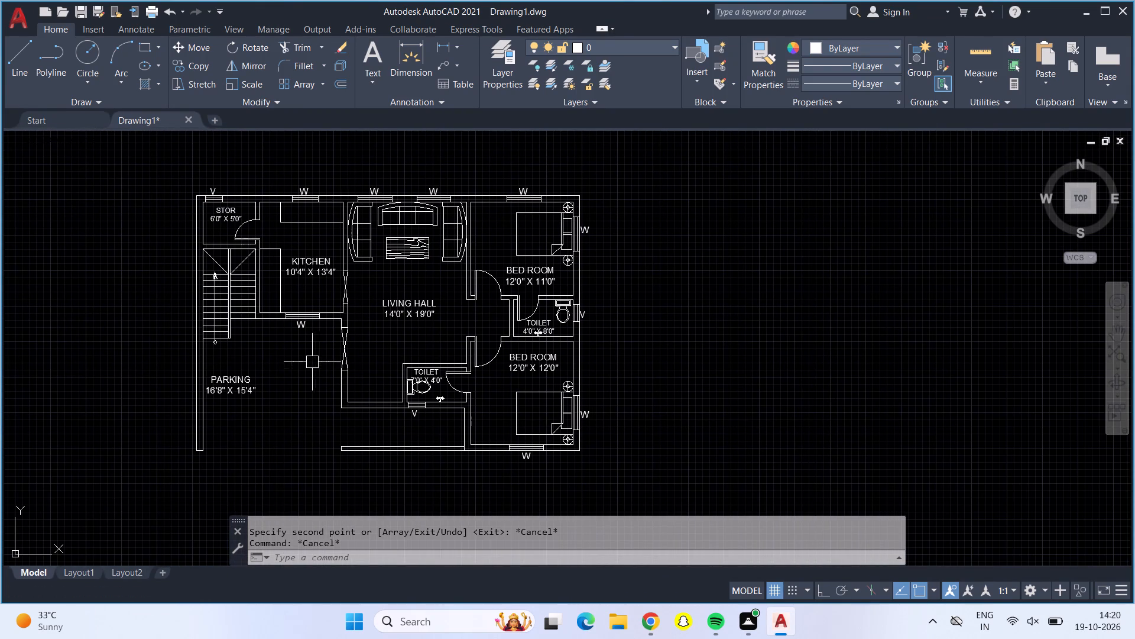
middle_click_drag(283, 367, 260, 350)
middle_click_drag(262, 353, 278, 379)
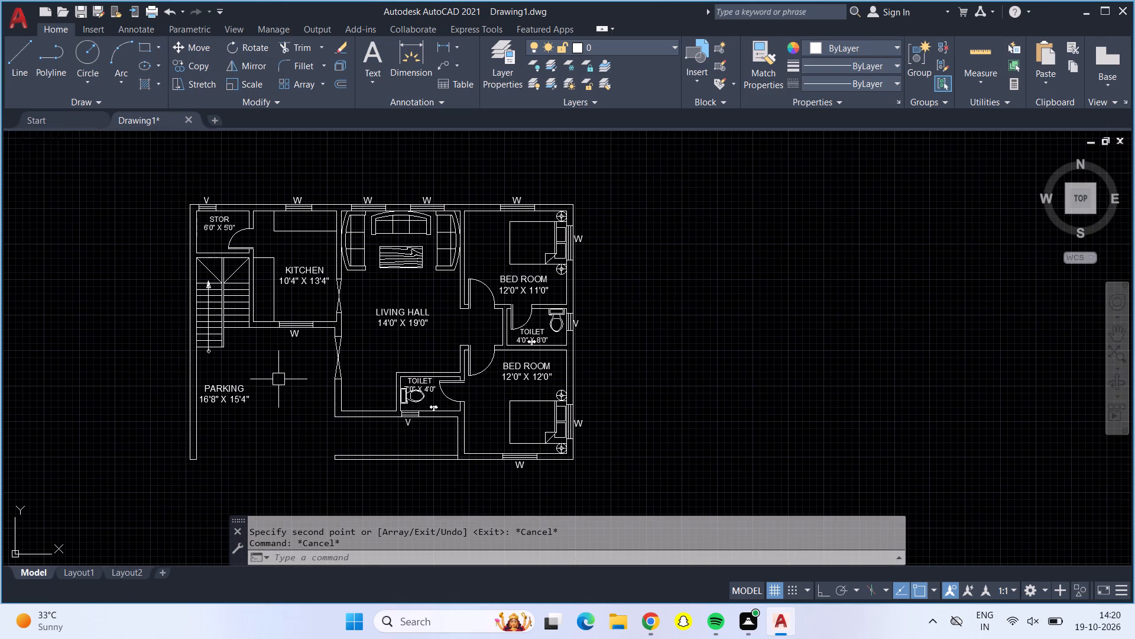
key("ctrl+3")
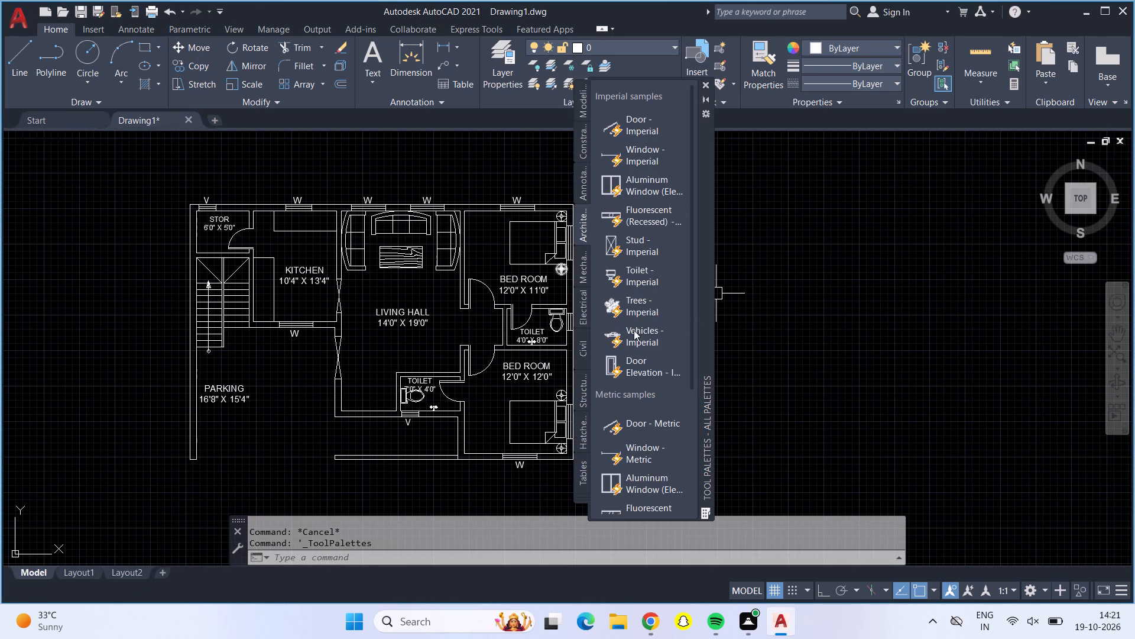
left_click_drag(634, 330, 832, 301)
key("Escape")
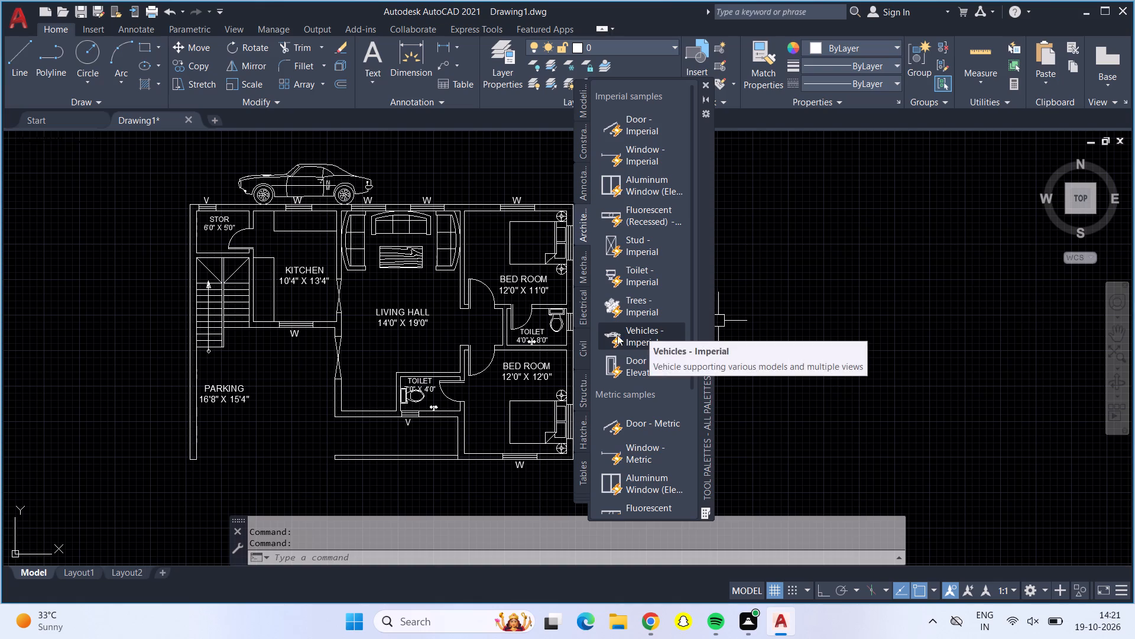
key("Escape")
key("Escape")
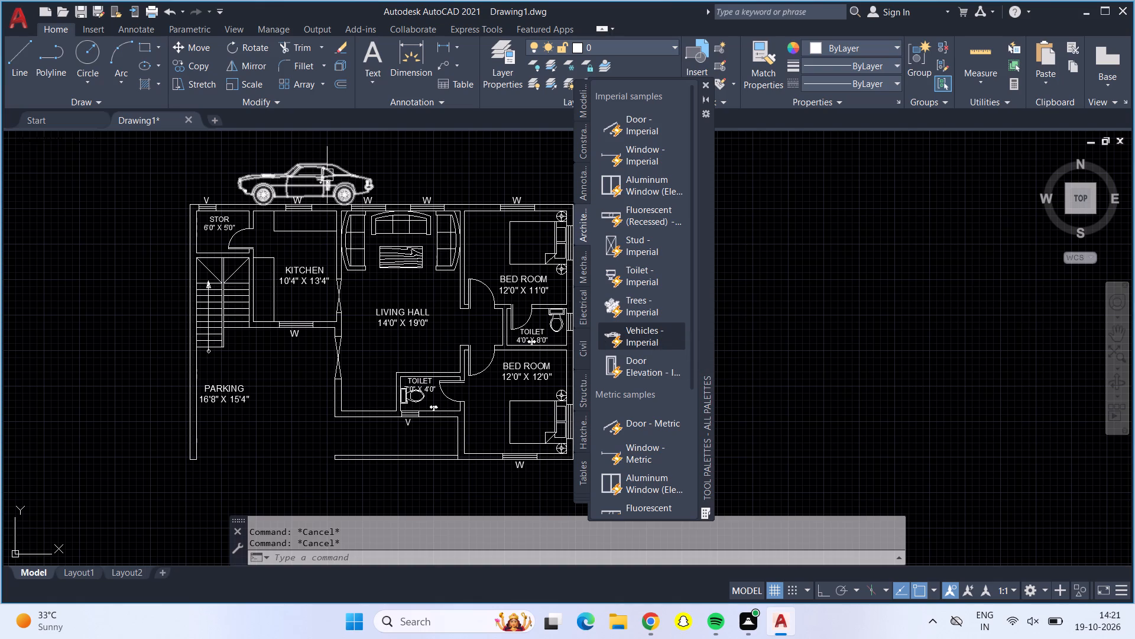
left_click(705, 88)
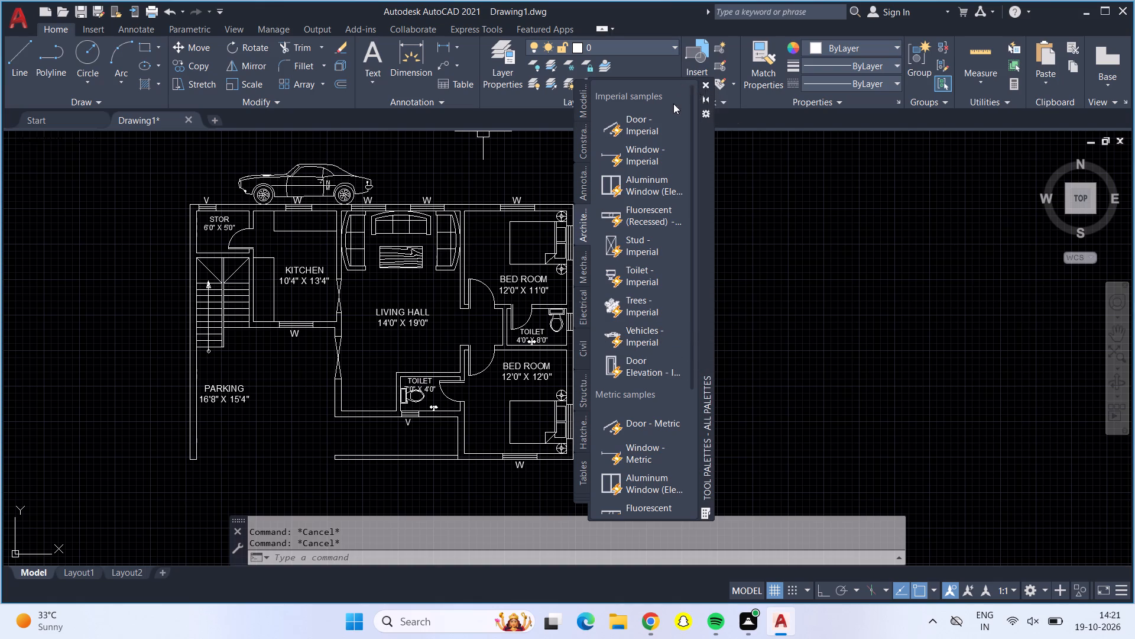
Switch the vehicle block to the Sports Car (Top) view.
left_click(337, 181)
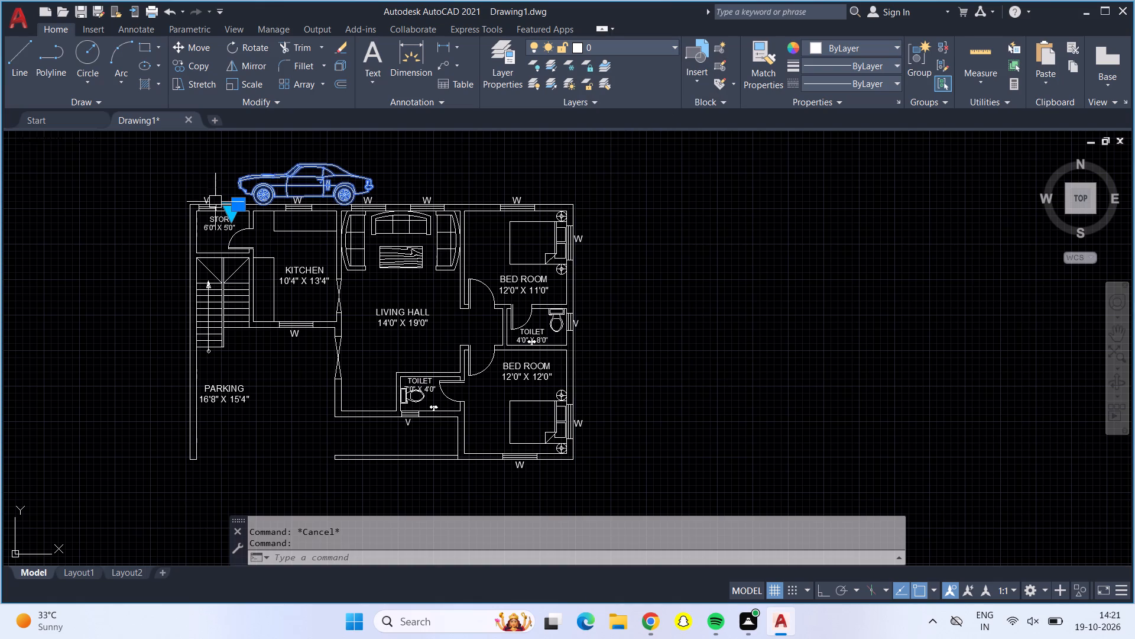
left_click(235, 218)
left_click(272, 242)
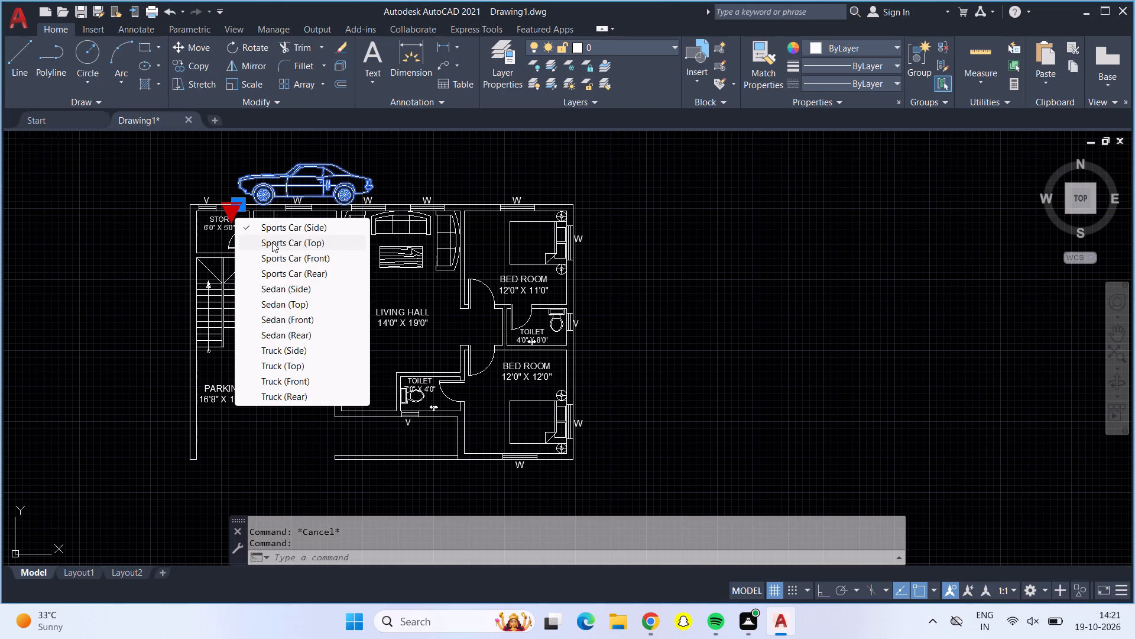
left_click(291, 183)
key("Escape")
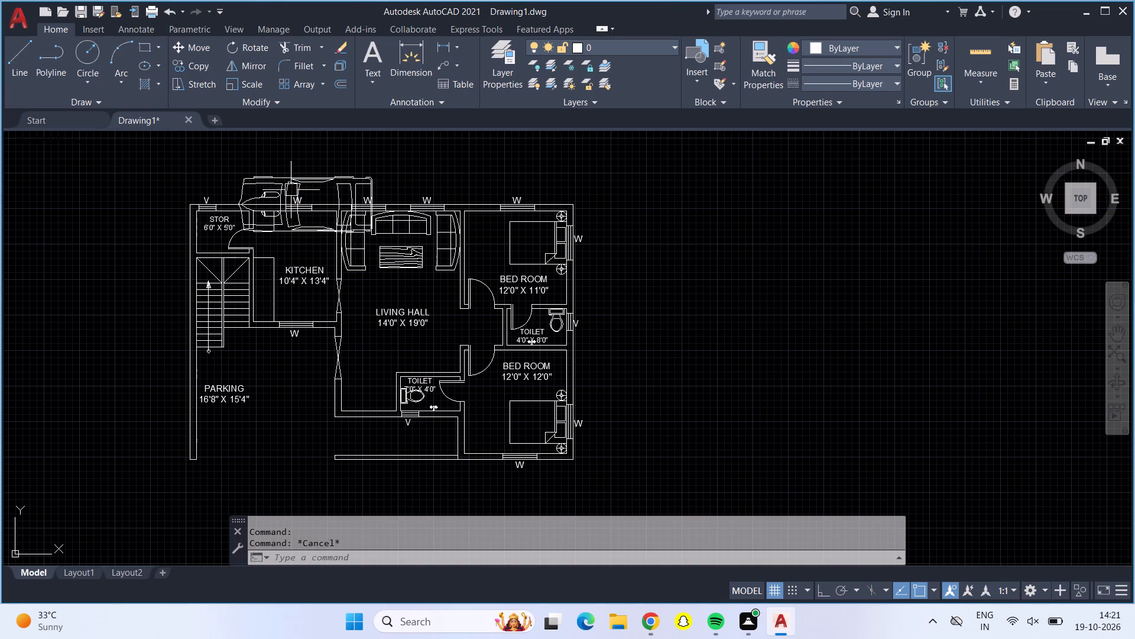
Move the car off the floor plan into the empty space west of the store and staircase.
left_click(291, 189)
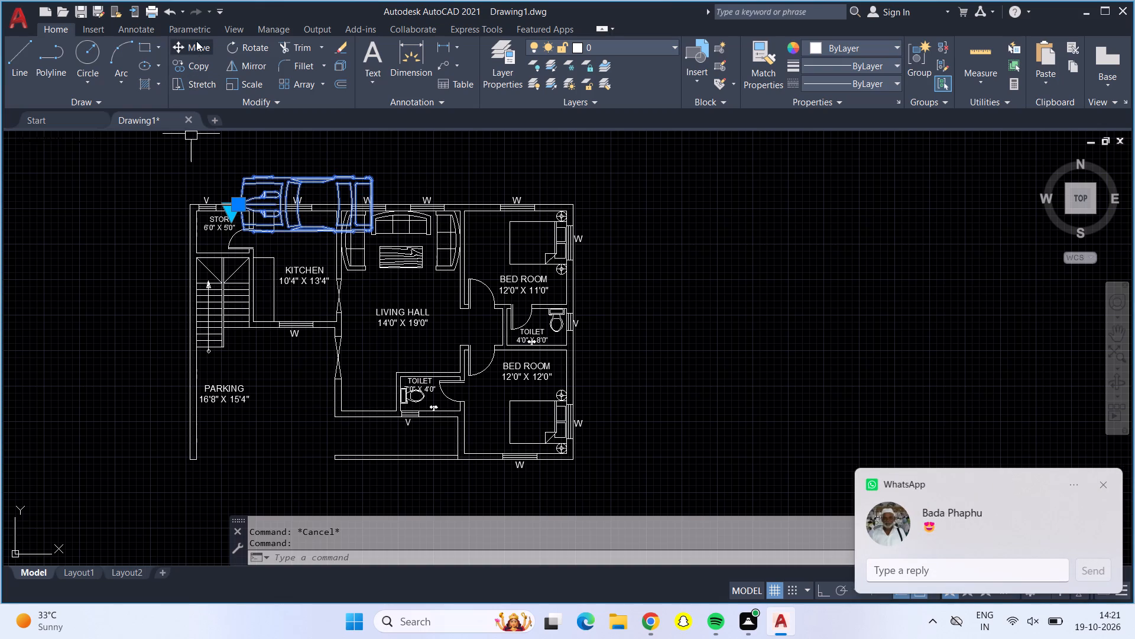
left_click(196, 41)
left_click(286, 188)
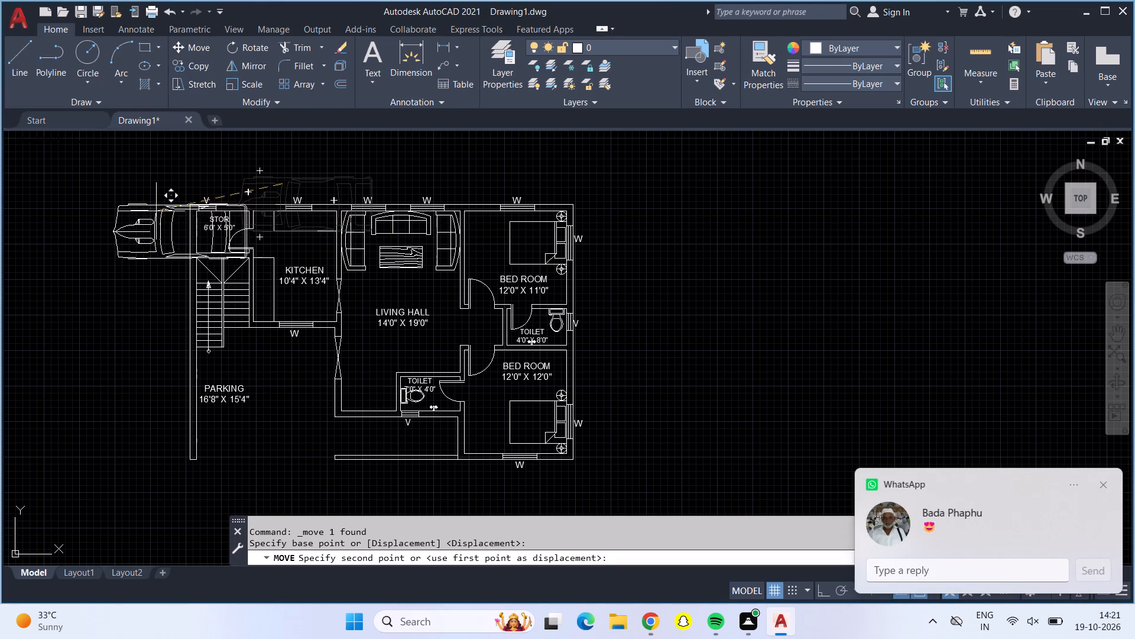
left_click(82, 227)
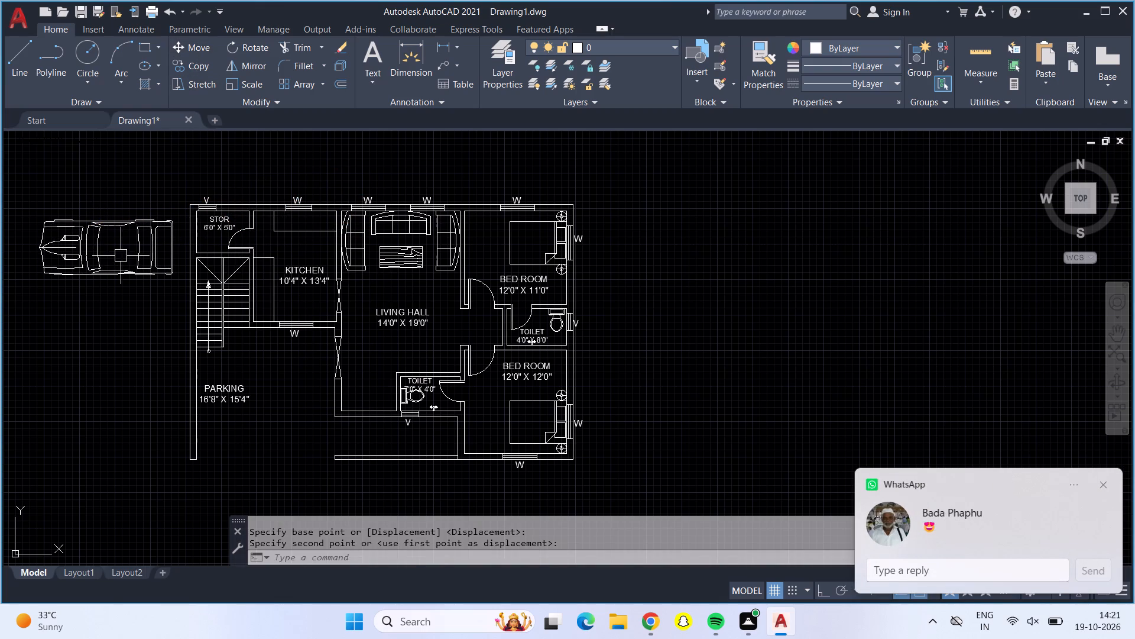
Rotate the car 270° with Ortho on, about its lower rear corner, so its front faces north.
left_click(121, 256)
left_click(121, 271)
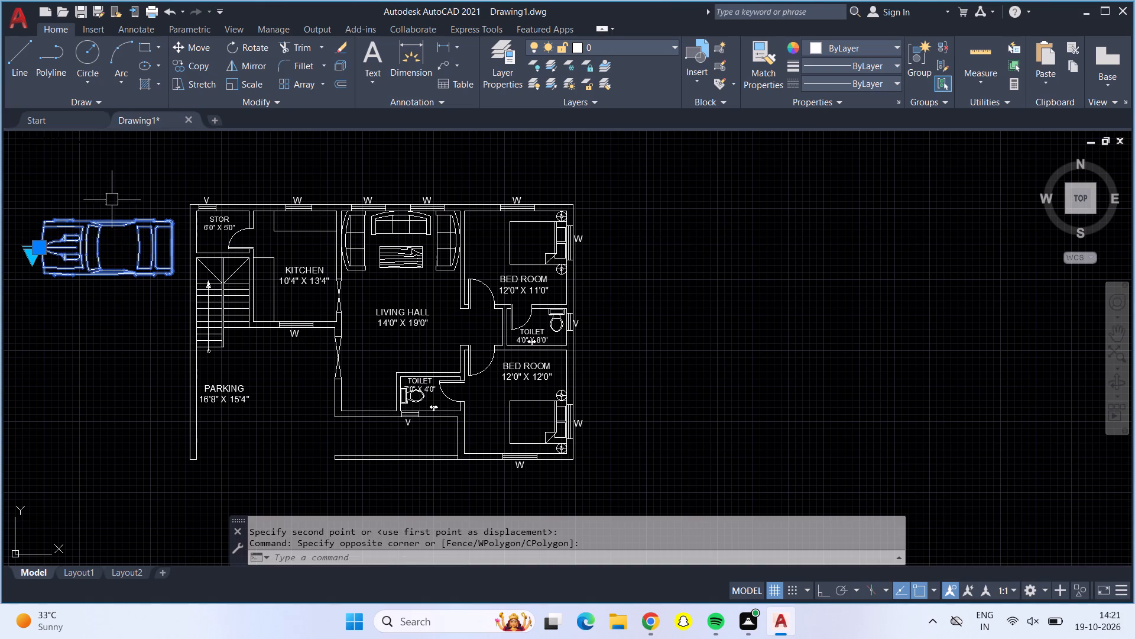
left_click(244, 47)
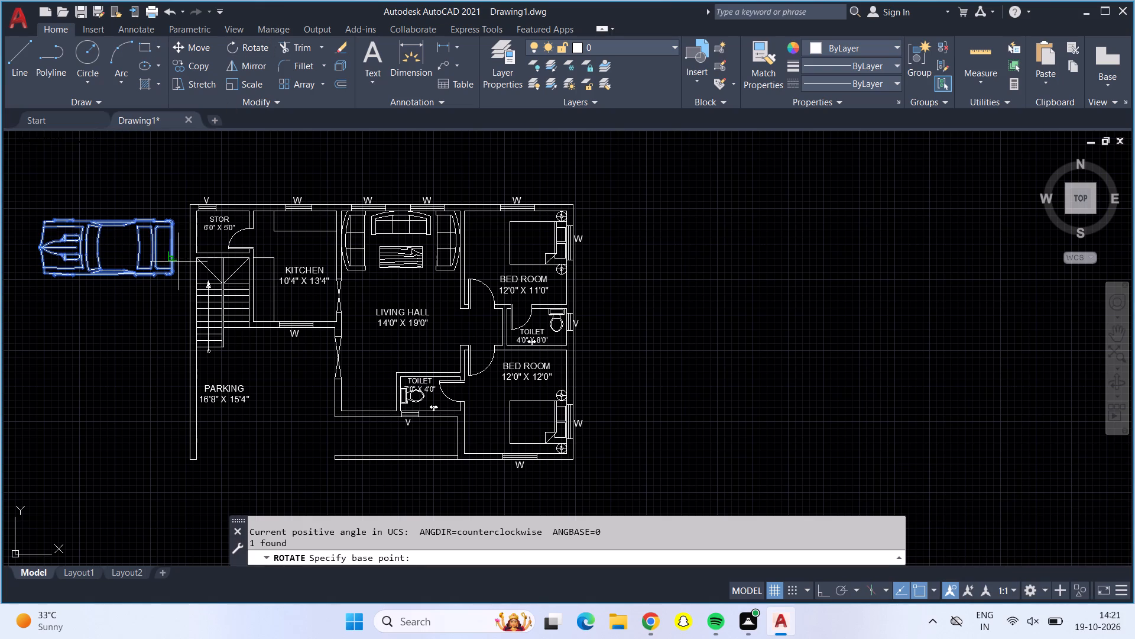
left_click(163, 268)
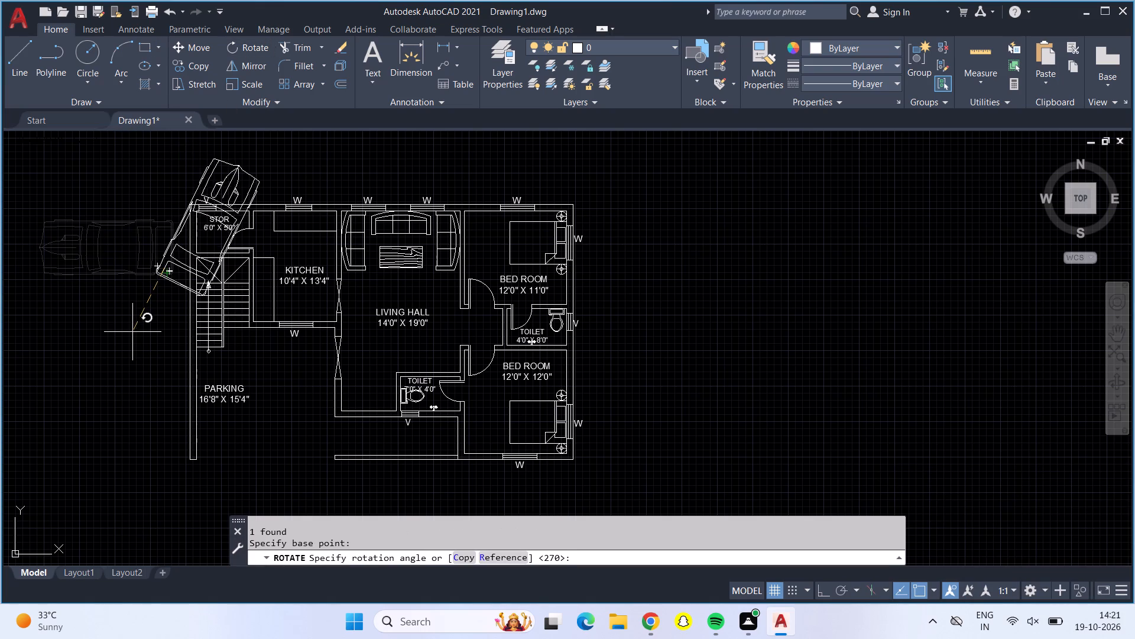
key("F8")
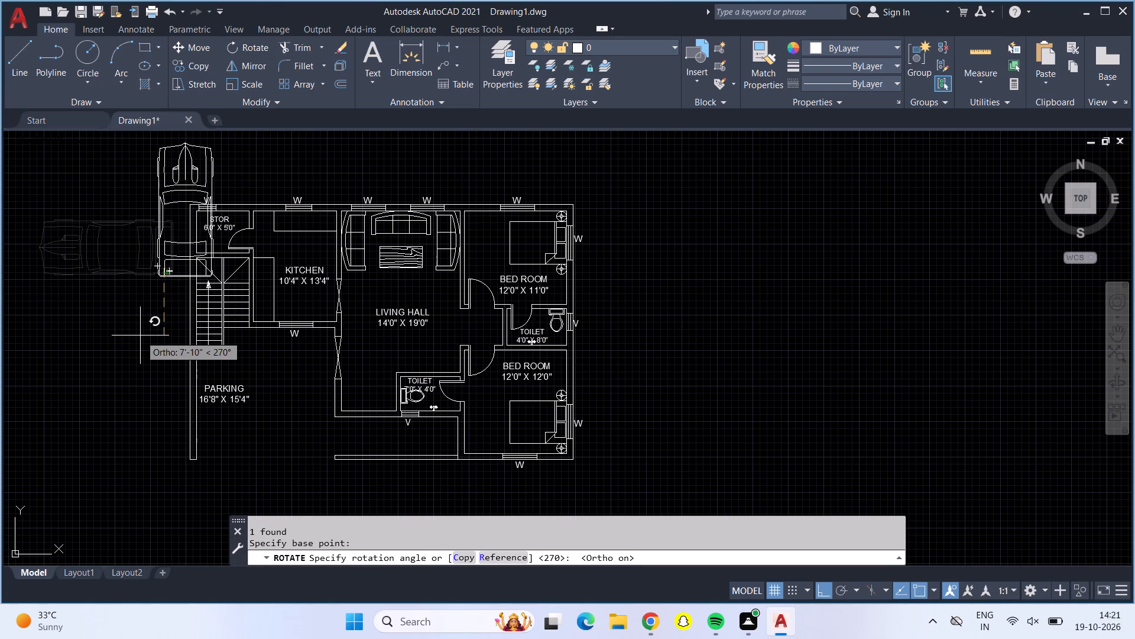
left_click(140, 335)
Move the car east in line with the kitchen and about 22'-11" south into the parking area, beside the PARKING label.
left_click(164, 225)
left_click(190, 47)
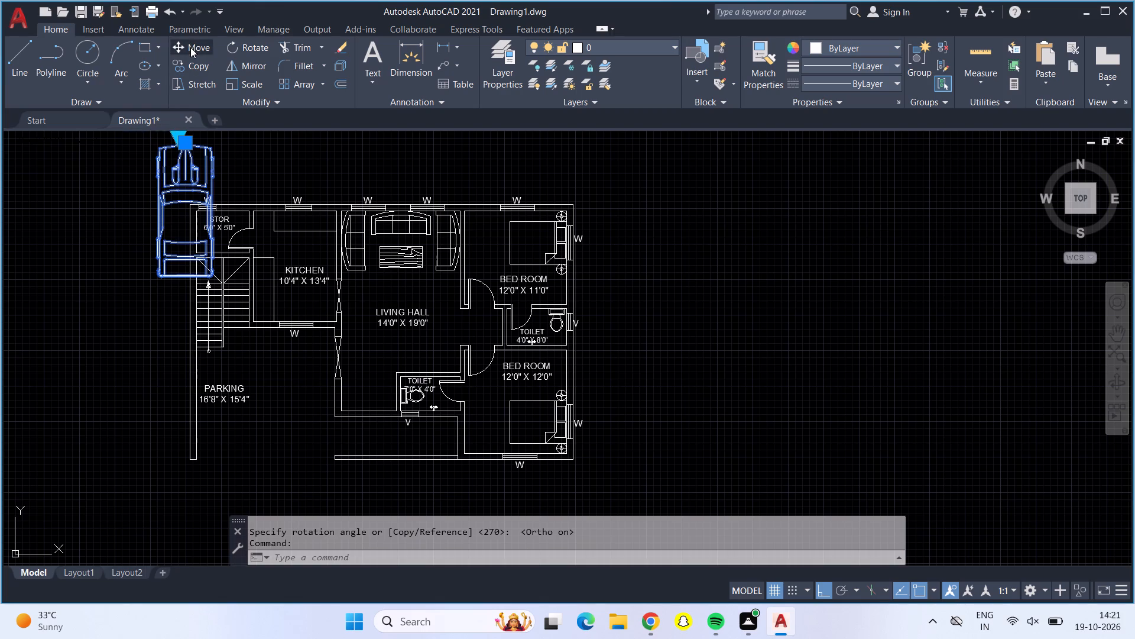
left_click(207, 277)
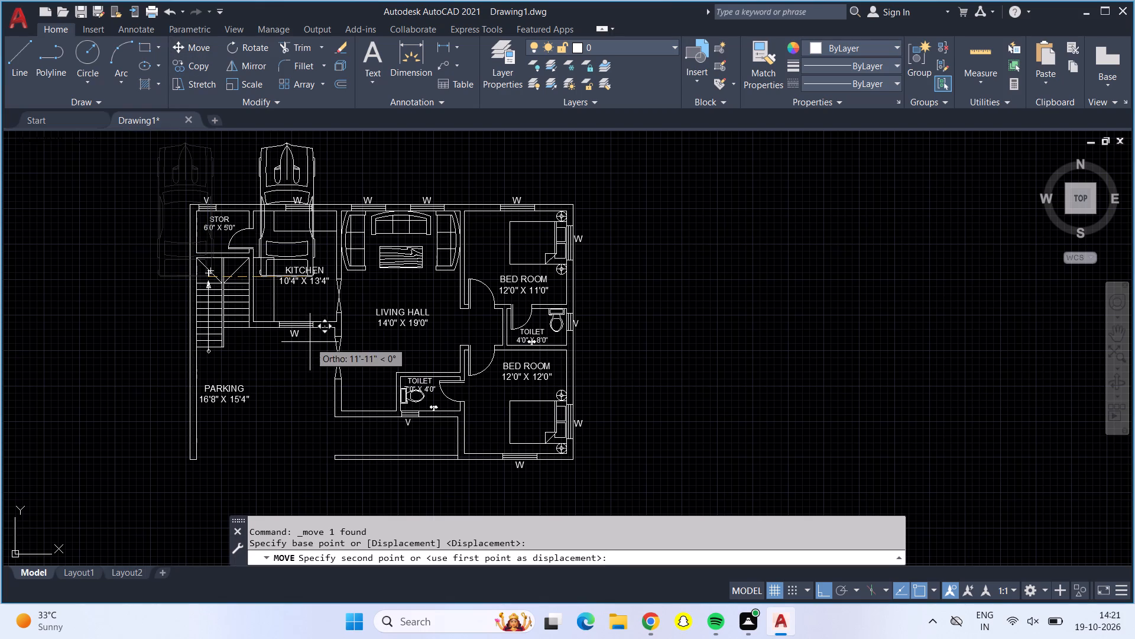
left_click(314, 350)
left_click(297, 258)
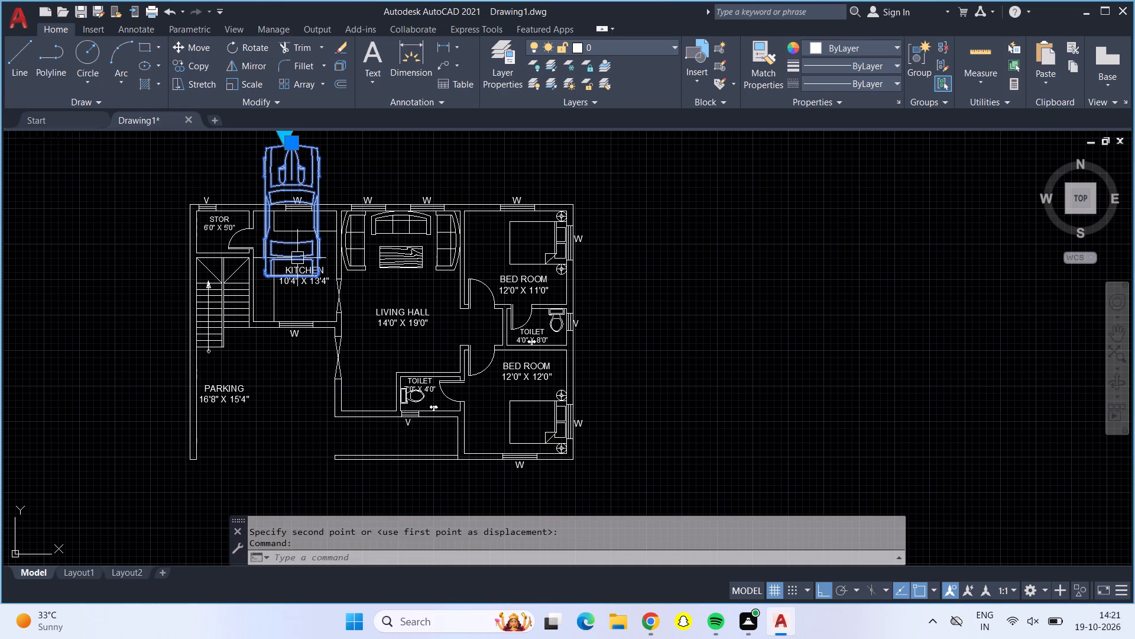
left_click(188, 44)
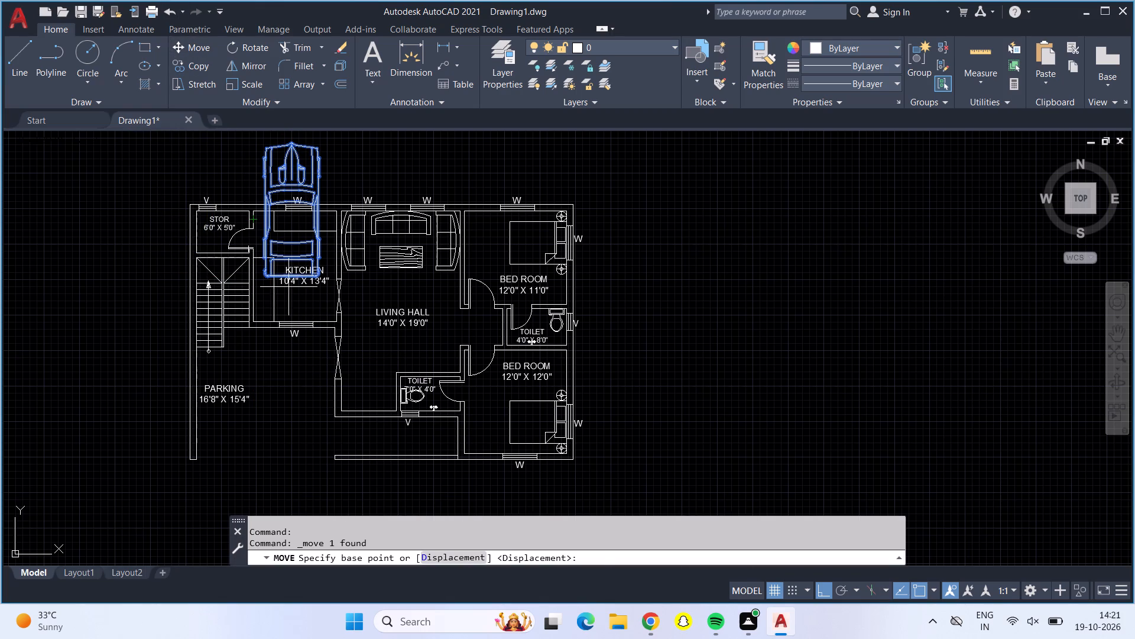
left_click(291, 275)
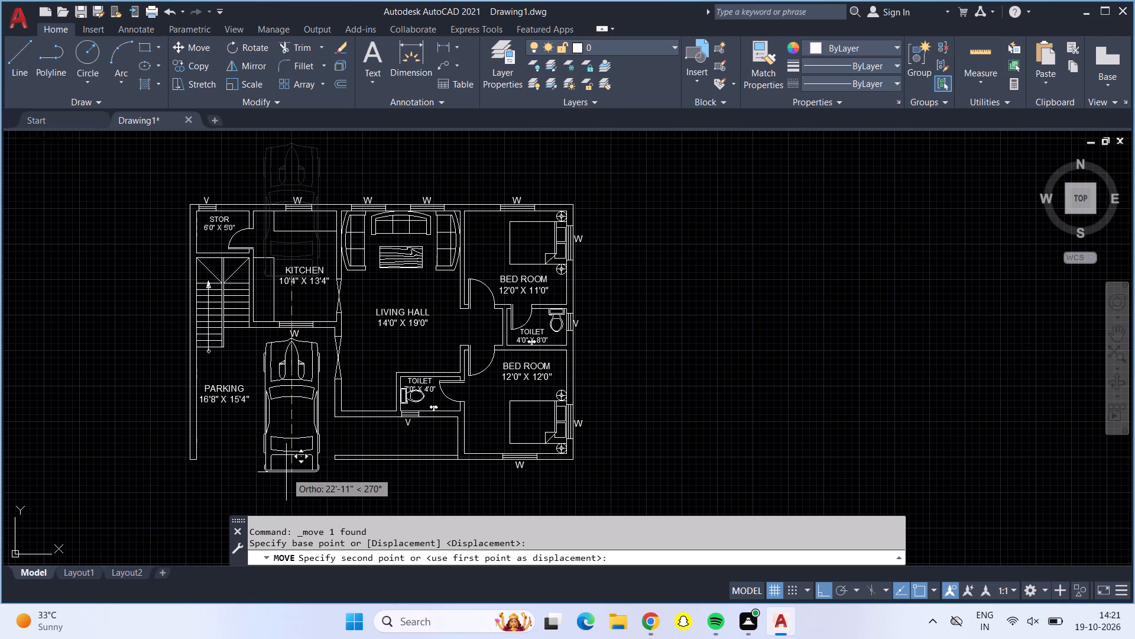
left_click(286, 472)
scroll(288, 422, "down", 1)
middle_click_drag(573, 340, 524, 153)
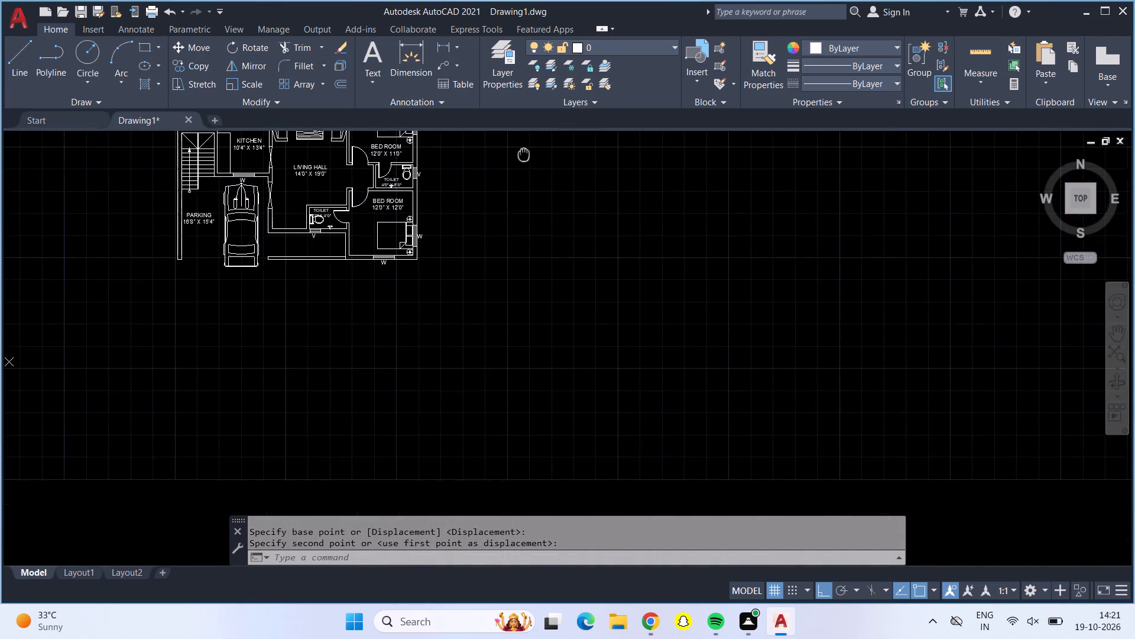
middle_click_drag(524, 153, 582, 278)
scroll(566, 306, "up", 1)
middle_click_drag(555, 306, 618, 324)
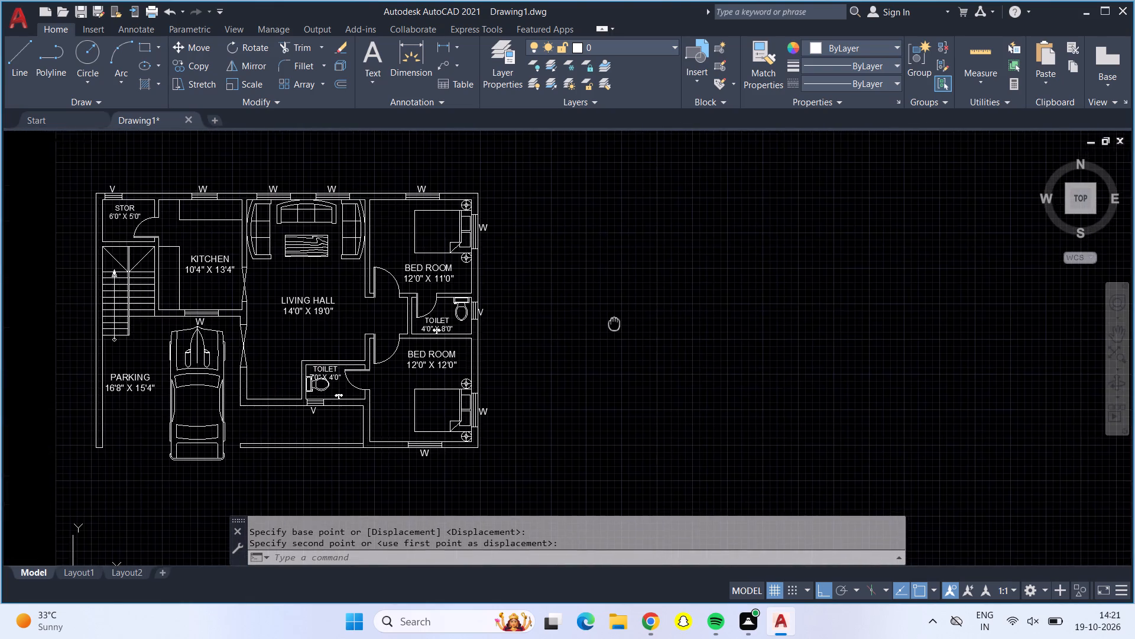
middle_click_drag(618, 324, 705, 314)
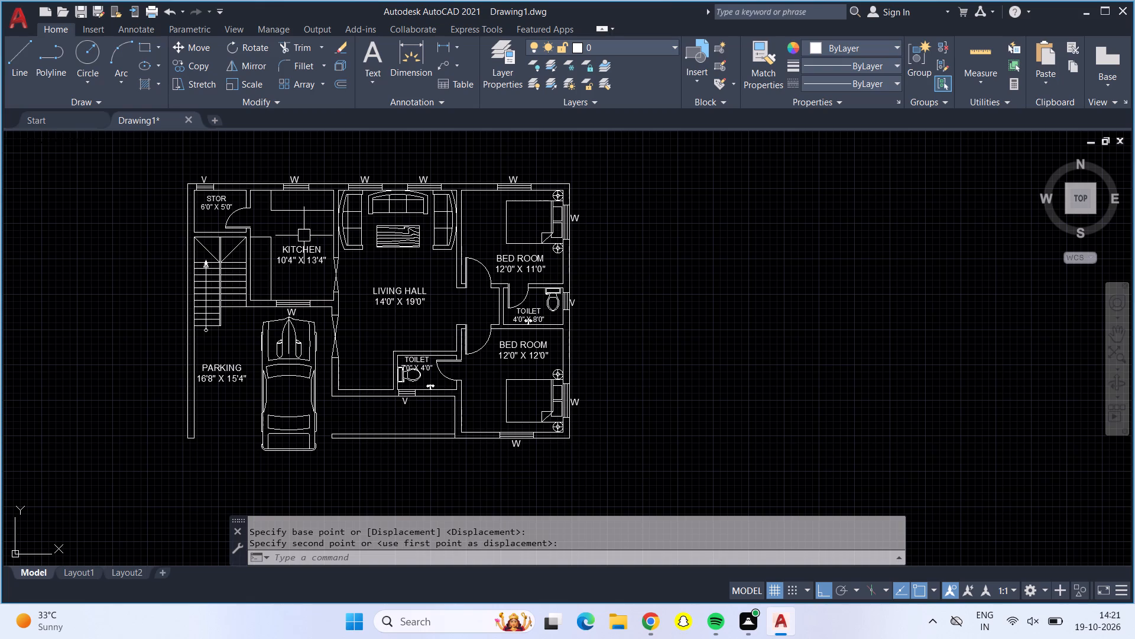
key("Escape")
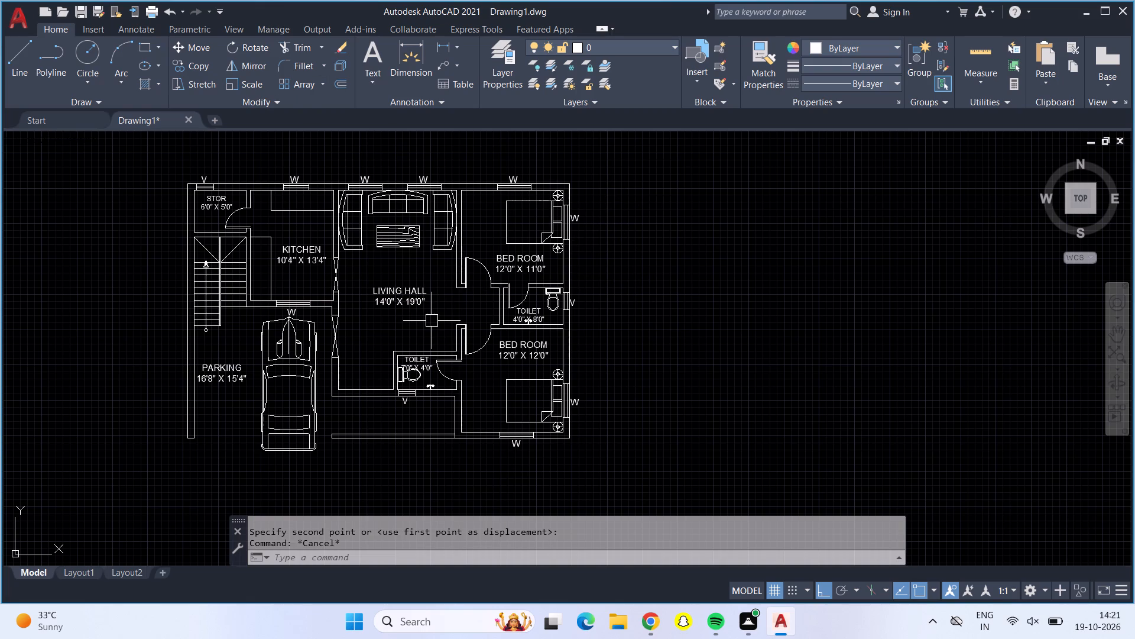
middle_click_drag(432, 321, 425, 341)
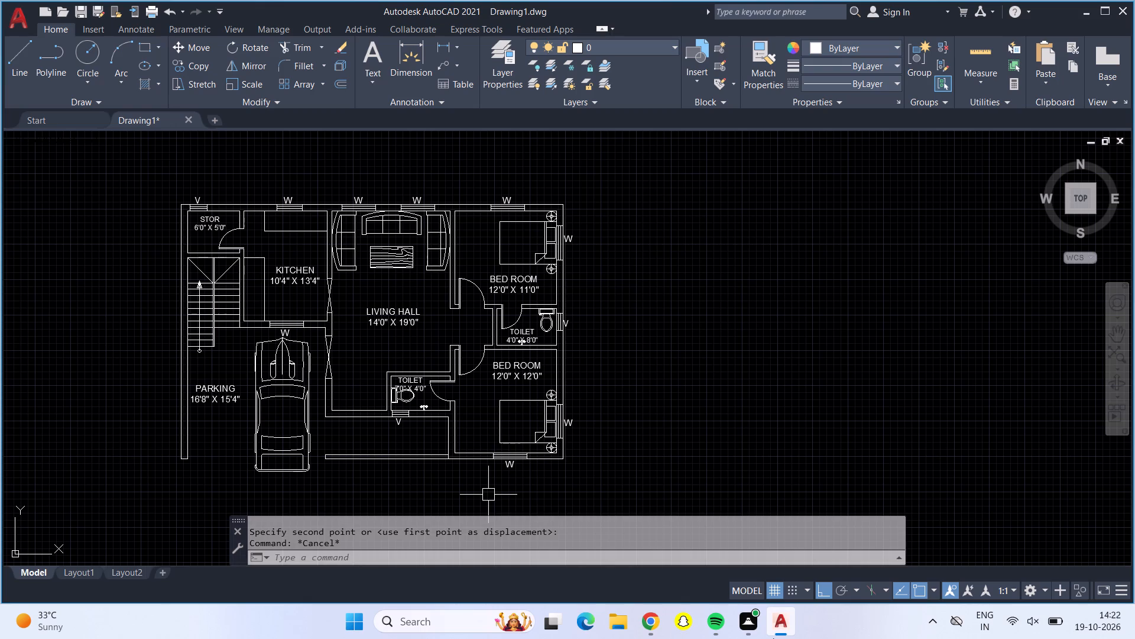
Save the drawing in Documents under the existing file name arhan as an AutoCAD 2018 drawing, replacing the old file.
type("save")
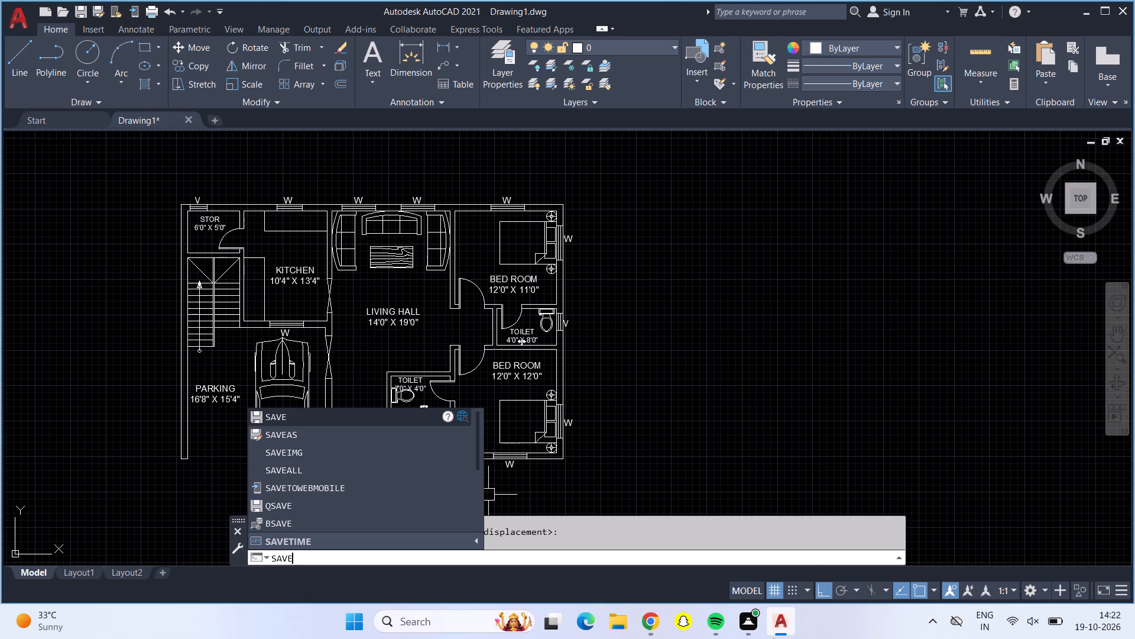
left_click(380, 409)
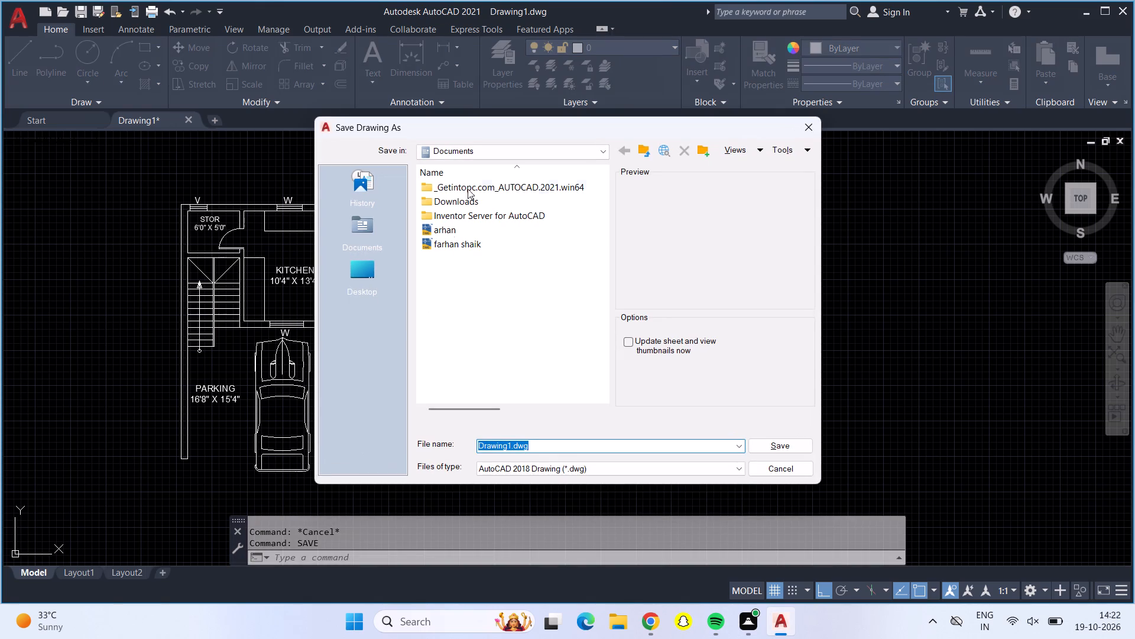
left_click(476, 233)
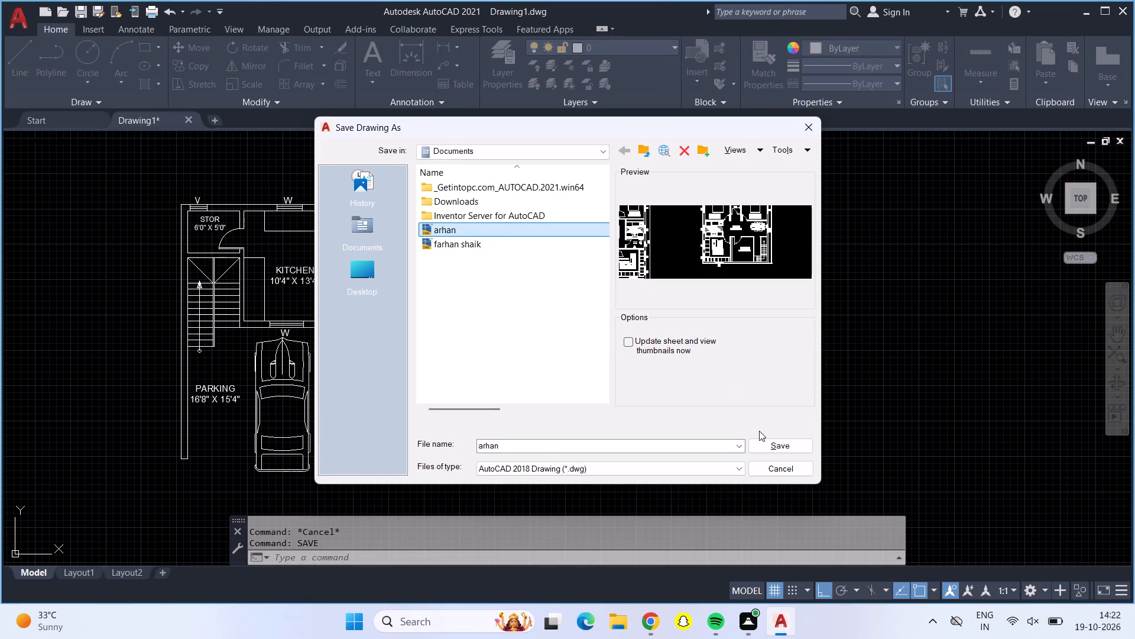
left_click(780, 436)
left_click(780, 446)
left_click(526, 344)
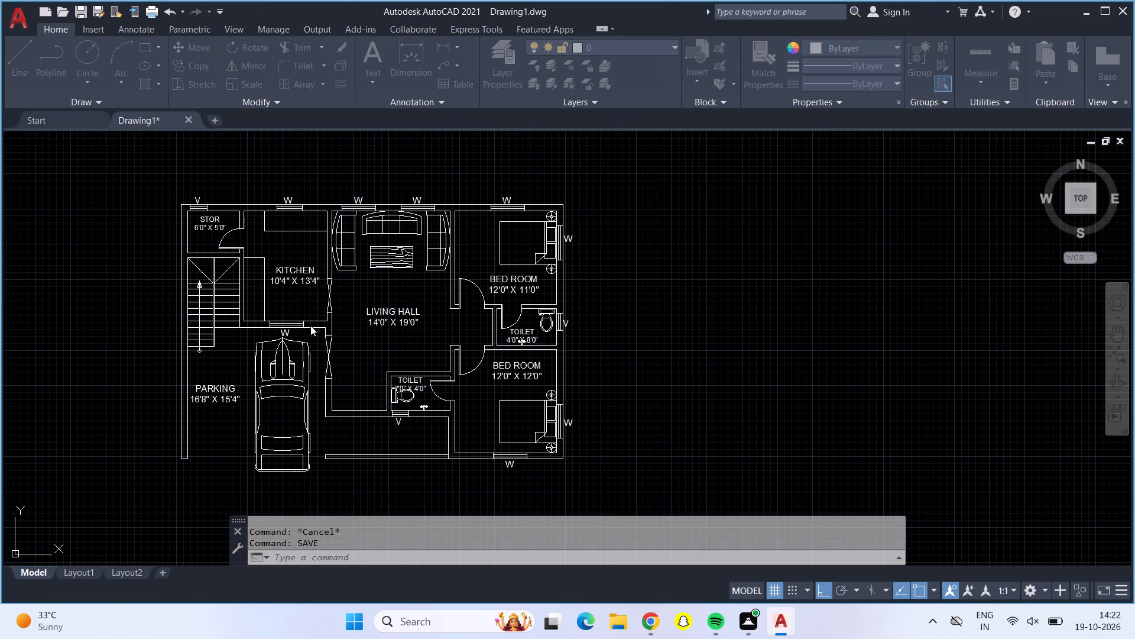
Save the drawing again in Documents over the other existing drawing file, listed below arhan, replacing it.
type("sav")
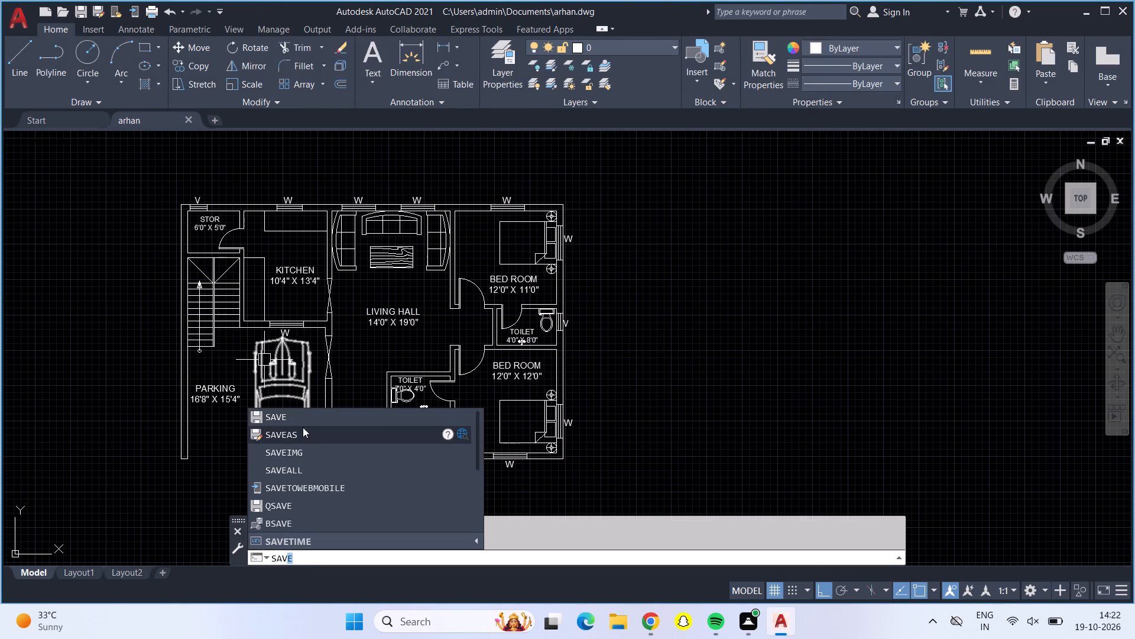
left_click(299, 418)
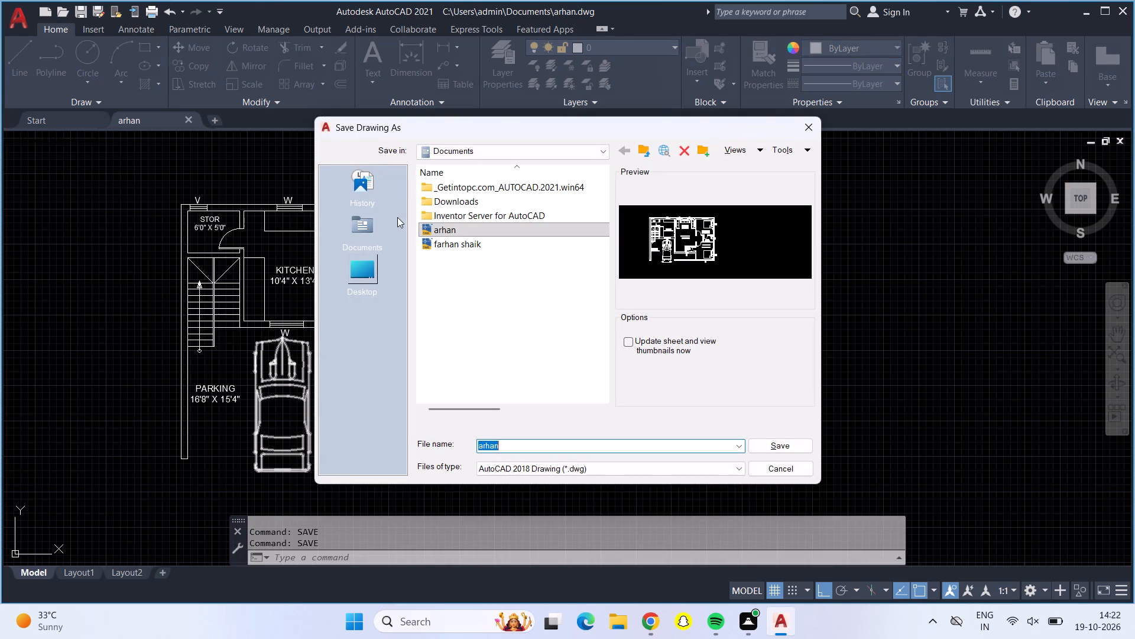
left_click(459, 243)
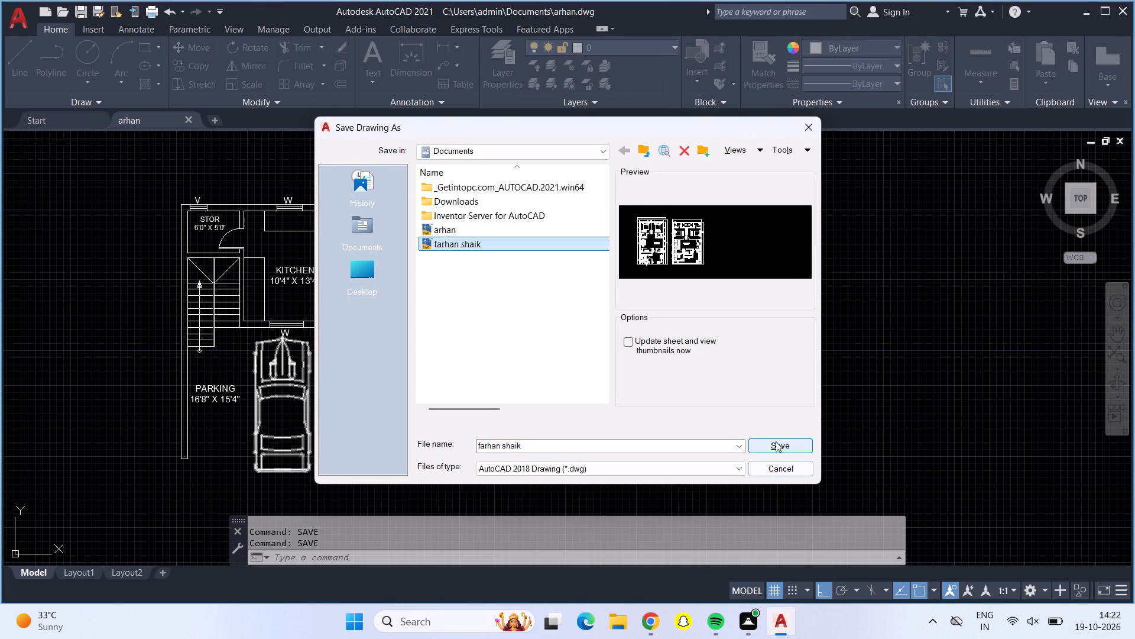
left_click(776, 441)
left_click(547, 345)
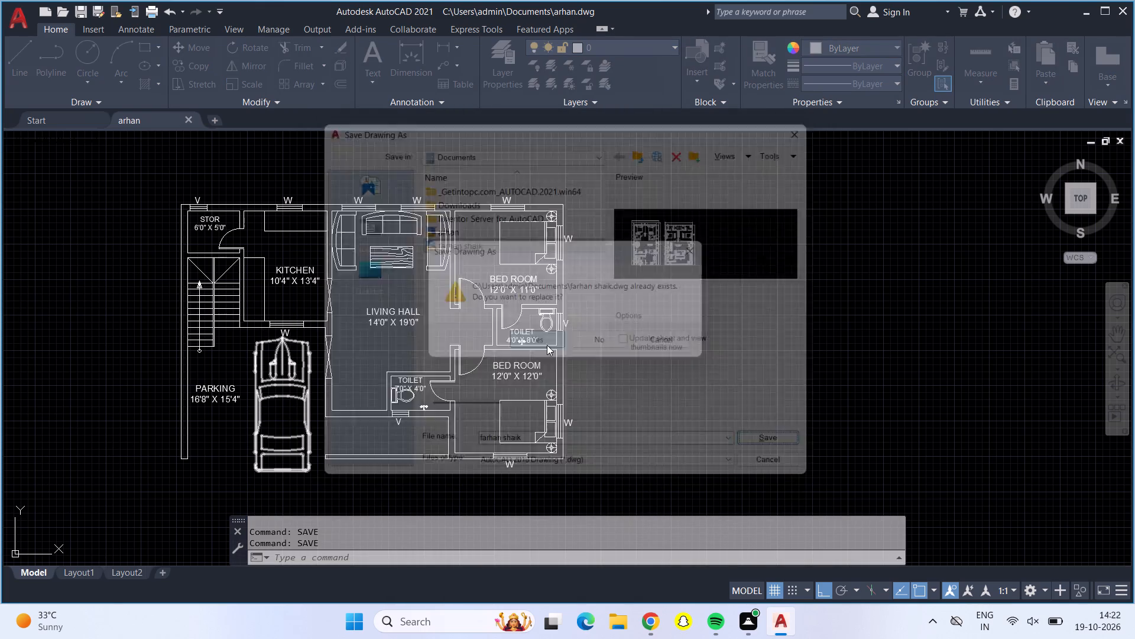
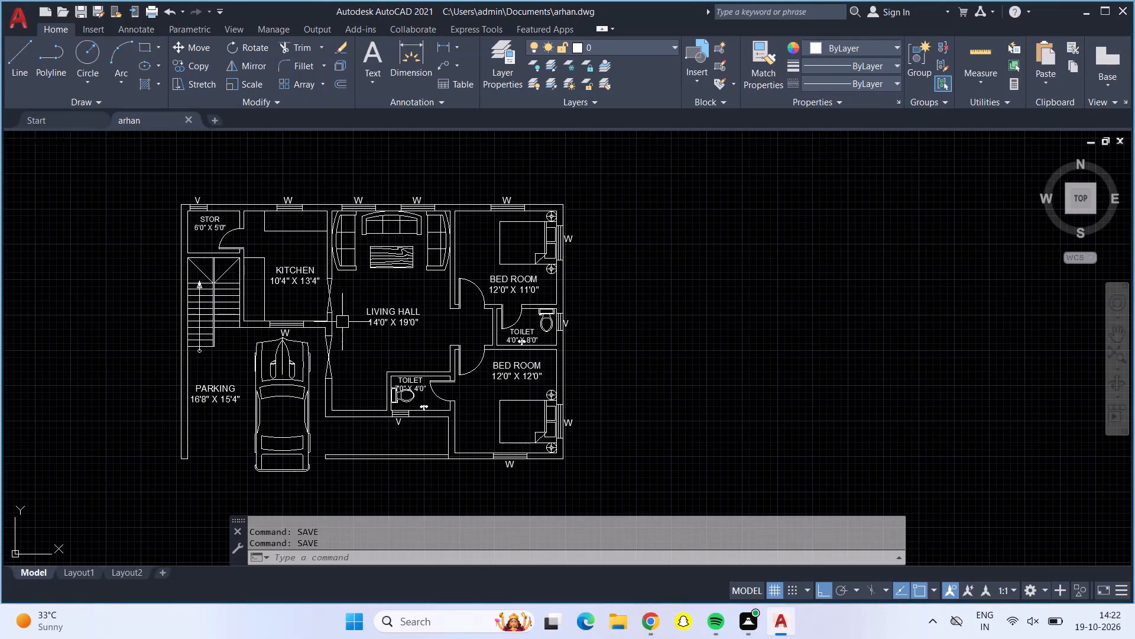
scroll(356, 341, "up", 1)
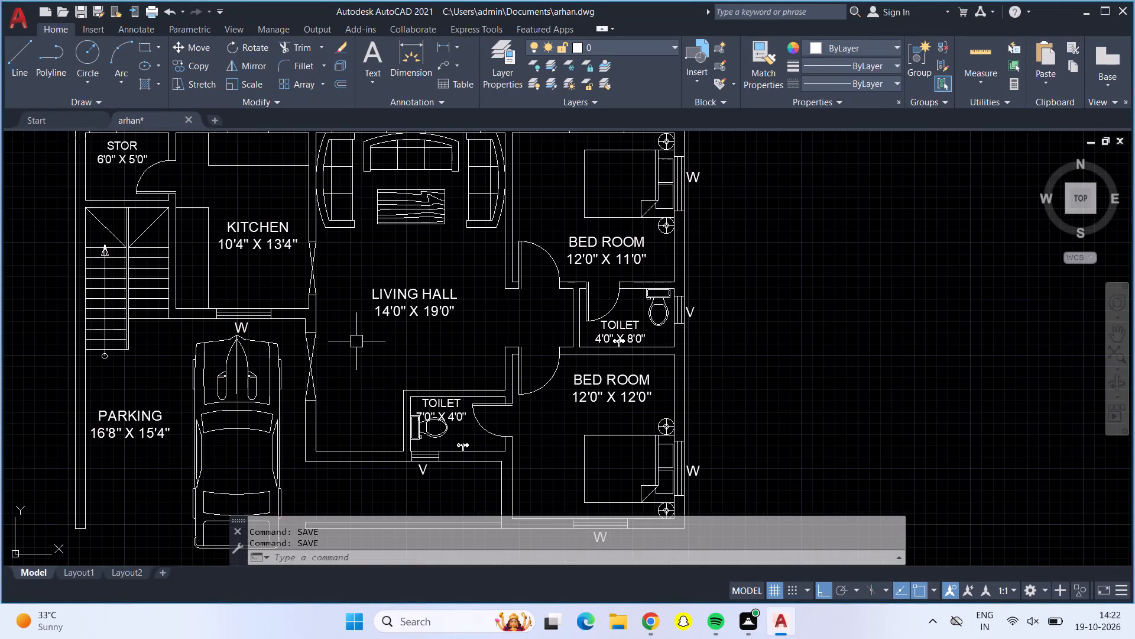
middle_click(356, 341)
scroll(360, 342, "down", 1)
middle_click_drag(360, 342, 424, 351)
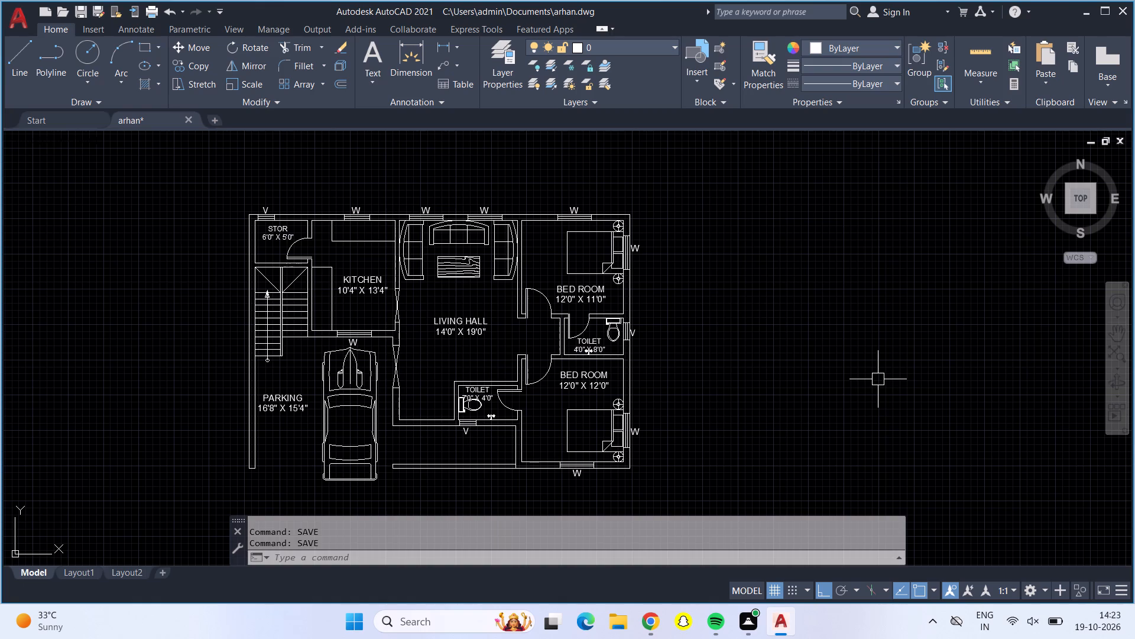
Save the drawing in Documents under the existing file name arhan as an AutoCAD 2018 drawing, replacing the old file.
type("save")
key("Return")
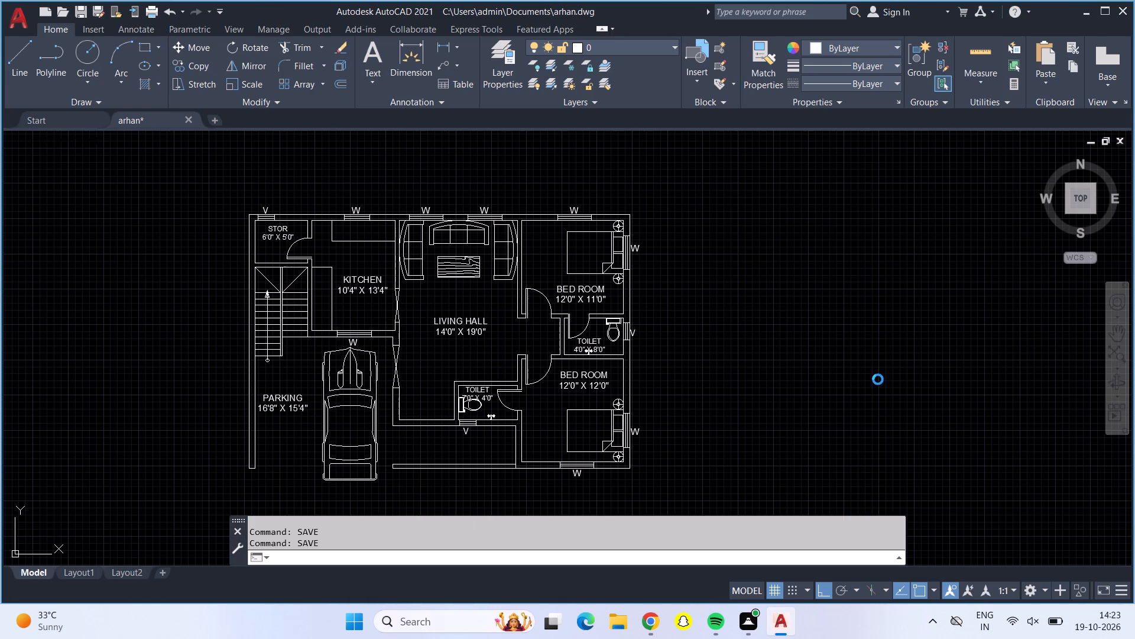
left_click(433, 247)
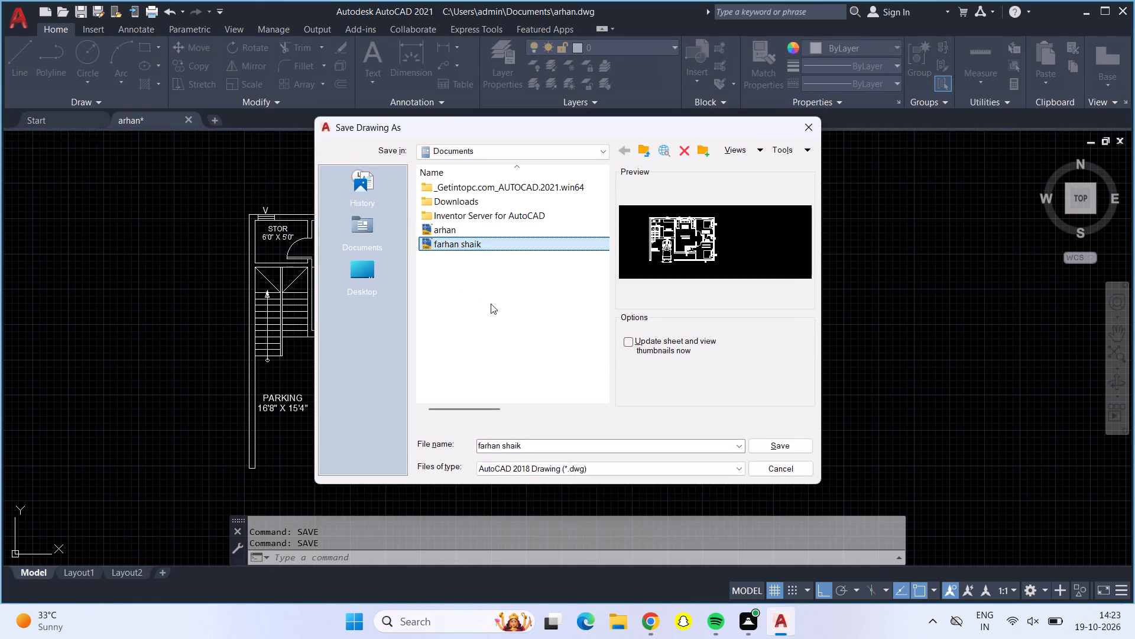
left_click(382, 226)
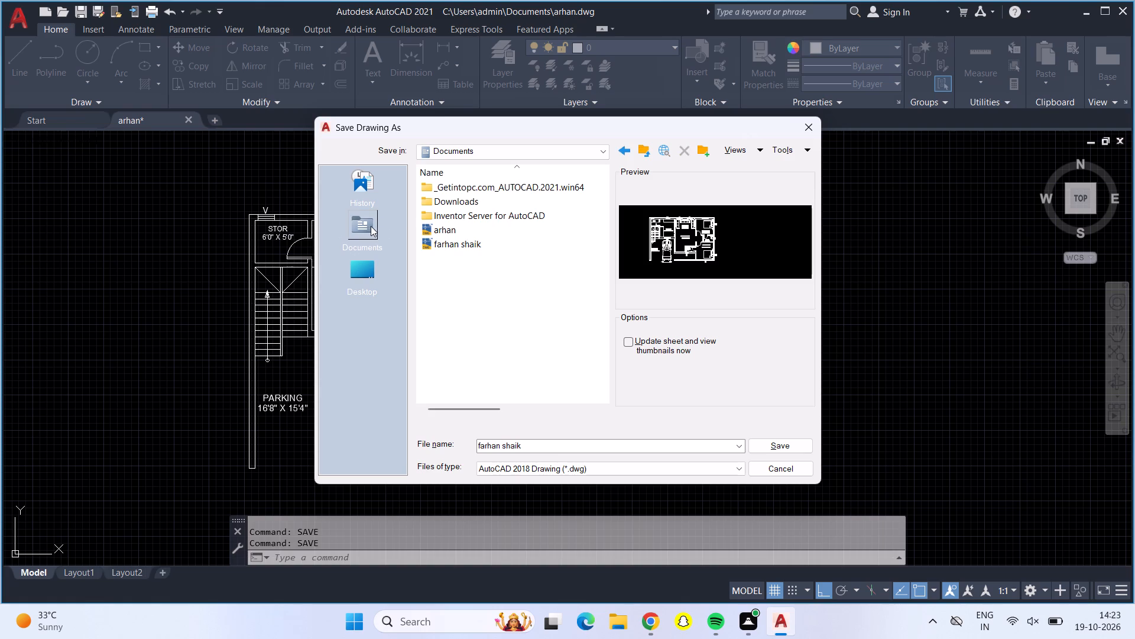
left_click(458, 240)
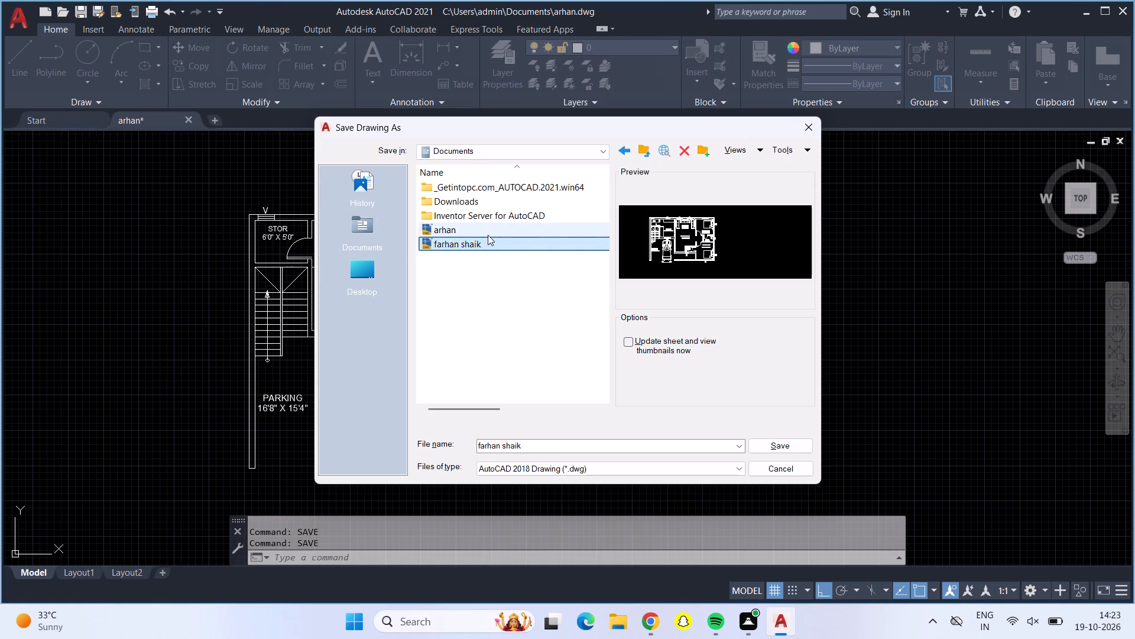
left_click(488, 235)
left_click(787, 441)
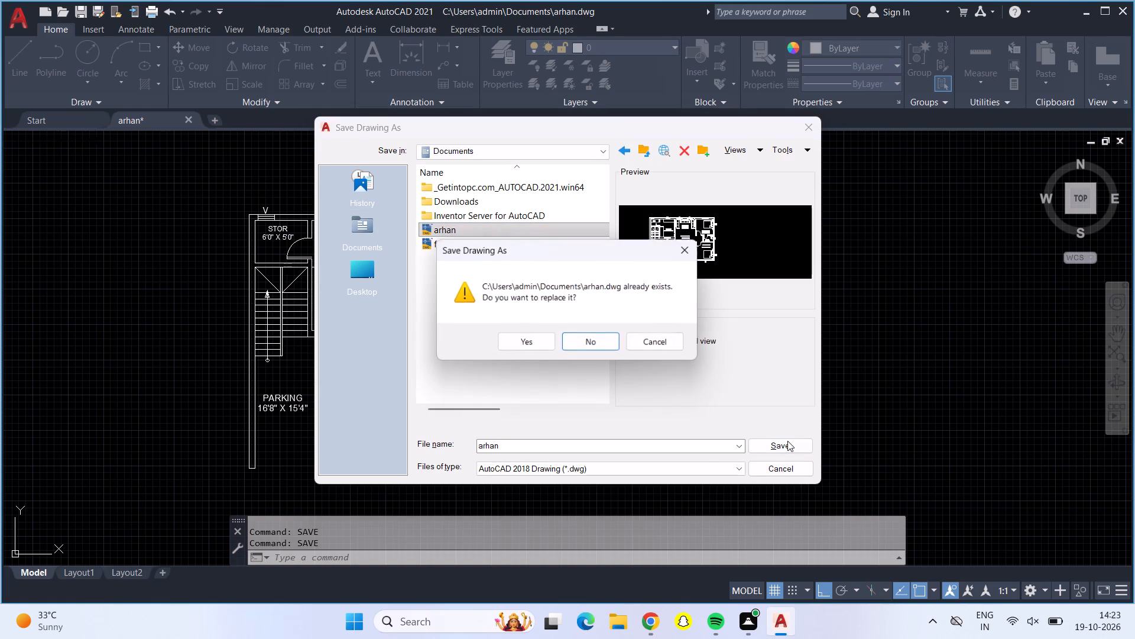
left_click(521, 335)
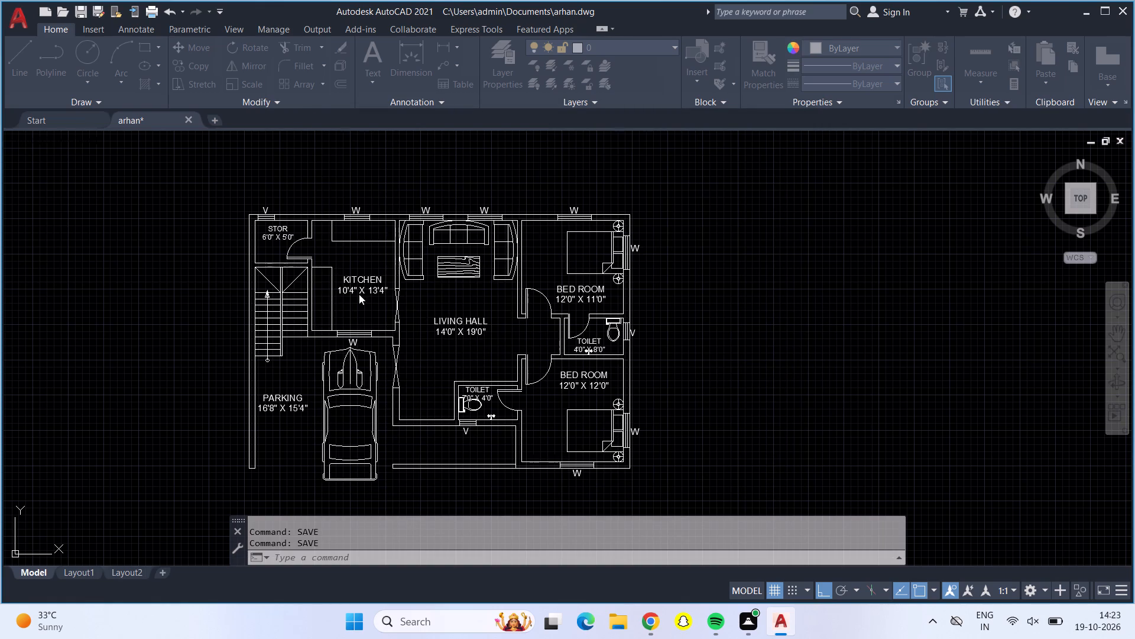